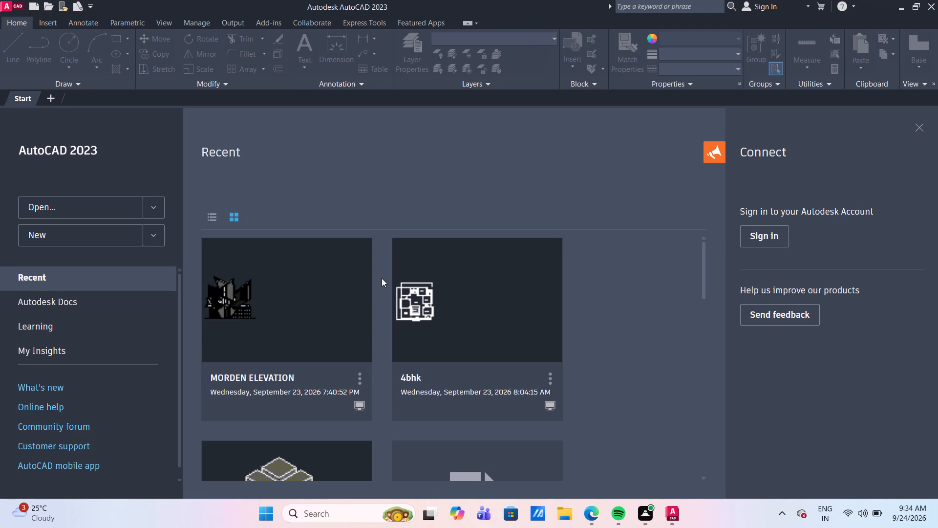
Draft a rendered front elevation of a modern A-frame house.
Create a new blank drawing from the start page.
{"action": "scroll", "coordinate": [397, 310], "scroll_direction": "down", "scroll_amount": 2}
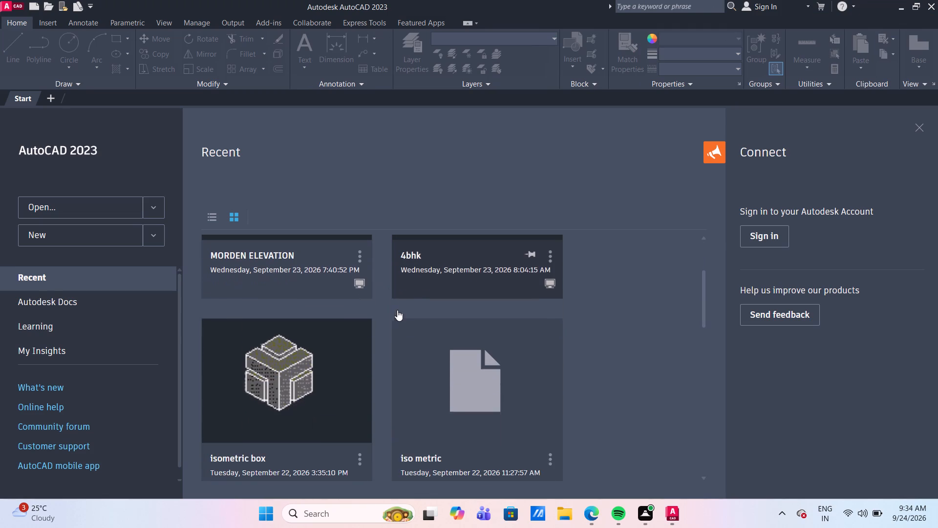
{"action": "scroll", "coordinate": [405, 318], "scroll_direction": "up", "scroll_amount": 5}
{"action": "left_click", "coordinate": [89, 229]}
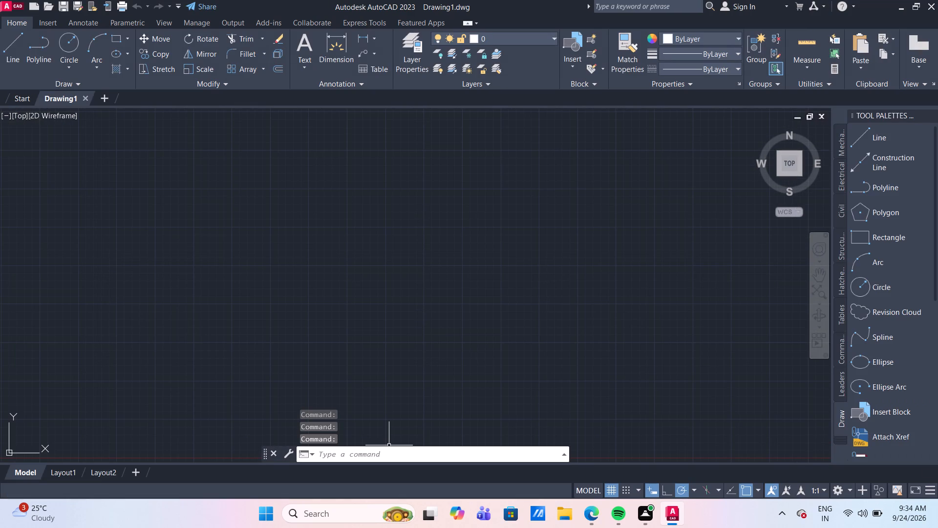
Turn on log file recording for the drawing with the LOGFILEON command.
{"action": "left_click", "coordinate": [381, 452]}
{"action": "type", "text": "LIO"}
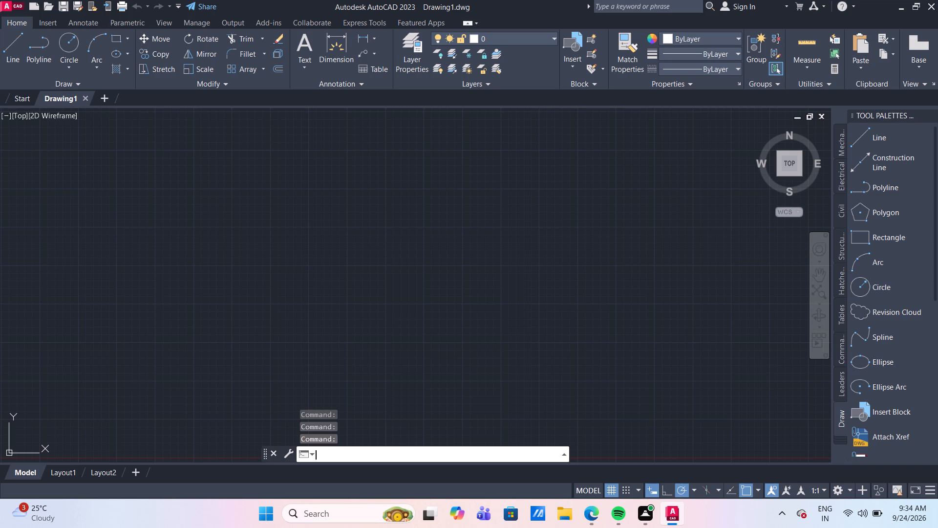
{"action": "type", "text": "GF"}
{"action": "key", "text": "BackSpace"}
{"action": "key", "text": "BackSpace"}
{"action": "key", "text": "BackSpace"}
{"action": "key", "text": "BackSpace"}
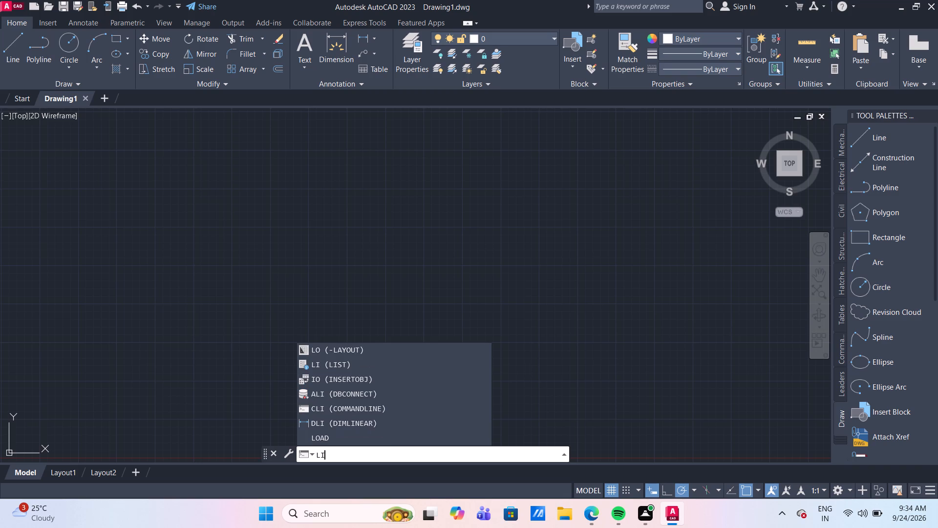
{"action": "type", "text": "OGF"}
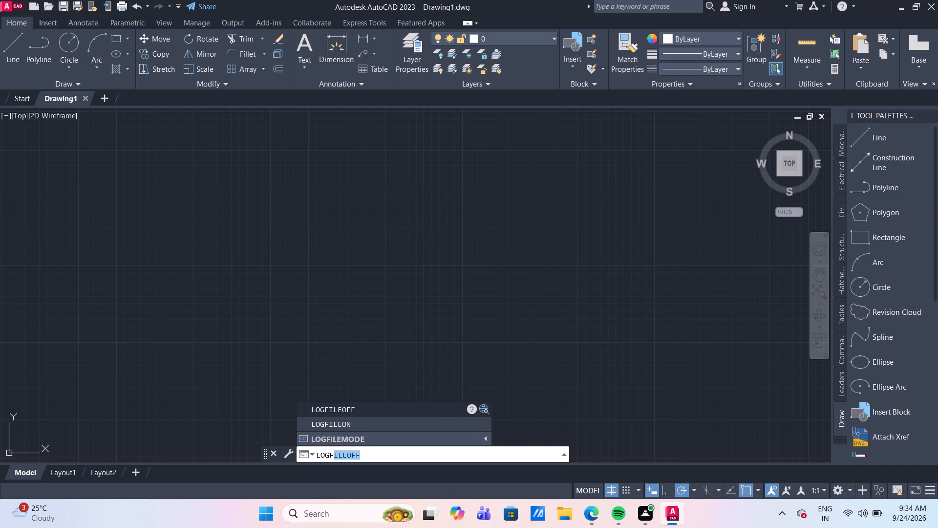
{"action": "left_click", "coordinate": [362, 426]}
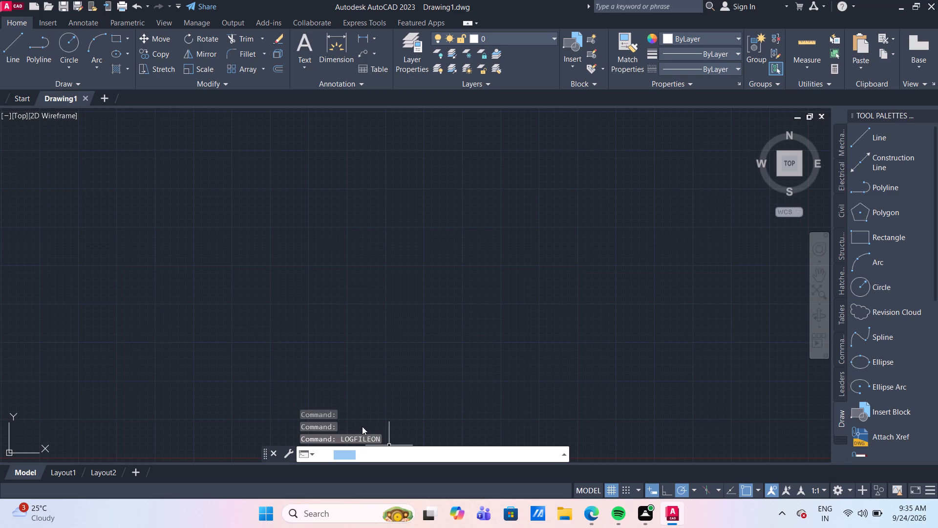
Configure the drawing units with length precision 0 and insertion scale in millimeters.
{"action": "left_click", "coordinate": [370, 453]}
{"action": "type", "text": "UN"}
{"action": "key", "text": "Return"}
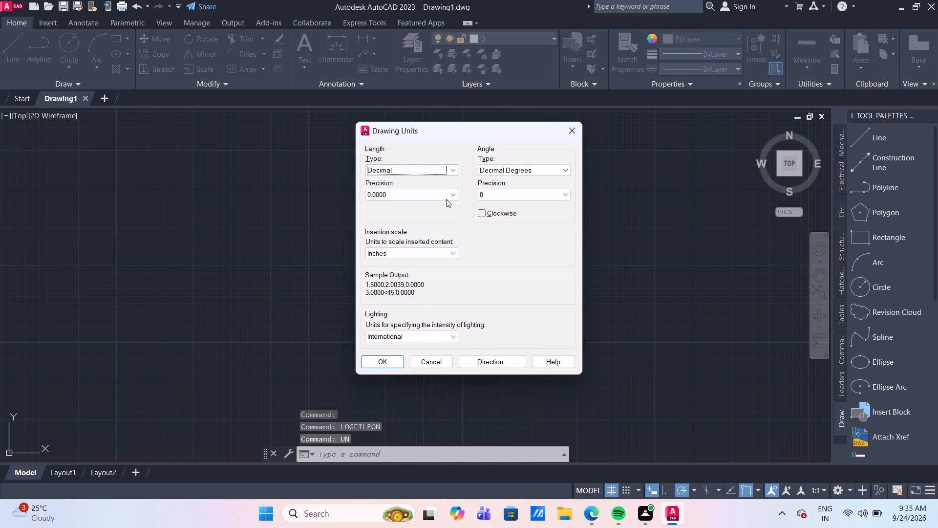
{"action": "left_click", "coordinate": [442, 198]}
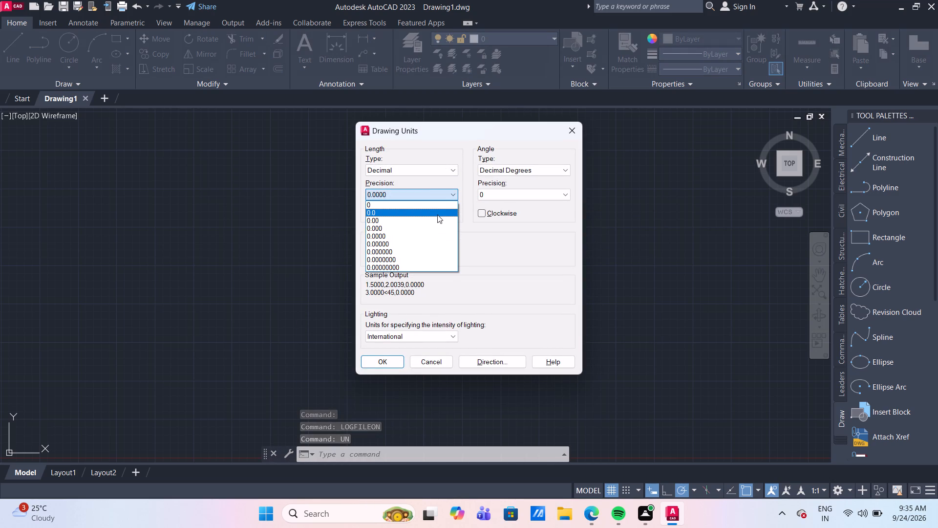
{"action": "left_click", "coordinate": [426, 204]}
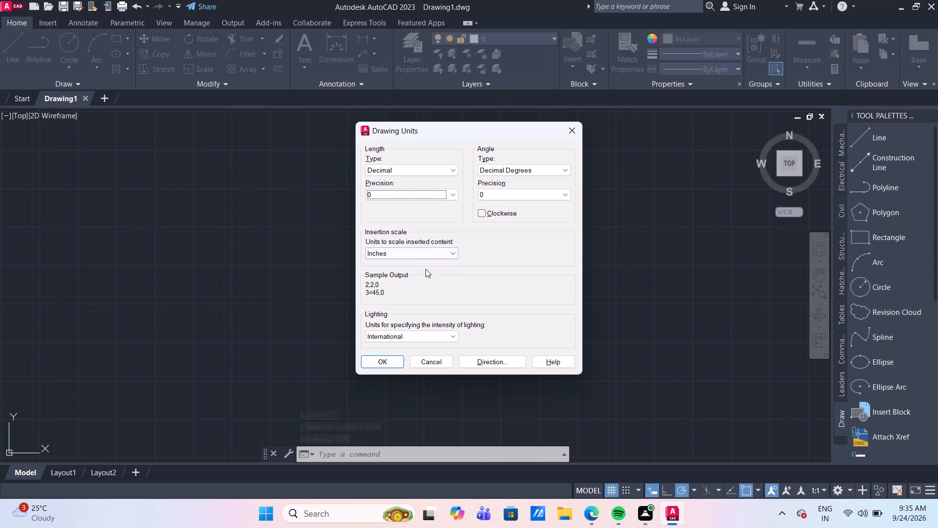
{"action": "left_click", "coordinate": [426, 254]}
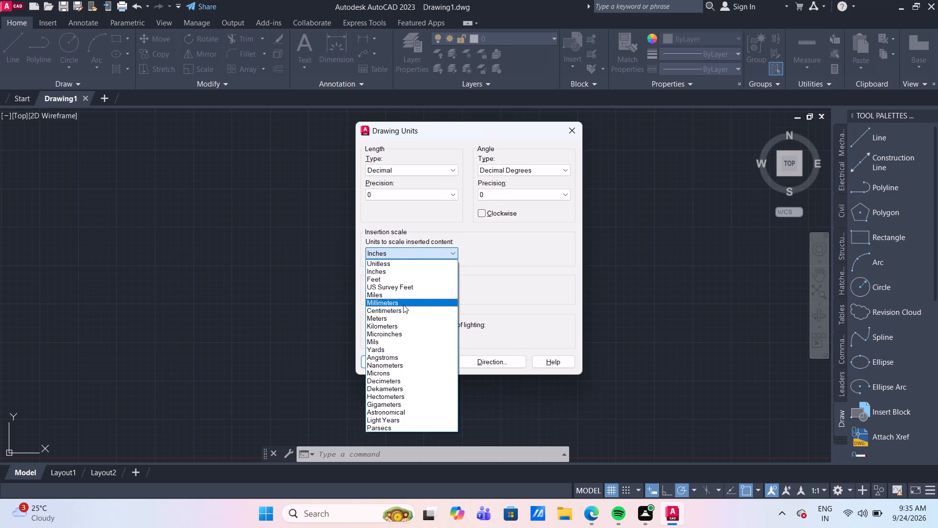
{"action": "left_click", "coordinate": [403, 305]}
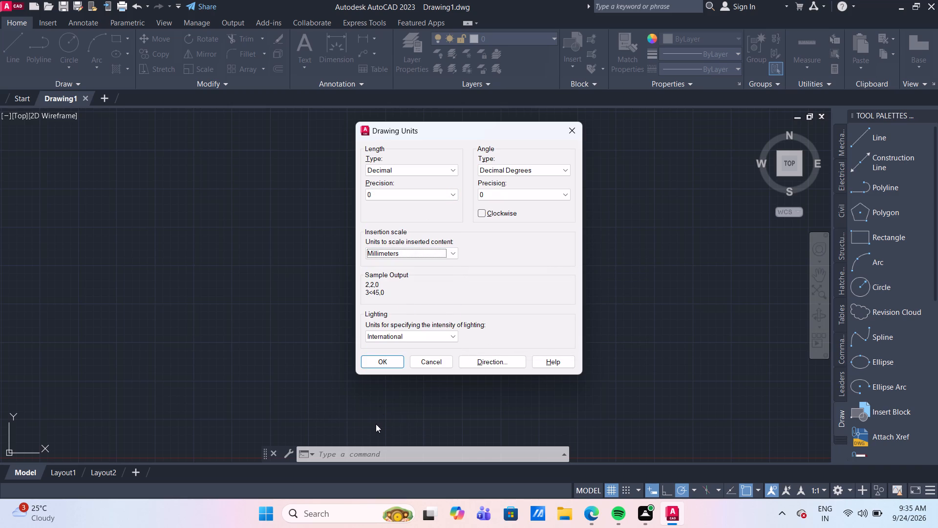
{"action": "left_click", "coordinate": [386, 358]}
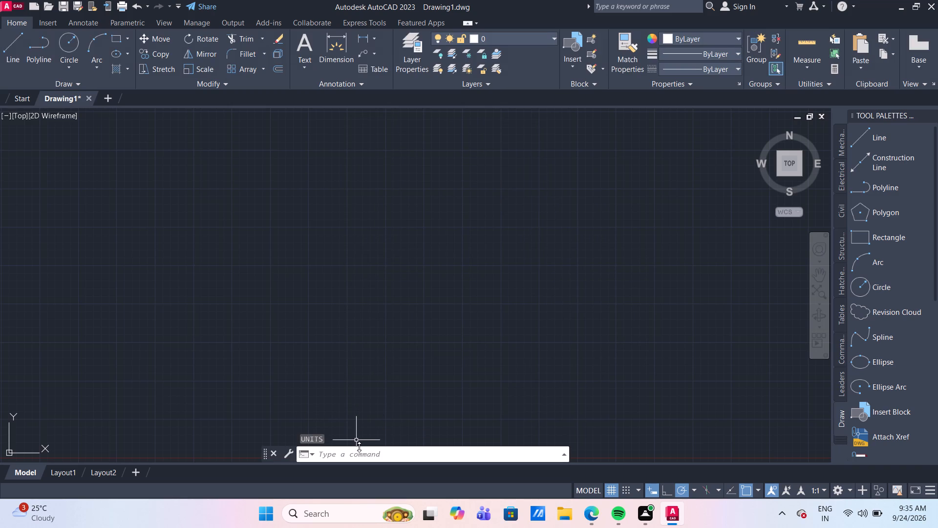
Set the model space limits from 0,0 to 1000,1000 and apply Zoom All.
{"action": "left_click", "coordinate": [361, 452]}
{"action": "type", "text": "LIM"}
{"action": "key", "text": "Return"}
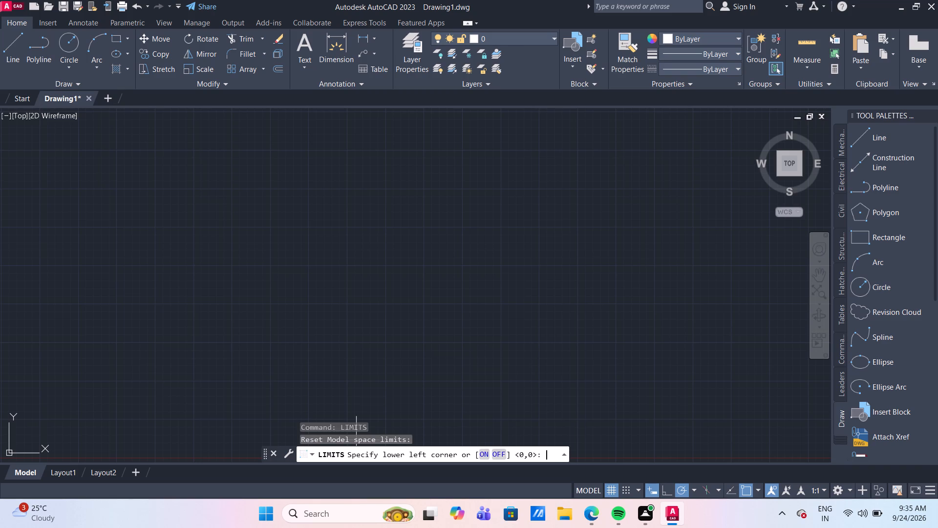
{"action": "type", "text": "0,0"}
{"action": "key", "text": "Return"}
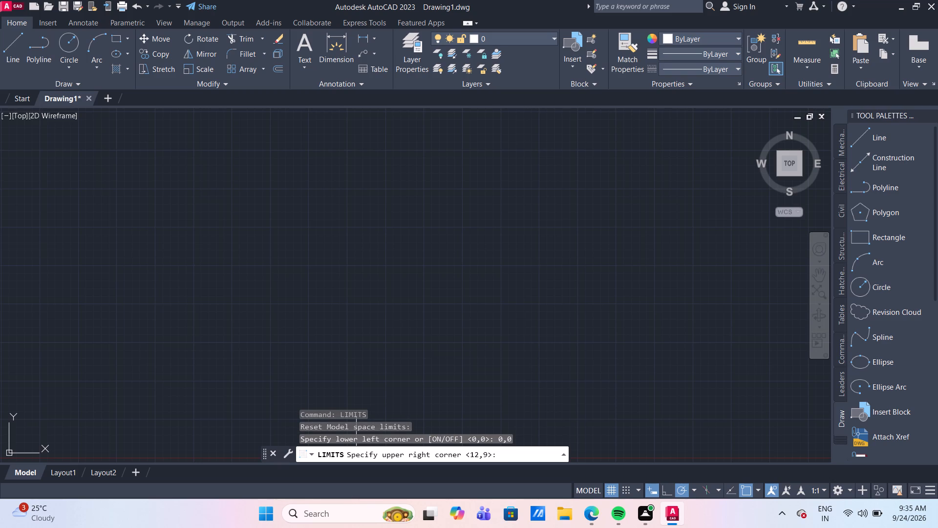
{"action": "type", "text": "1000"}
{"action": "key", "text": "comma"}
{"action": "type", "text": "1000"}
{"action": "key", "text": "Return"}
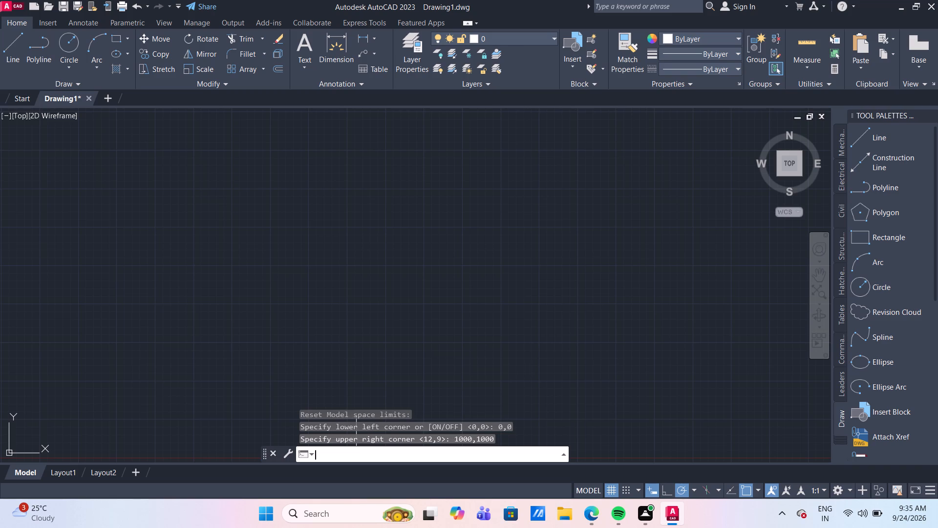
{"action": "key", "text": "z"}
{"action": "key", "text": "Return"}
{"action": "key", "text": "a"}
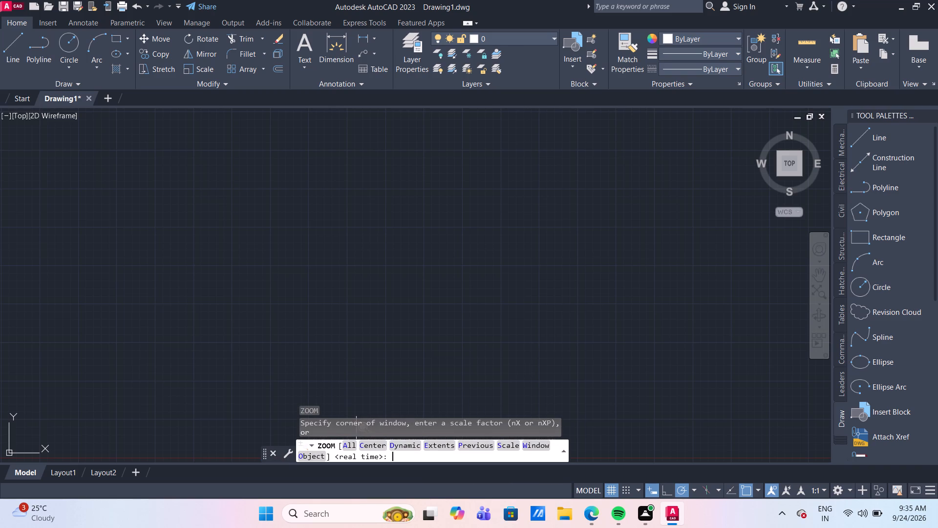
{"action": "key", "text": "Return"}
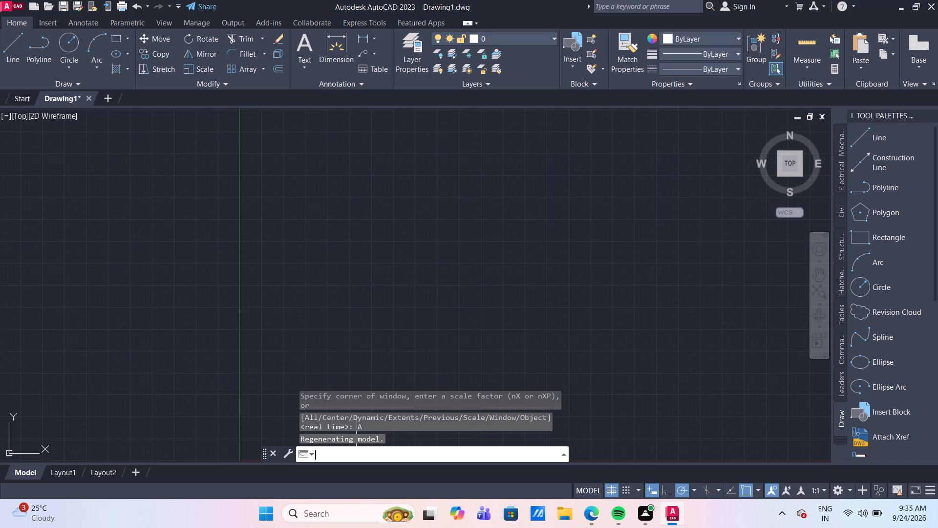
Modify the Standard dimension style to use an arrow size of 100 and a text height of 150.
{"action": "key", "text": "d"}
{"action": "key", "text": "Return"}
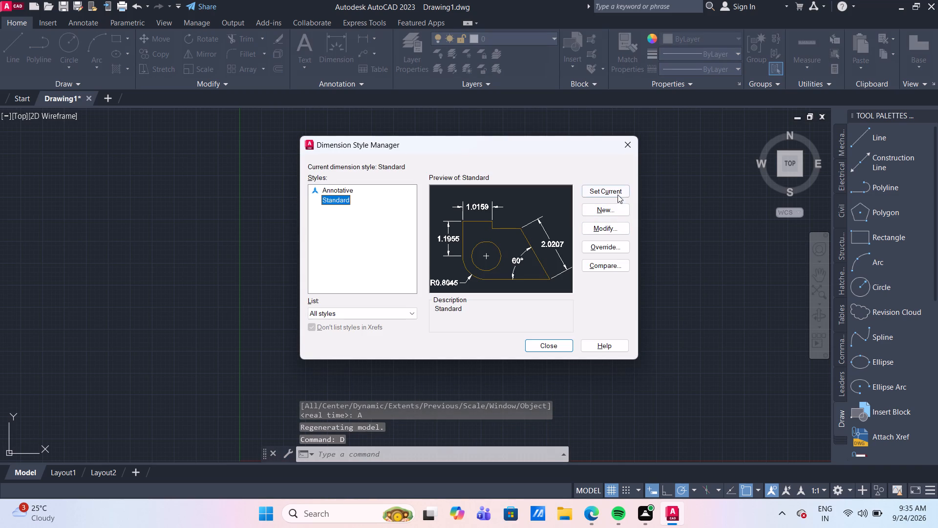
{"action": "left_click", "coordinate": [613, 227]}
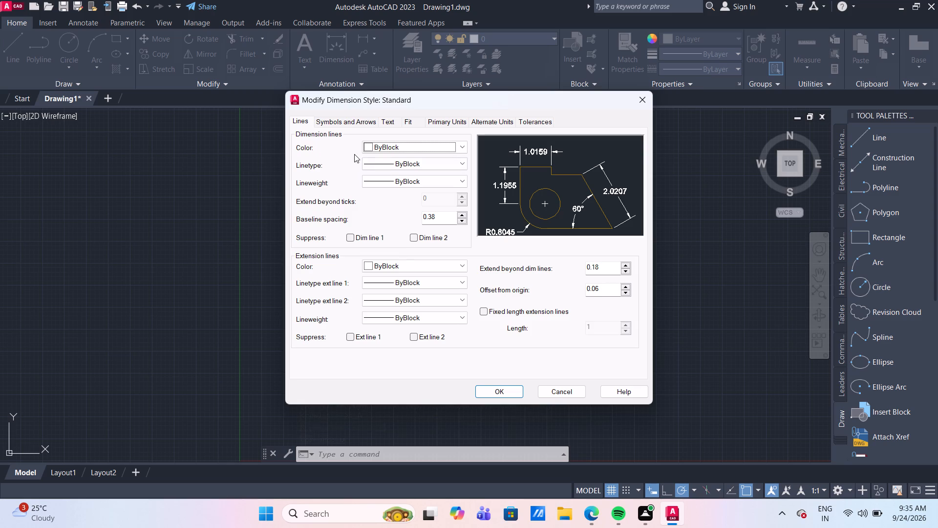
{"action": "left_click", "coordinate": [351, 121]}
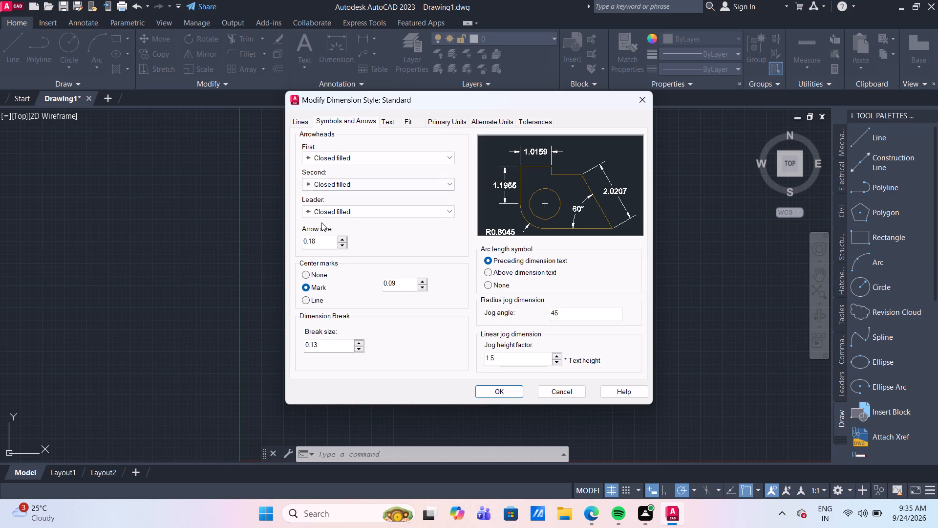
{"action": "left_click_drag", "start_coordinate": [322, 243], "coordinate": [291, 242]}
{"action": "type", "text": "100"}
{"action": "key", "text": "Return"}
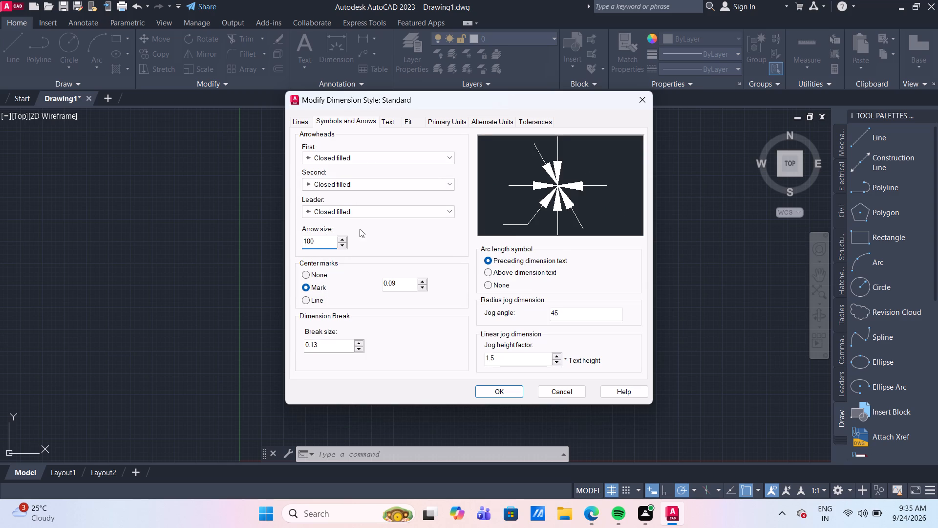
{"action": "left_click", "coordinate": [385, 123]}
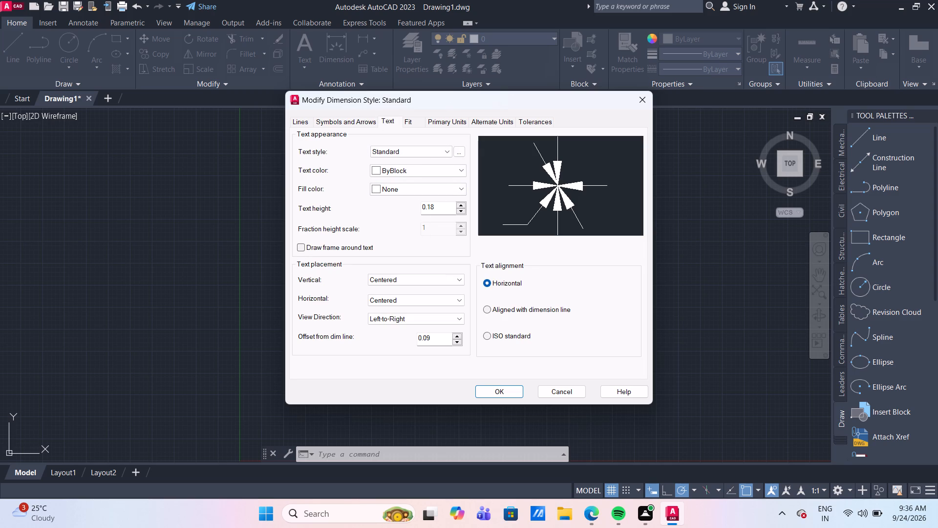
{"action": "left_click_drag", "start_coordinate": [439, 210], "coordinate": [416, 203]}
{"action": "type", "text": "150"}
{"action": "key", "text": "Return"}
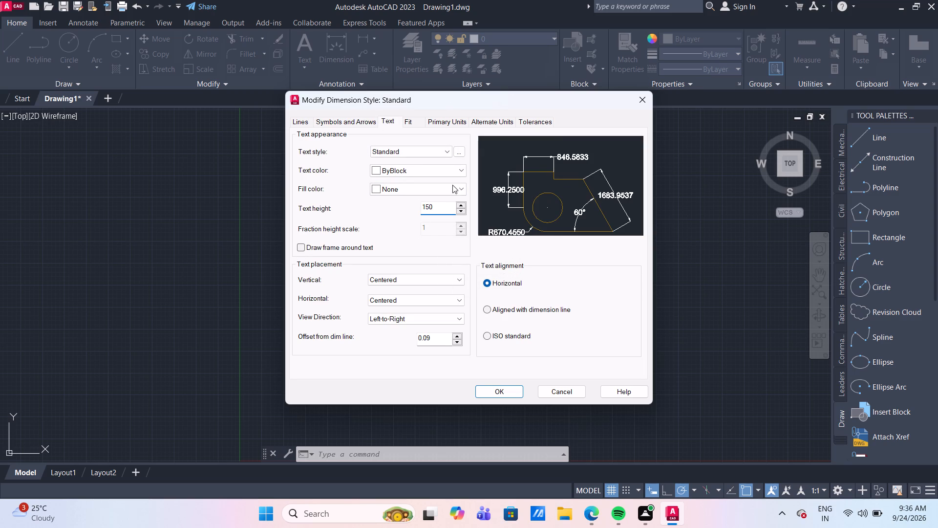
Set the Standard style's linear dimension precision to 0, make the style current and close the Dimension Style Manager.
{"action": "left_click", "coordinate": [443, 120]}
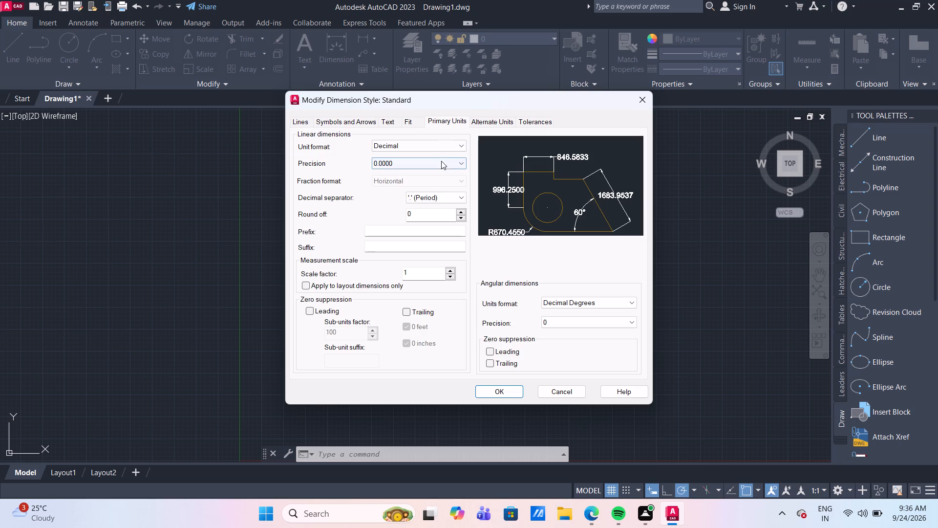
{"action": "left_click", "coordinate": [449, 162]}
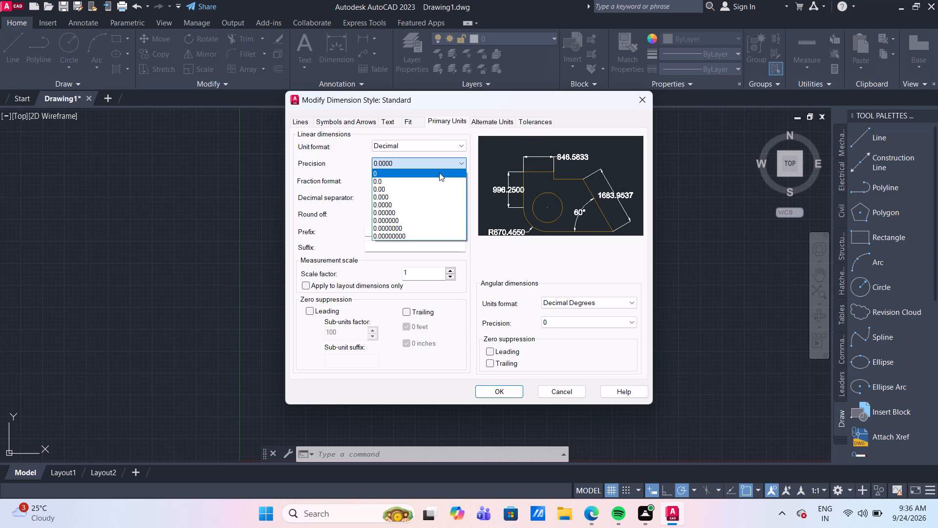
{"action": "left_click", "coordinate": [439, 173]}
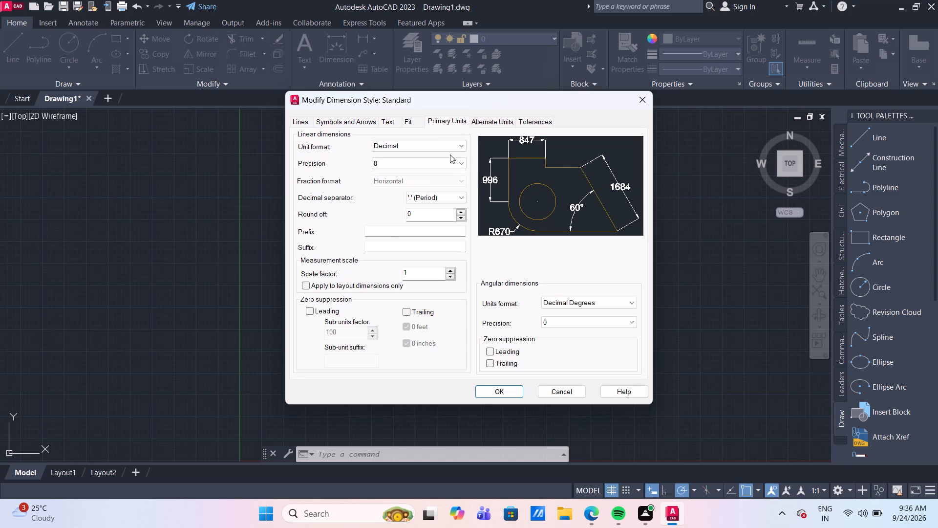
{"action": "left_click", "coordinate": [502, 392]}
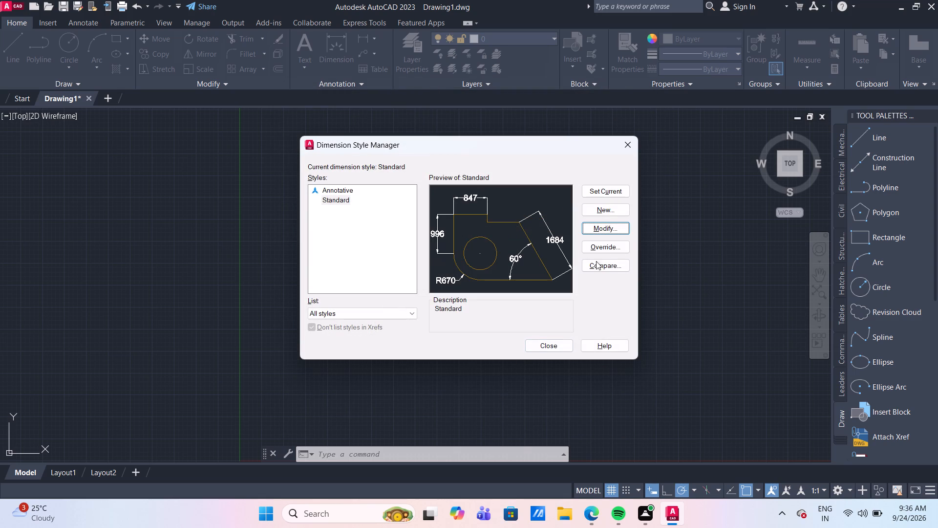
{"action": "left_click", "coordinate": [618, 190]}
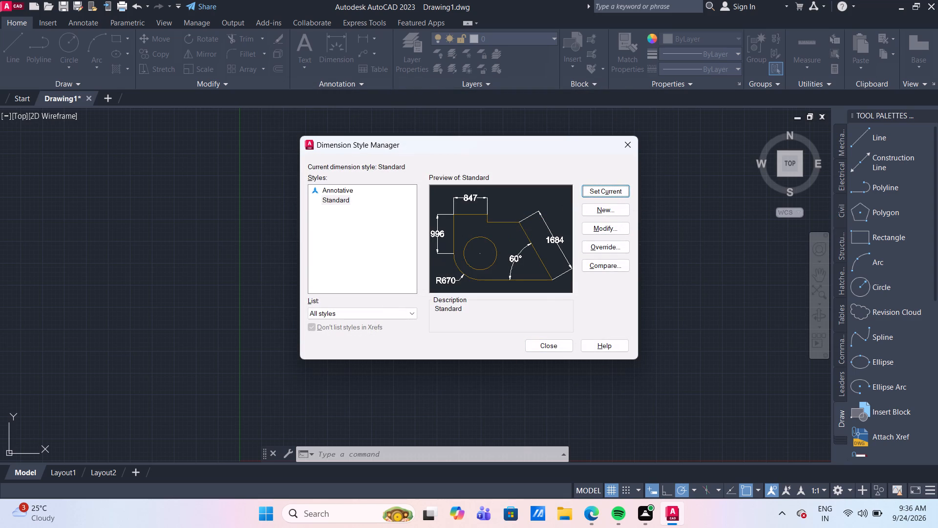
{"action": "left_click", "coordinate": [556, 347]}
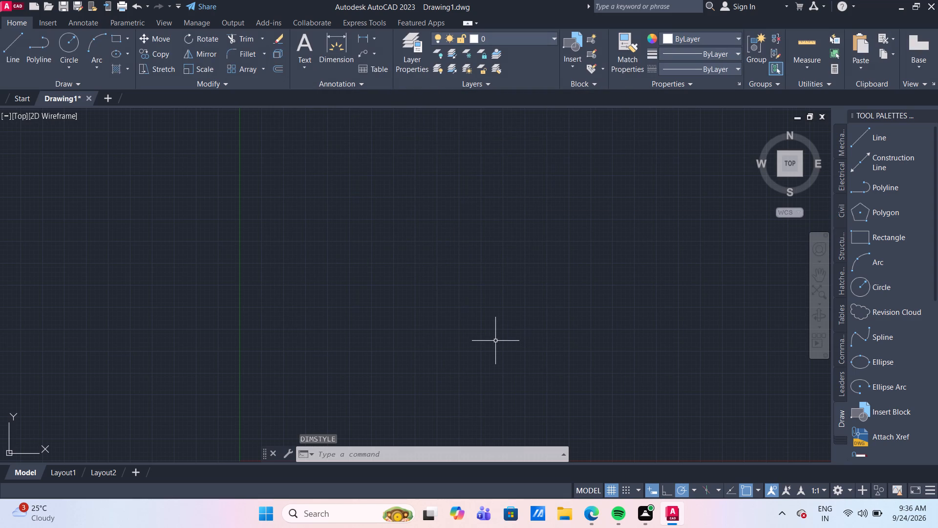
Draw a horizontal base line 2000 mm long, above and to the right of the origin, with Ortho on.
{"action": "left_click", "coordinate": [10, 54]}
{"action": "scroll", "coordinate": [263, 275], "scroll_direction": "down", "scroll_amount": 2}
{"action": "scroll", "coordinate": [282, 293], "scroll_direction": "up", "scroll_amount": 2}
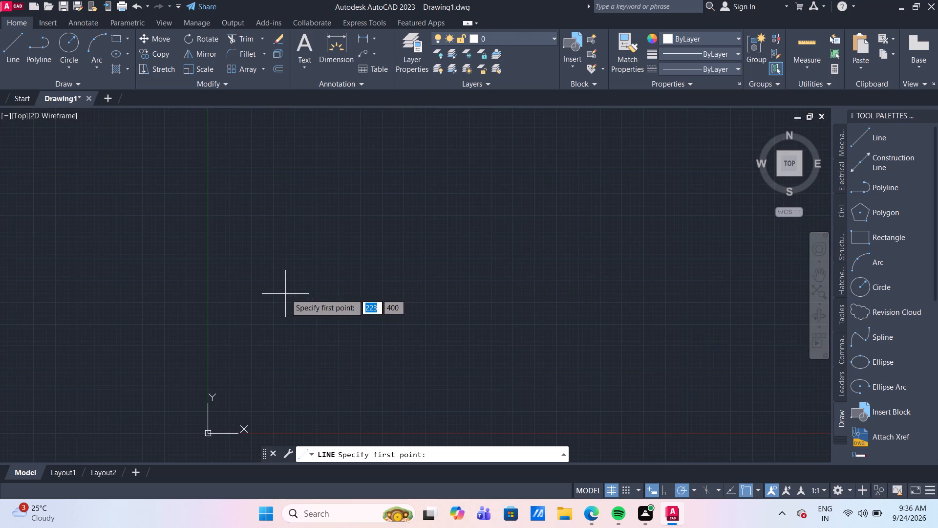
{"action": "middle_click_drag", "start_coordinate": [285, 294], "coordinate": [172, 264]}
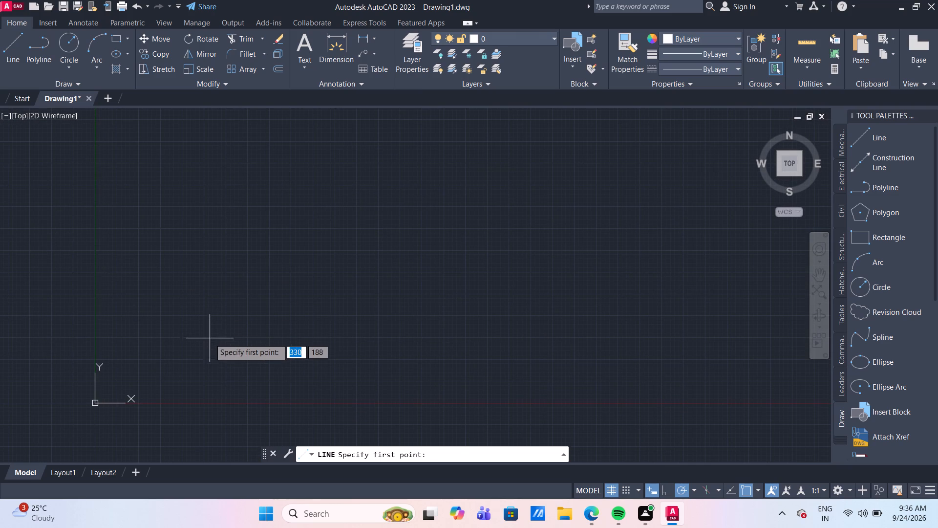
{"action": "left_click", "coordinate": [210, 339]}
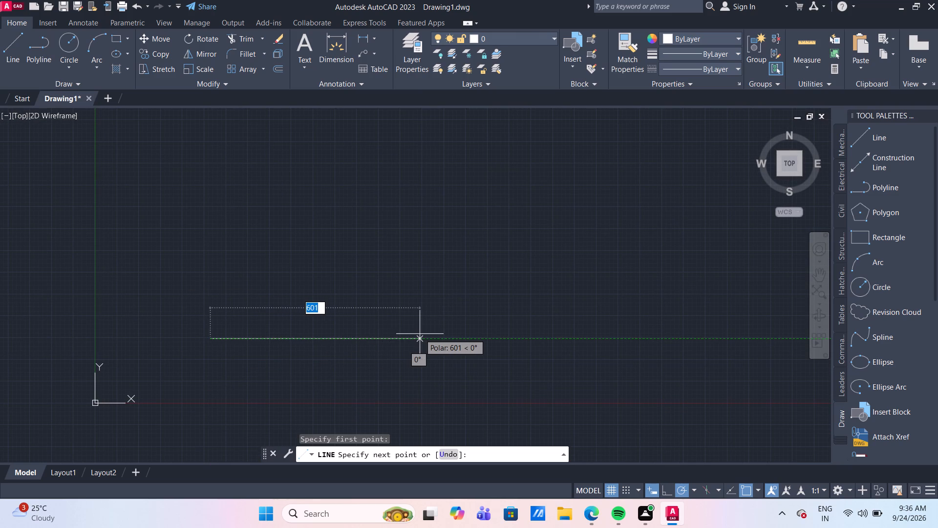
{"action": "key", "text": "F8"}
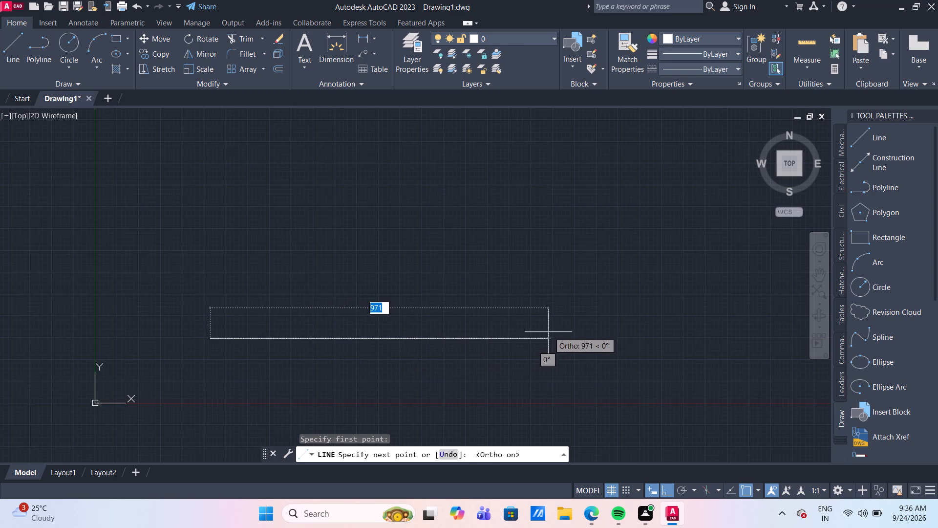
{"action": "scroll", "coordinate": [680, 328], "scroll_direction": "down", "scroll_amount": 1}
{"action": "middle_click_drag", "start_coordinate": [680, 328], "coordinate": [535, 323]}
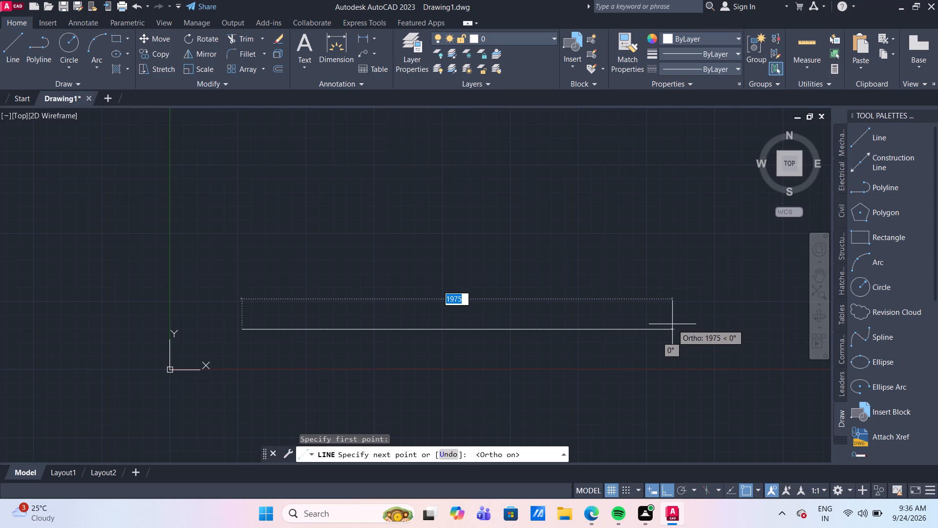
{"action": "type", "text": "2000"}
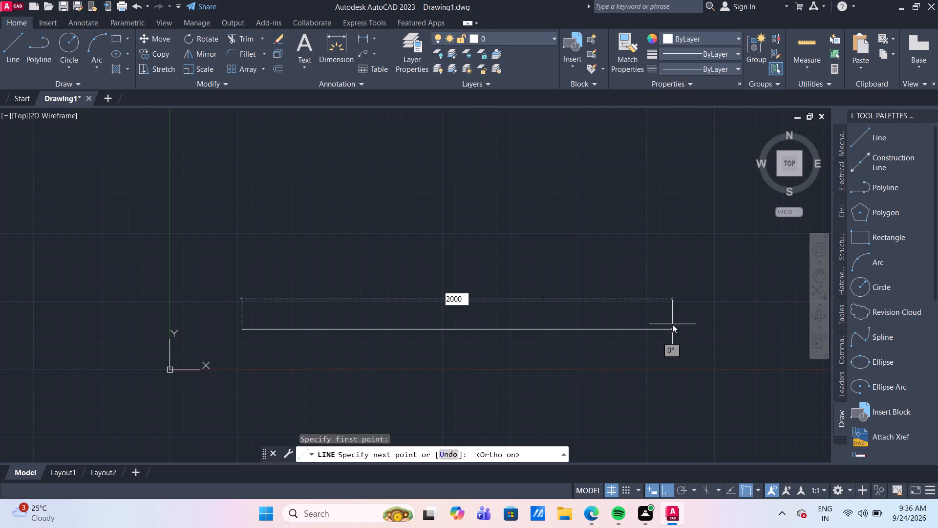
{"action": "key", "text": "Return"}
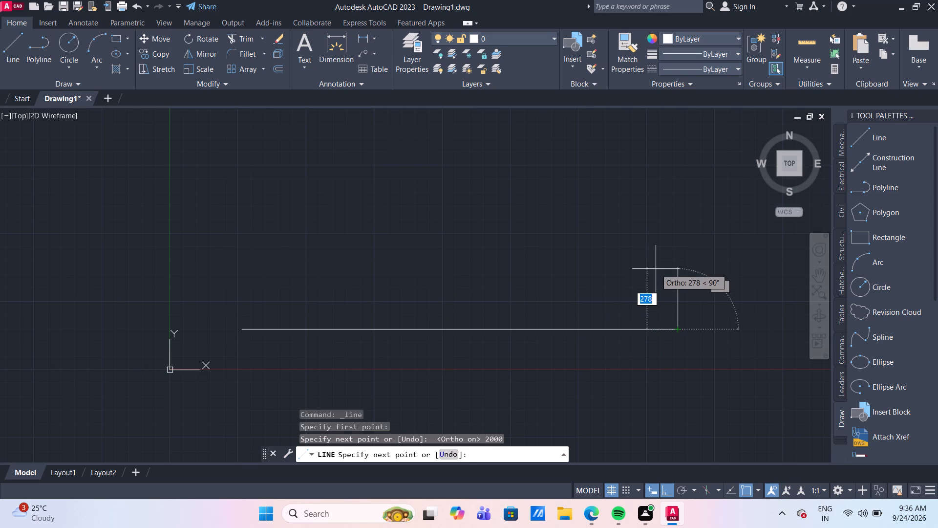
{"action": "key", "text": "Escape"}
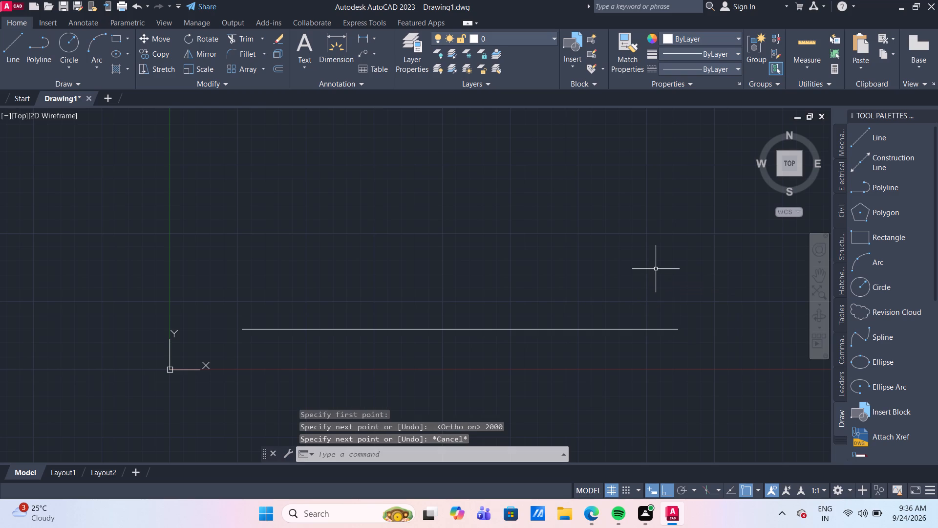
Draw a vertical line 2000 mm upward from the midpoint of the base line.
{"action": "left_click", "coordinate": [16, 48]}
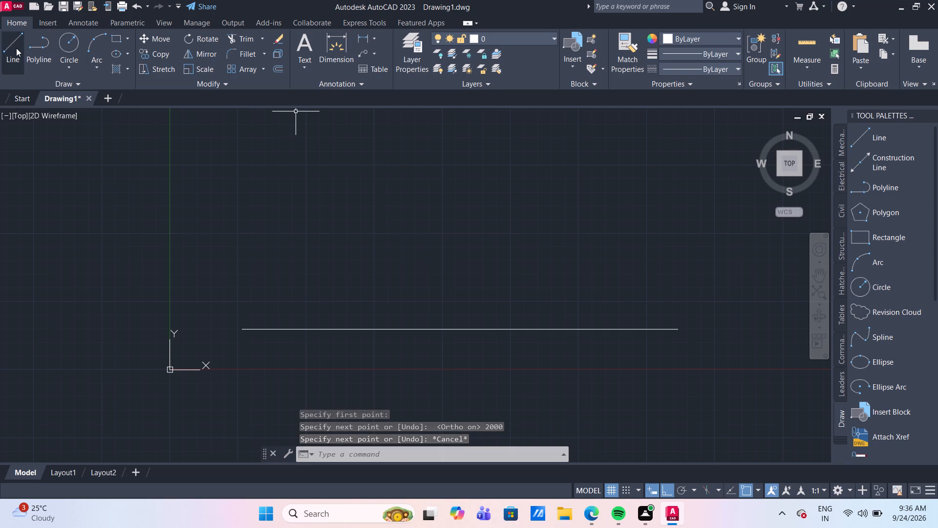
{"action": "left_click", "coordinate": [462, 330]}
{"action": "scroll", "coordinate": [475, 174], "scroll_direction": "down", "scroll_amount": 1}
{"action": "middle_click_drag", "start_coordinate": [475, 174], "coordinate": [451, 270]}
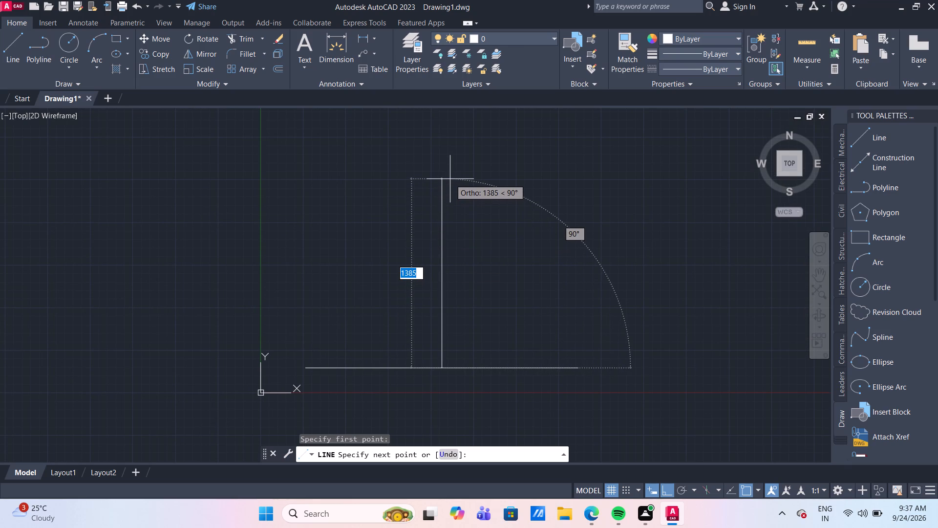
{"action": "scroll", "coordinate": [450, 179], "scroll_direction": "down", "scroll_amount": 1}
{"action": "middle_click_drag", "start_coordinate": [448, 189], "coordinate": [438, 237]}
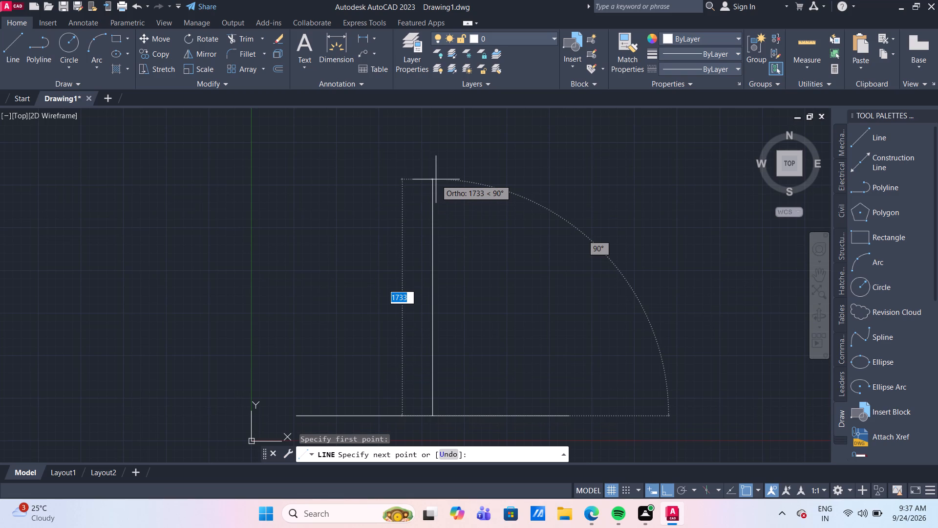
{"action": "type", "text": "2000"}
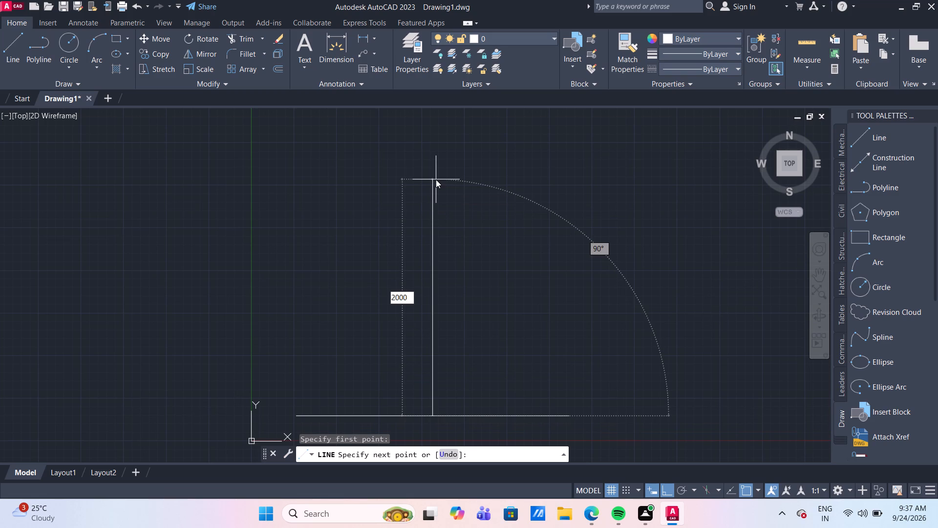
{"action": "key", "text": "Return"}
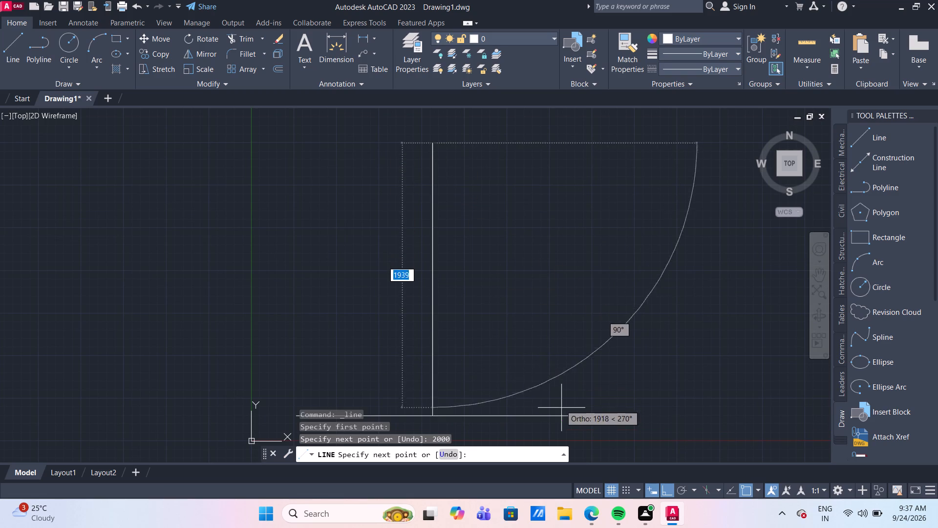
Draw the two sloping sides from the top of the vertical line to the right and left ends of the base.
{"action": "left_click", "coordinate": [570, 418]}
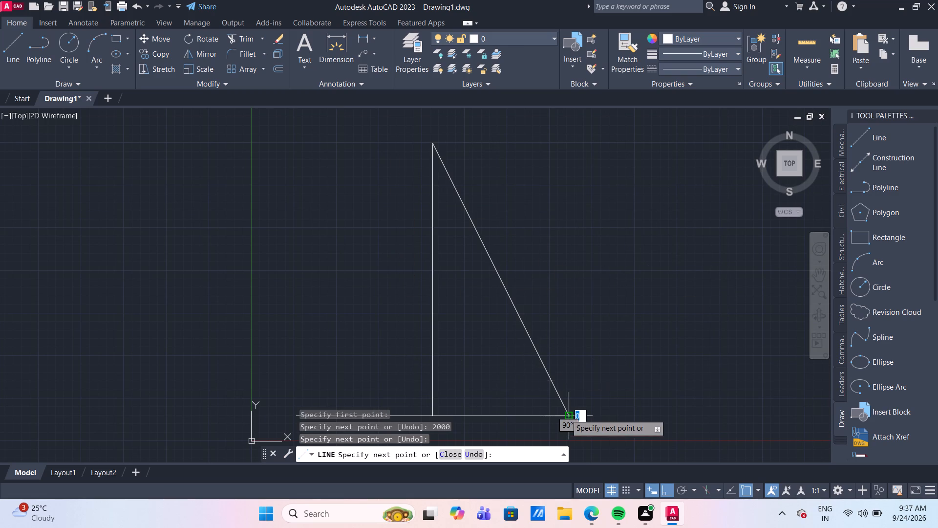
{"action": "key", "text": "Return"}
{"action": "scroll", "coordinate": [605, 350], "scroll_direction": "down", "scroll_amount": 1}
{"action": "middle_click_drag", "start_coordinate": [543, 363], "coordinate": [544, 317]}
{"action": "left_click", "coordinate": [7, 48]}
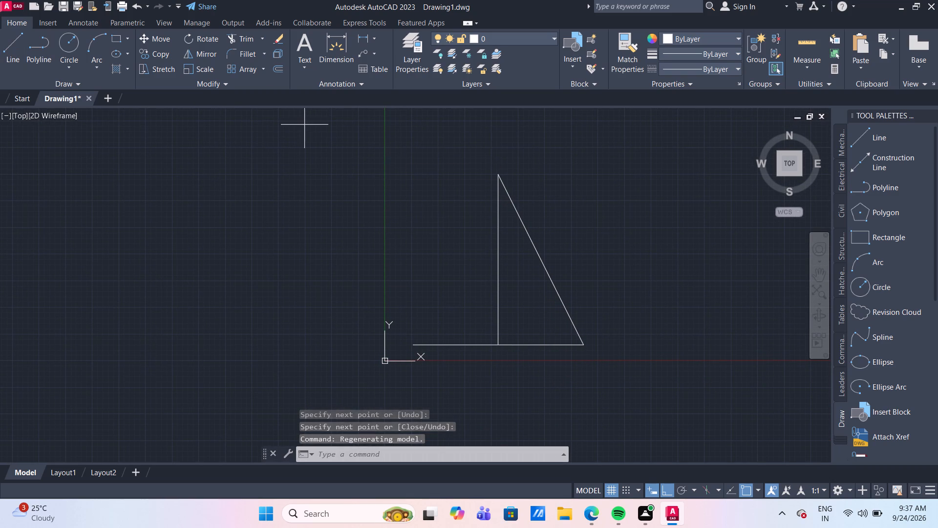
{"action": "left_click", "coordinate": [500, 175]}
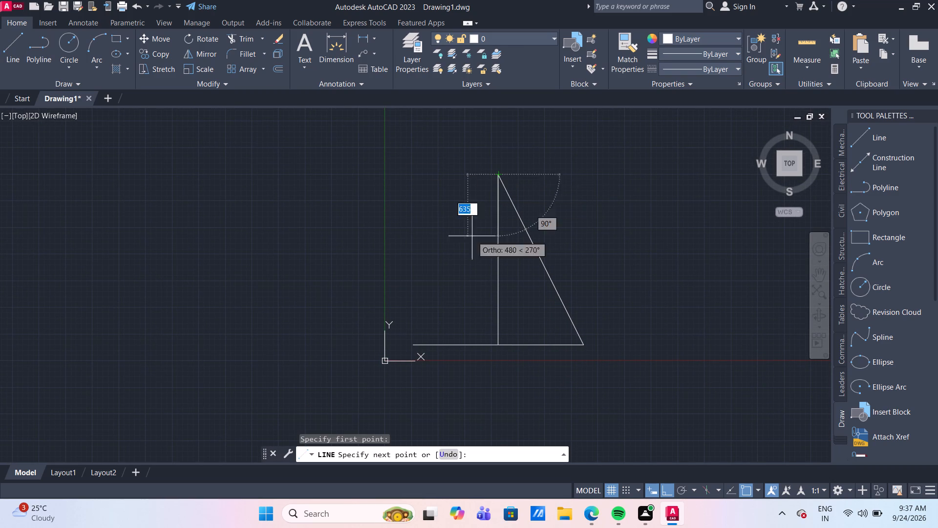
{"action": "left_click", "coordinate": [413, 348]}
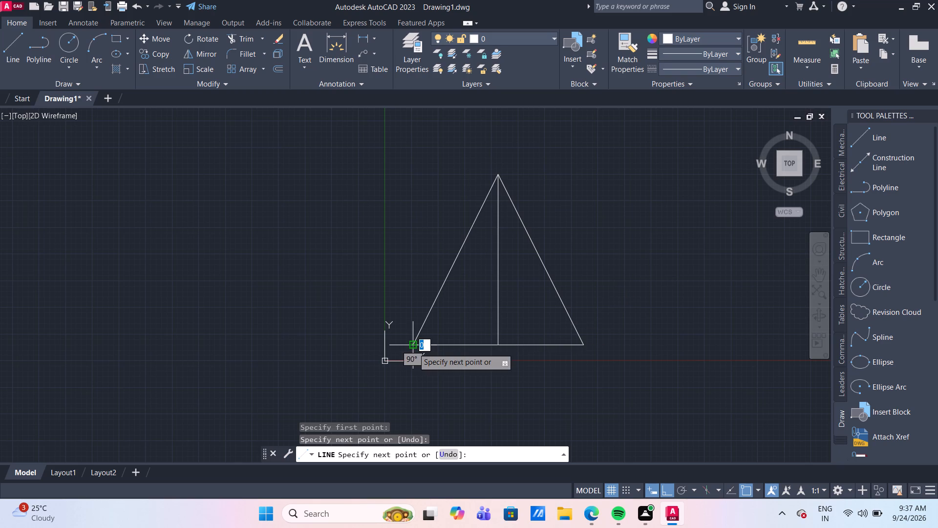
{"action": "key", "text": "Return"}
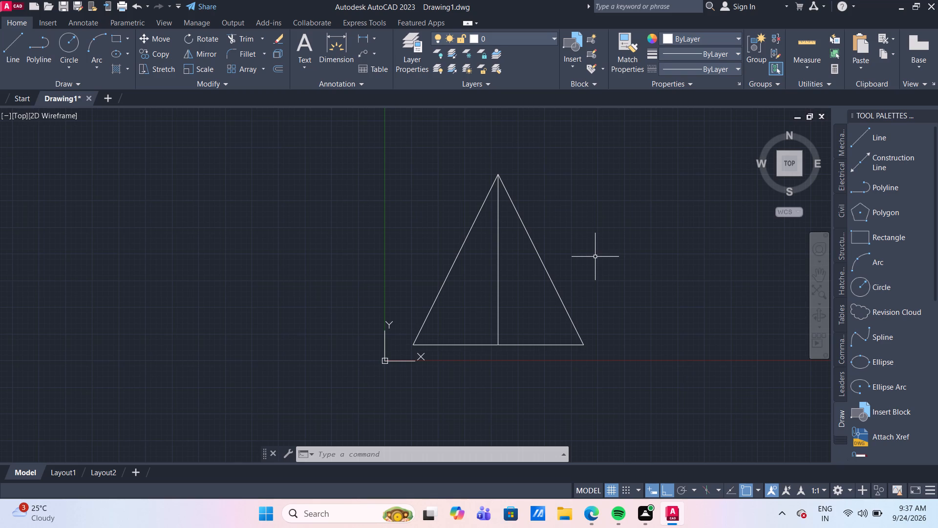
Offset the triangle's vertical centre line 333 mm to the right and 333 mm to the left.
{"action": "key", "text": "o"}
{"action": "key", "text": "Return"}
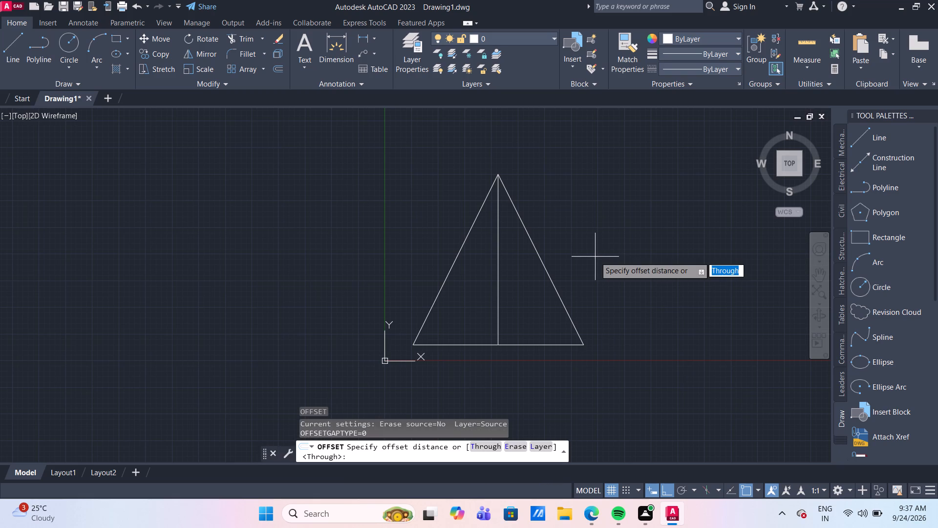
{"action": "key", "text": "Return"}
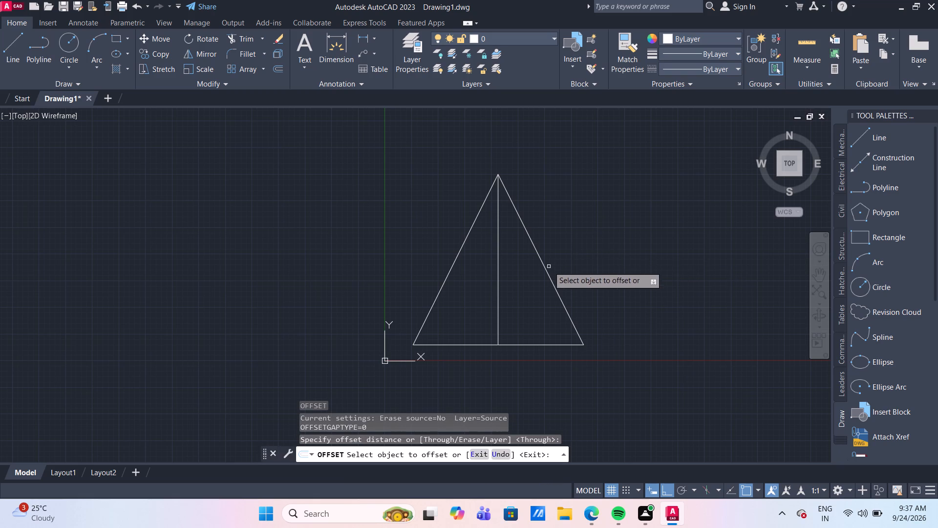
{"action": "left_click", "coordinate": [497, 287]}
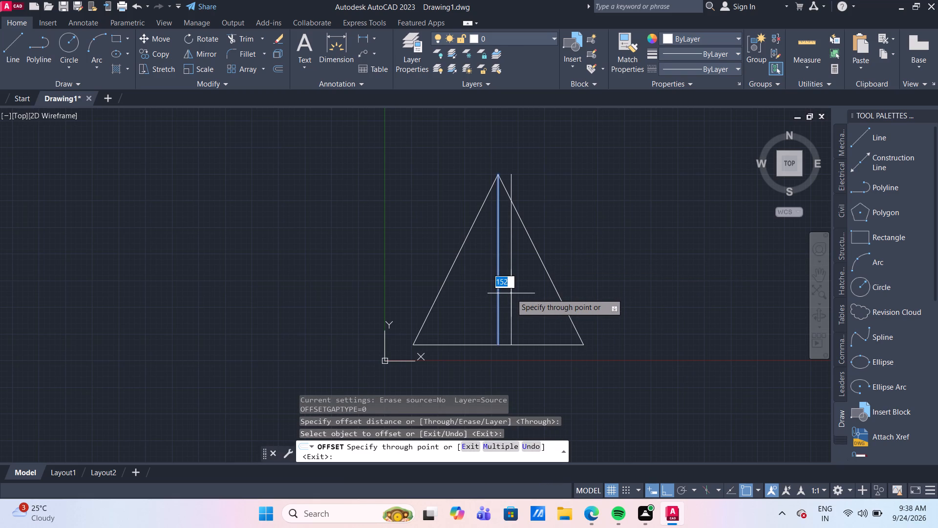
{"action": "type", "text": "333"}
{"action": "key", "text": "Return"}
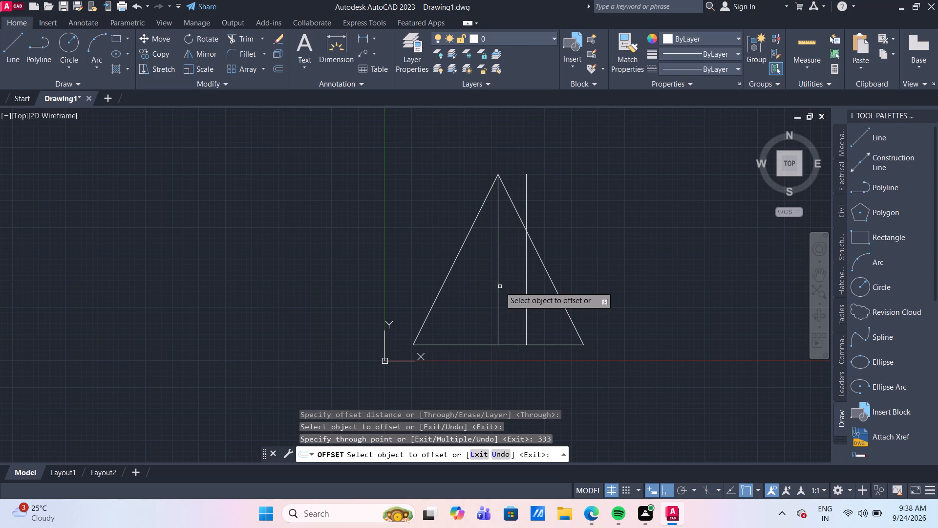
{"action": "left_click", "coordinate": [497, 287]}
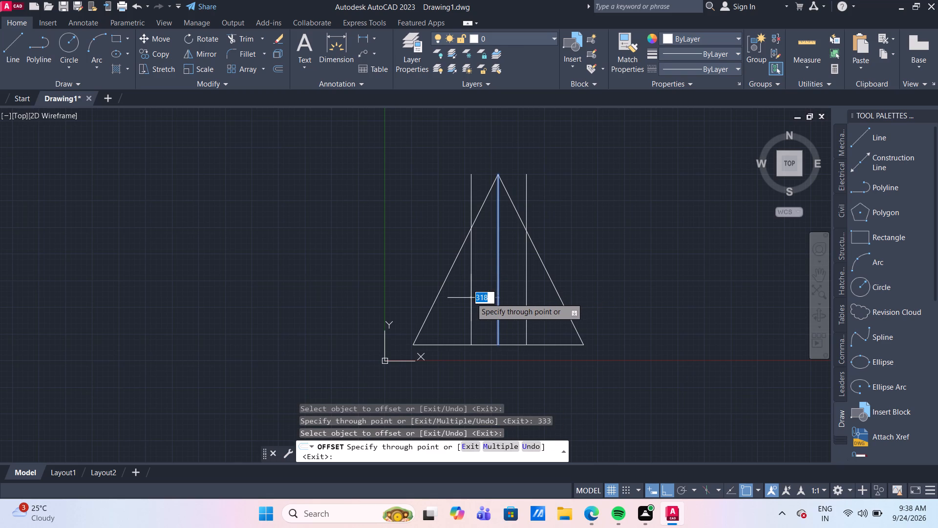
{"action": "type", "text": "333"}
{"action": "key", "text": "Return"}
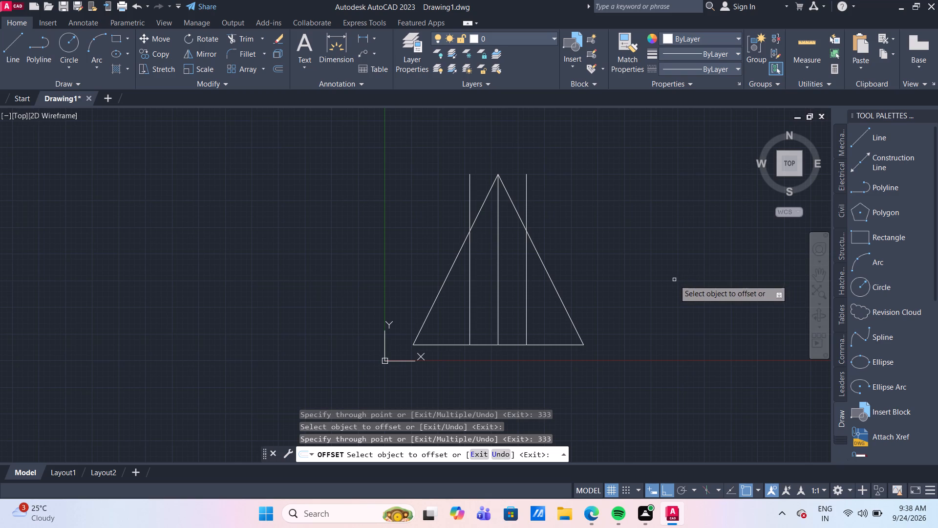
Offset the right vertical line 25 mm outward and the left vertical line 25 mm inward, both to the right.
{"action": "left_click", "coordinate": [527, 310]}
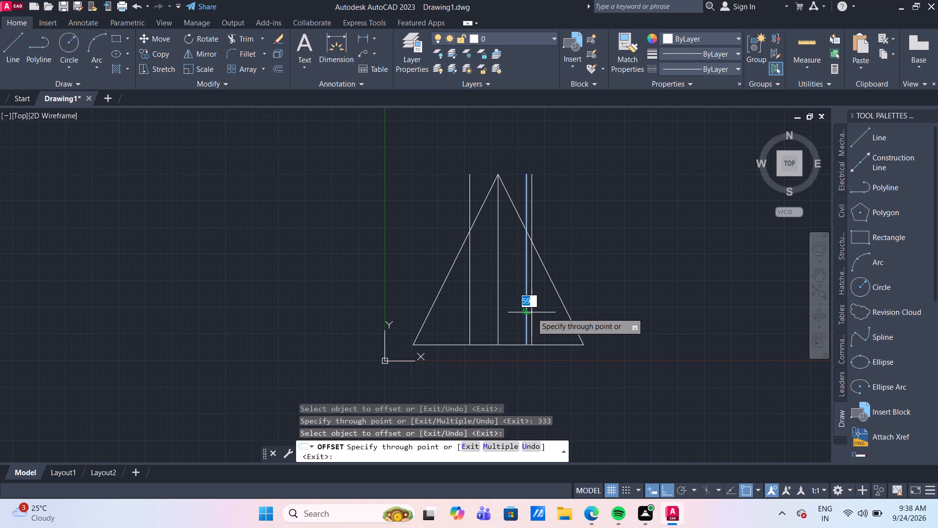
{"action": "scroll", "coordinate": [532, 312], "scroll_direction": "up", "scroll_amount": 3}
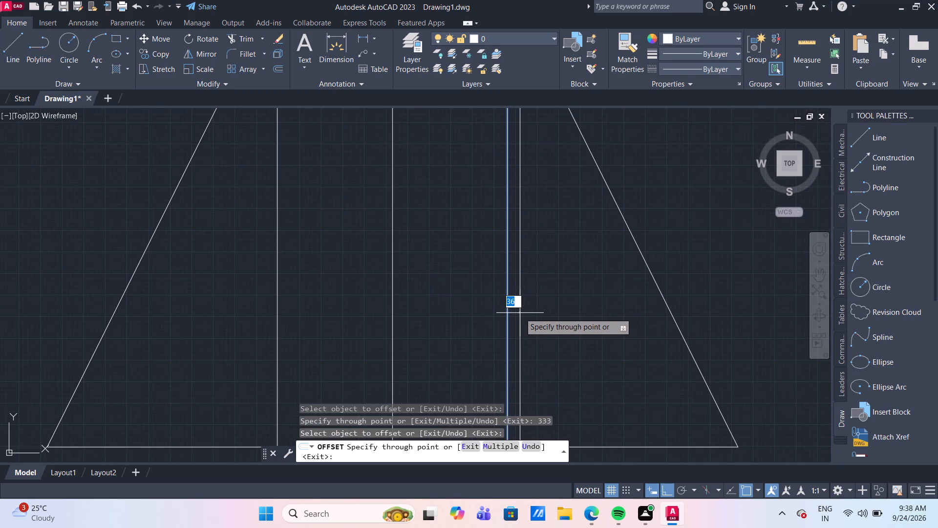
{"action": "type", "text": "25"}
{"action": "key", "text": "Return"}
{"action": "scroll", "coordinate": [521, 314], "scroll_direction": "down", "scroll_amount": 3}
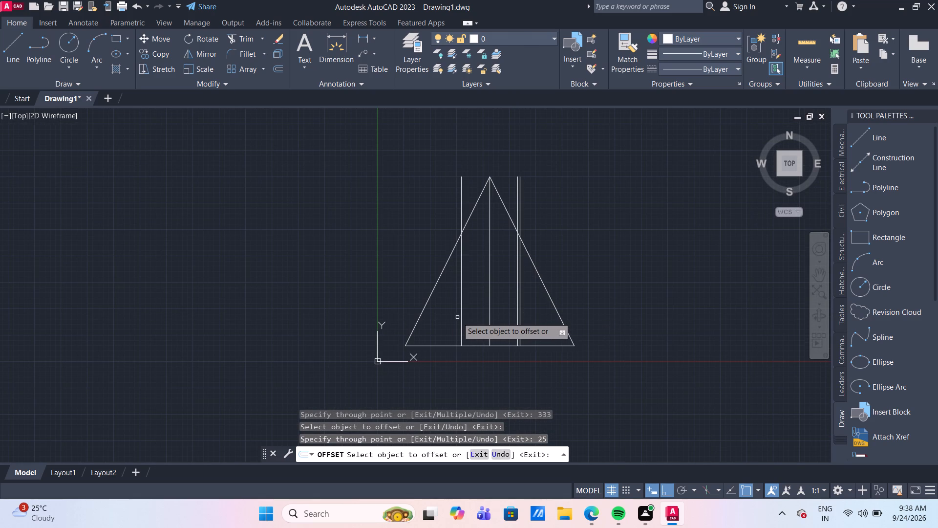
{"action": "scroll", "coordinate": [457, 317], "scroll_direction": "up", "scroll_amount": 2}
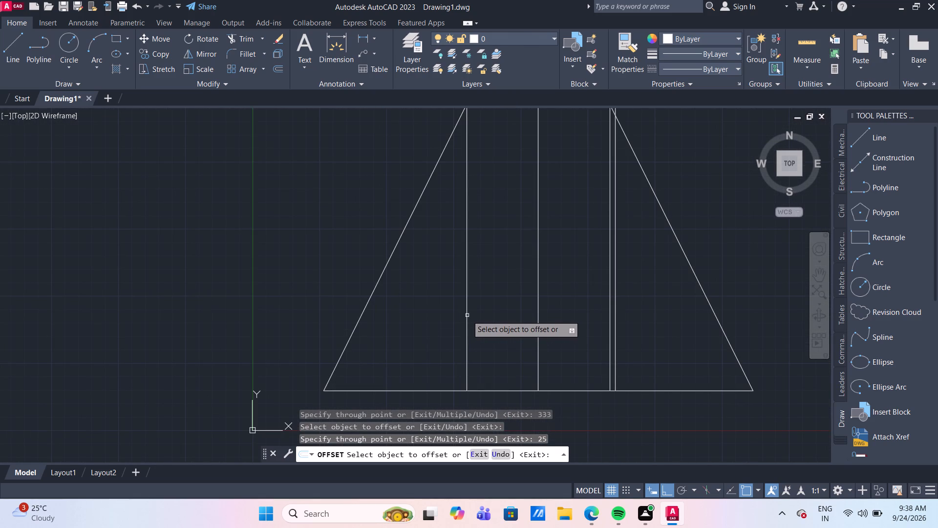
{"action": "left_click", "coordinate": [466, 315]}
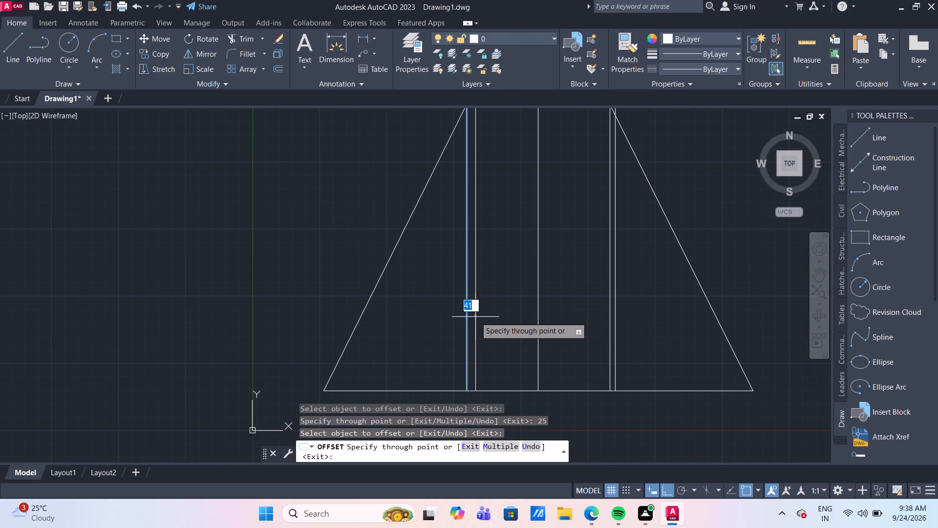
{"action": "type", "text": "25"}
{"action": "key", "text": "Return"}
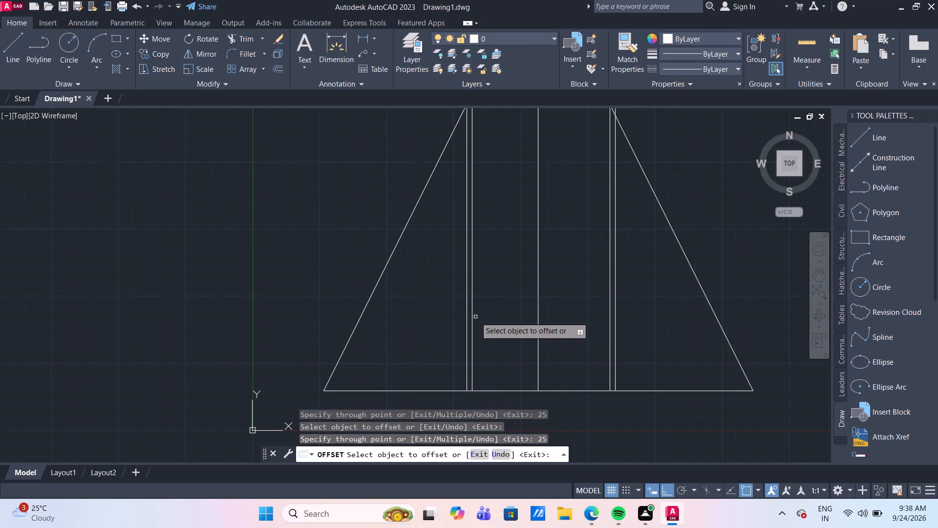
{"action": "key", "text": "Escape"}
Delete the vertical centre line of the triangle.
{"action": "scroll", "coordinate": [542, 301], "scroll_direction": "down", "scroll_amount": 2}
{"action": "left_click", "coordinate": [539, 292]}
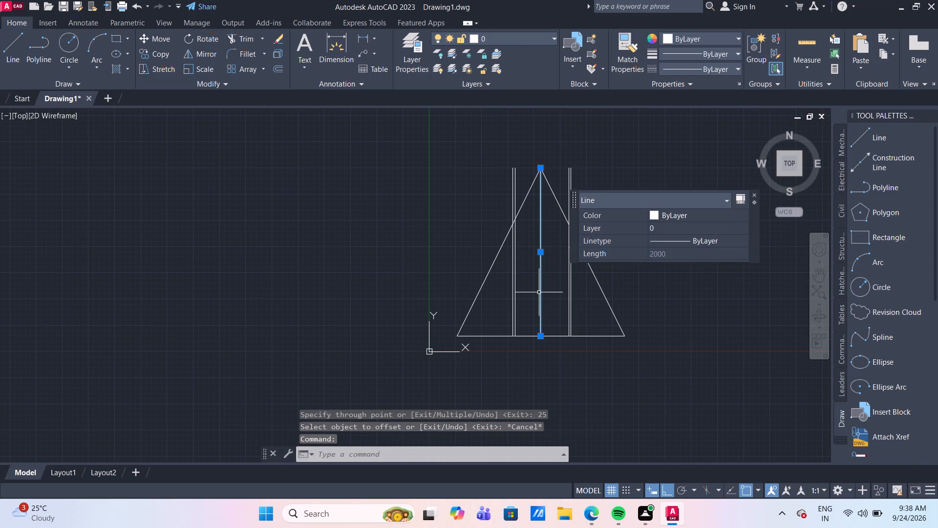
{"action": "key", "text": "Delete"}
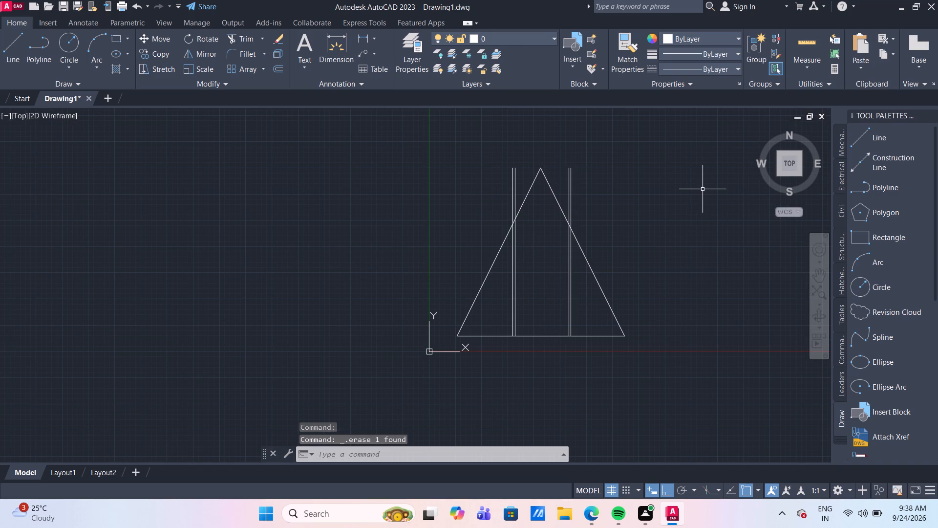
Trim the upper ends of both pairs of vertical lines where they extend beyond the triangle's sloping sides.
{"action": "type", "text": "TR"}
{"action": "key", "text": "Return"}
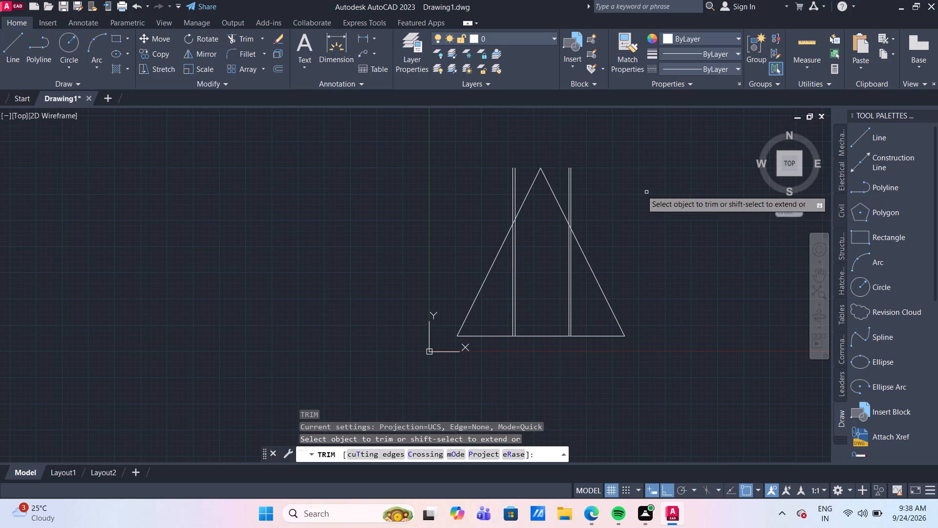
{"action": "left_click", "coordinate": [561, 181]}
{"action": "left_click", "coordinate": [599, 210]}
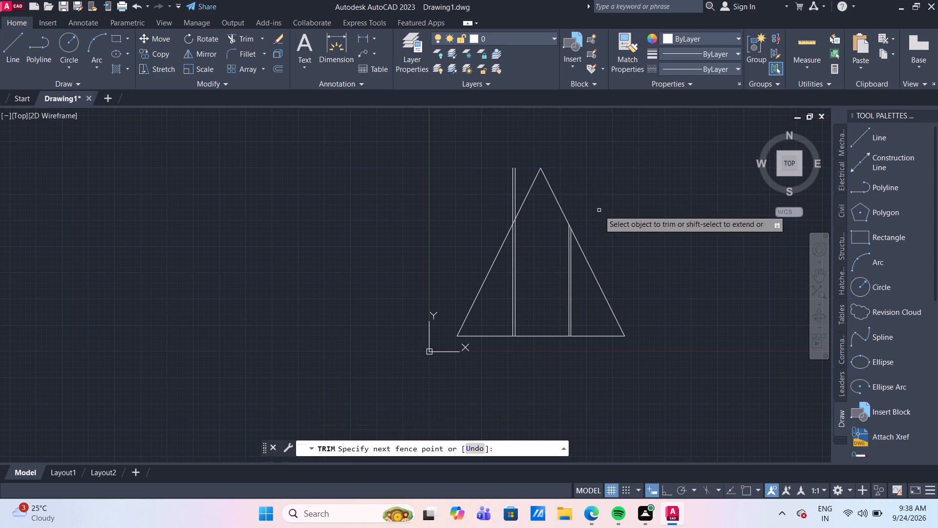
{"action": "left_click", "coordinate": [522, 176]}
{"action": "left_click", "coordinate": [498, 204]}
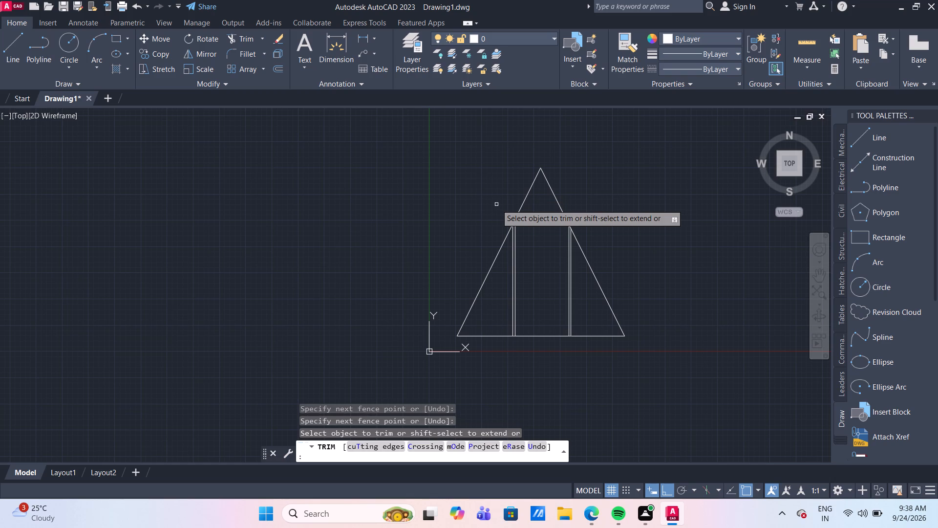
{"action": "scroll", "coordinate": [524, 237], "scroll_direction": "up", "scroll_amount": 3}
{"action": "scroll", "coordinate": [574, 264], "scroll_direction": "down", "scroll_amount": 2}
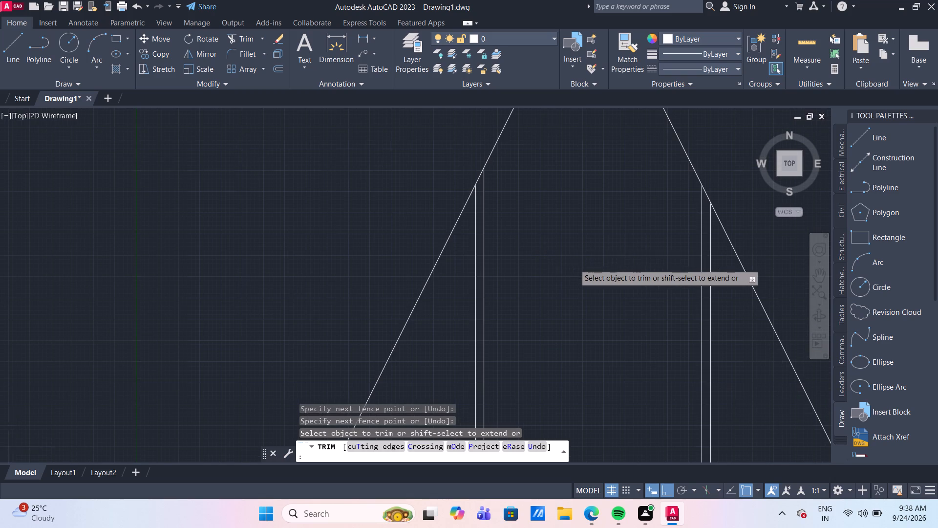
{"action": "scroll", "coordinate": [574, 264], "scroll_direction": "down", "scroll_amount": 2}
{"action": "middle_click_drag", "start_coordinate": [576, 277], "coordinate": [514, 230]}
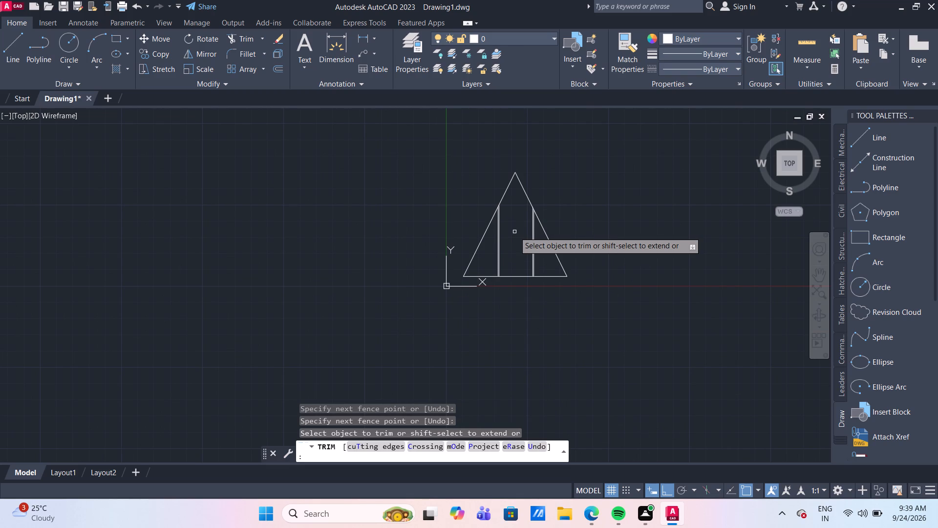
{"action": "scroll", "coordinate": [546, 220], "scroll_direction": "up", "scroll_amount": 2}
{"action": "scroll", "coordinate": [494, 217], "scroll_direction": "up", "scroll_amount": 2}
{"action": "middle_click_drag", "start_coordinate": [490, 216], "coordinate": [541, 299]}
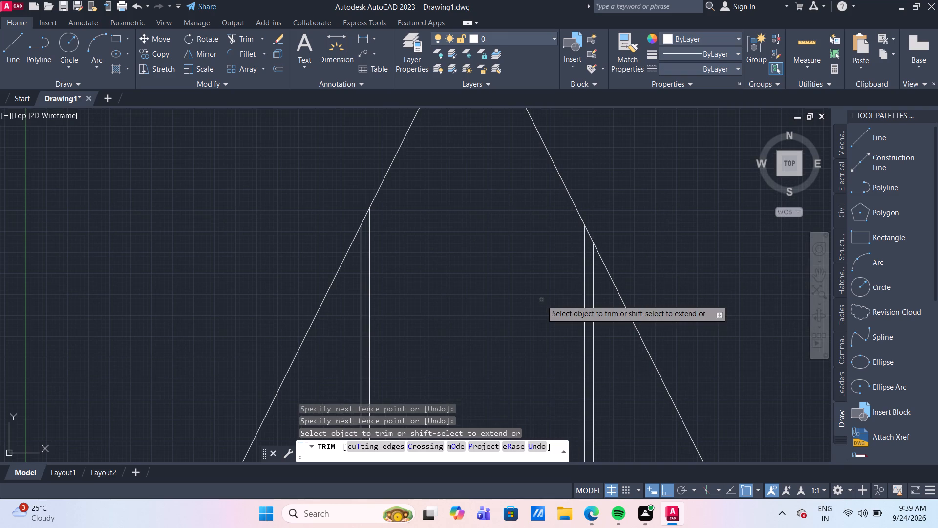
{"action": "key", "text": "Escape"}
Draw a crossline about 616 mm long from the top of the inner left vertical line to the right sloping side.
{"action": "left_click", "coordinate": [9, 49]}
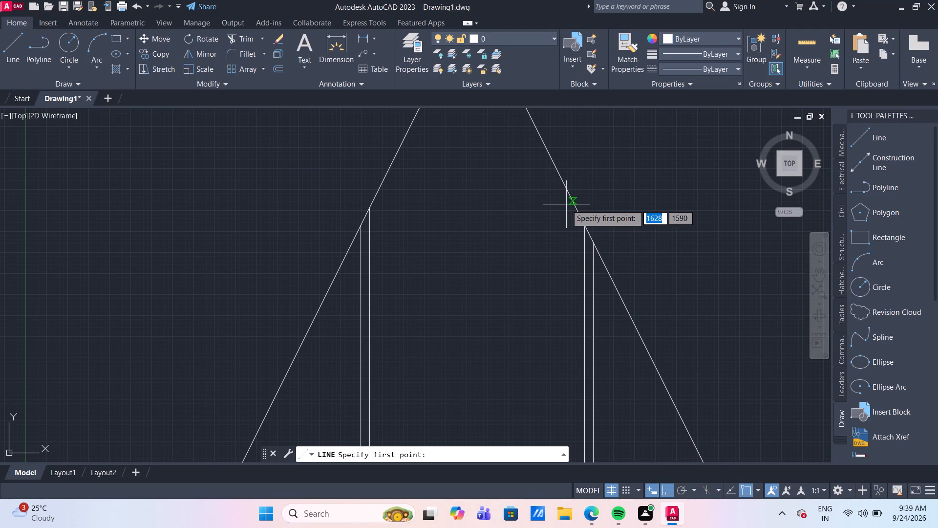
{"action": "middle_click_drag", "start_coordinate": [574, 206], "coordinate": [577, 223]}
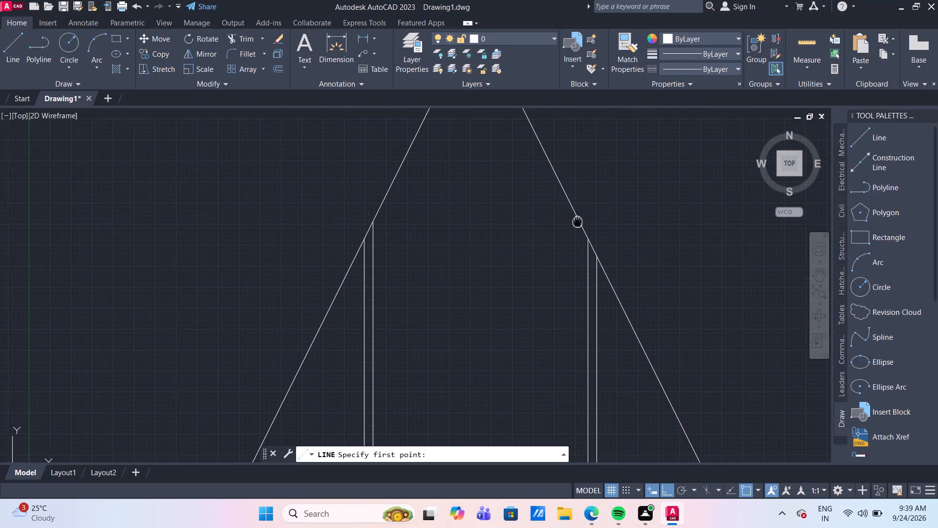
{"action": "middle_click_drag", "start_coordinate": [577, 223], "coordinate": [578, 225]}
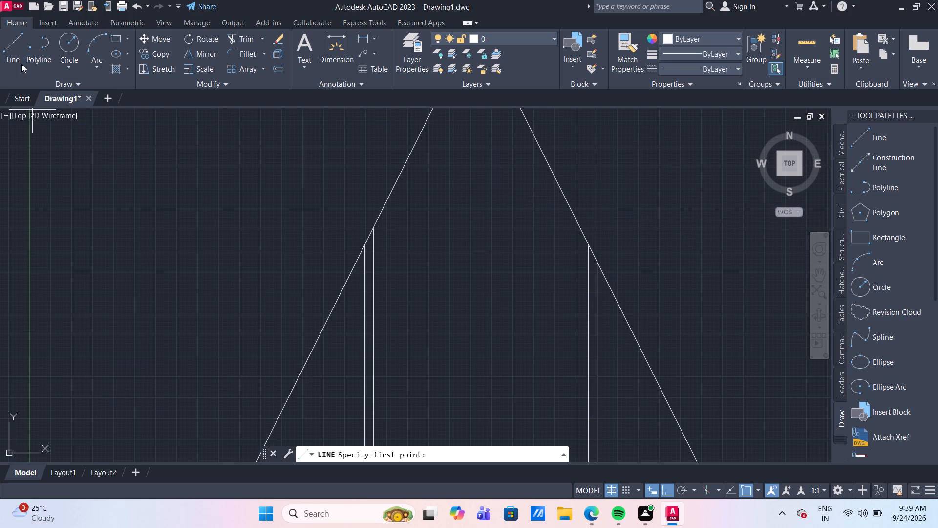
{"action": "left_click_drag", "start_coordinate": [19, 58], "coordinate": [31, 69]}
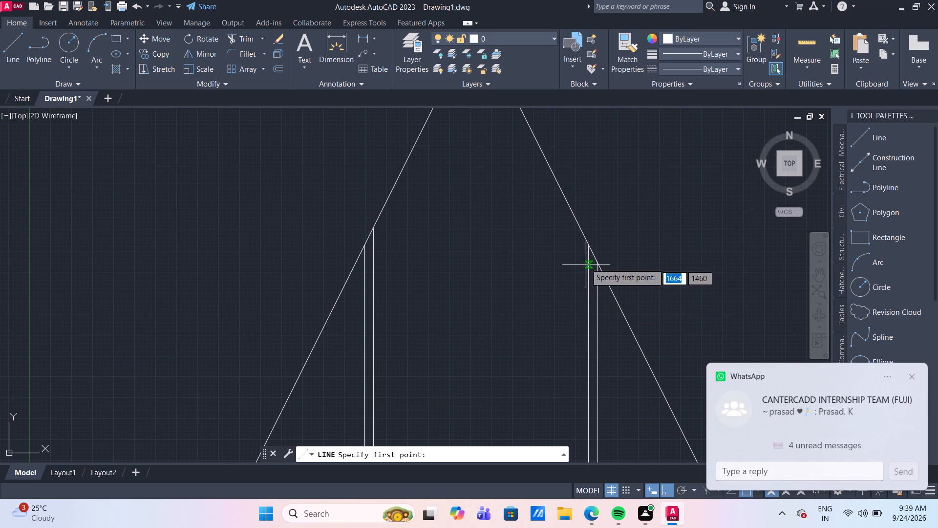
{"action": "left_click", "coordinate": [373, 230]}
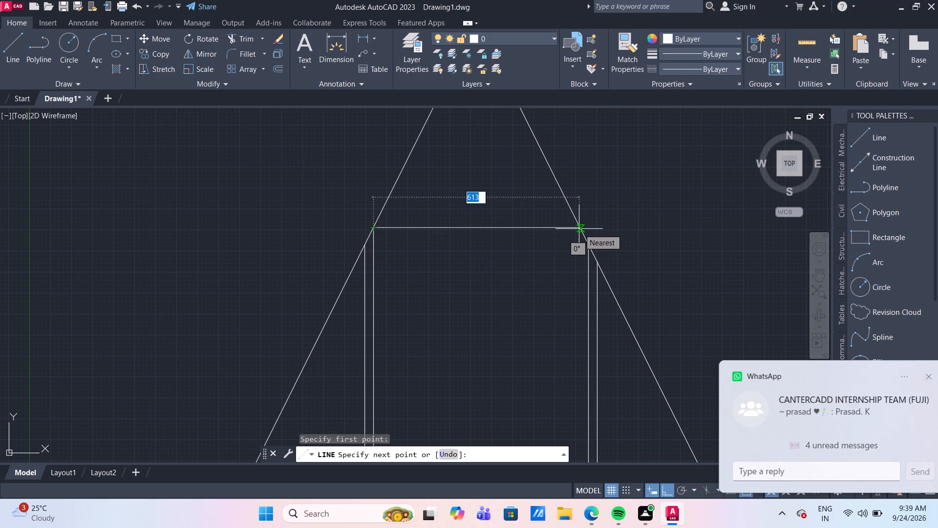
{"action": "left_click", "coordinate": [579, 229]}
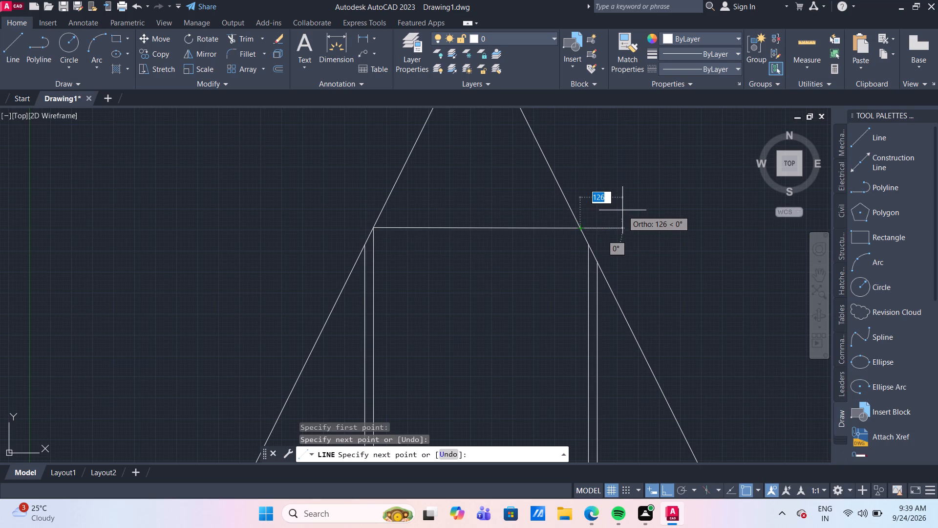
{"action": "key", "text": "Return"}
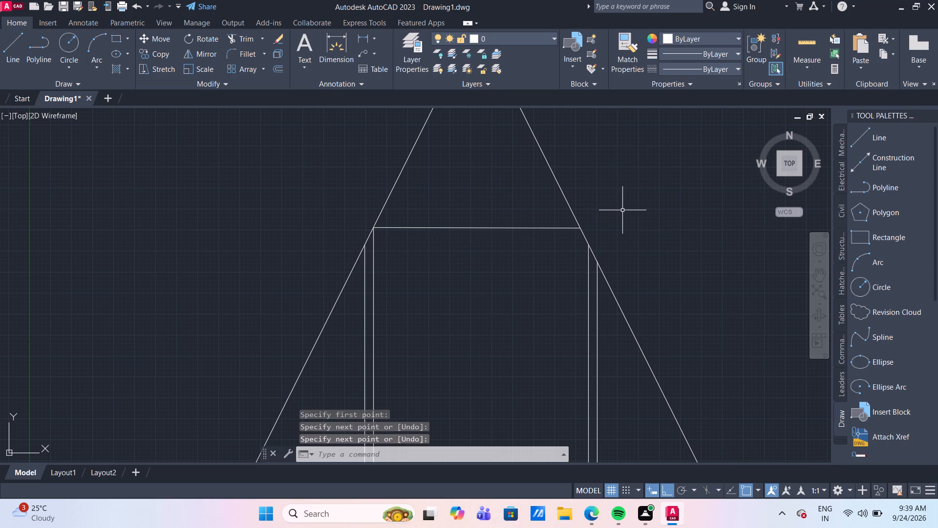
Offset the new crossline between the sloping sides 25 mm downward.
{"action": "key", "text": "o"}
{"action": "key", "text": "Return"}
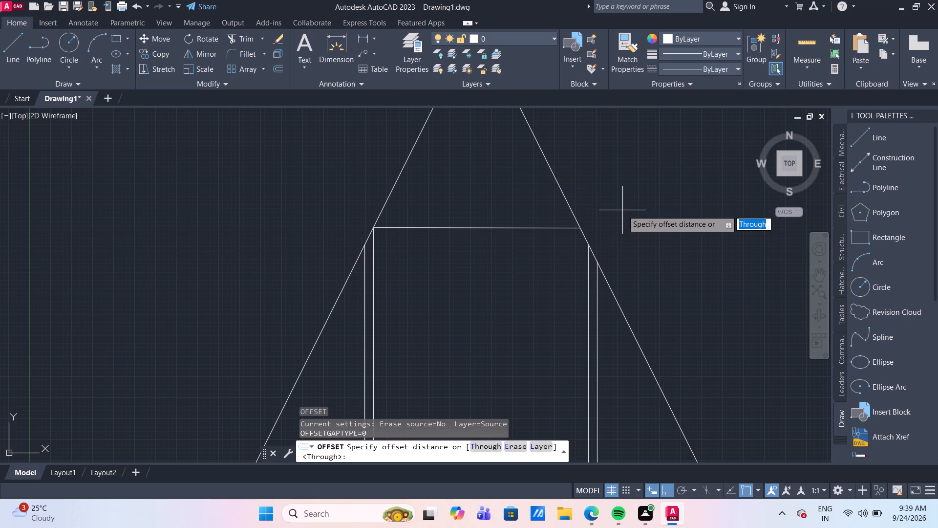
{"action": "key", "text": "Return"}
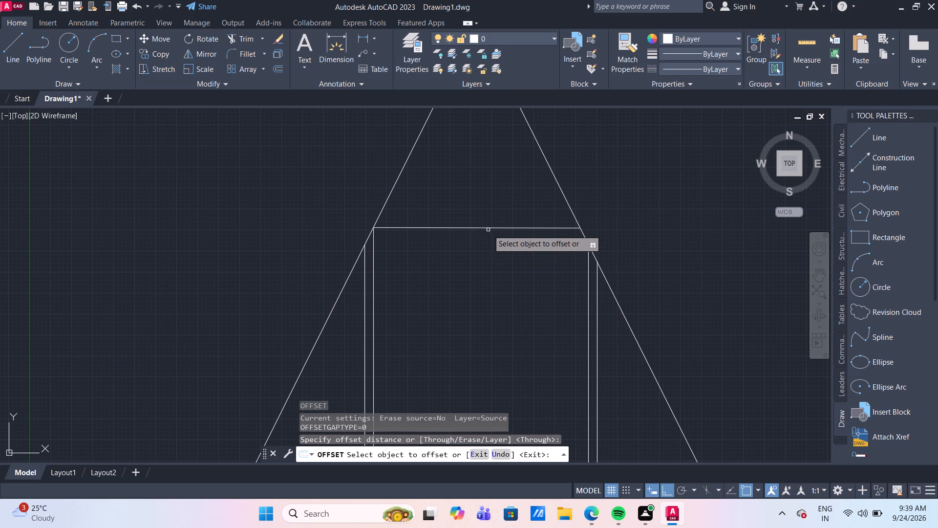
{"action": "left_click", "coordinate": [488, 230]}
{"action": "type", "text": "25"}
{"action": "key", "text": "Return"}
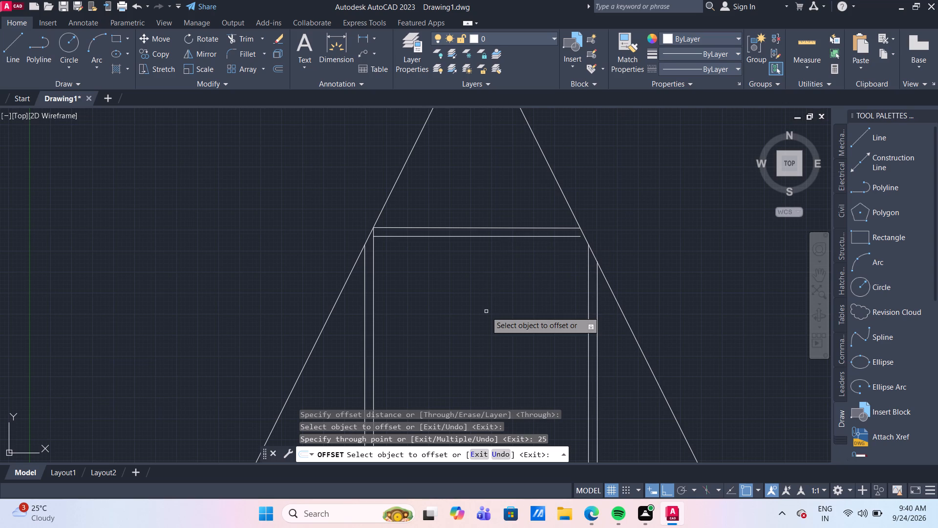
{"action": "scroll", "coordinate": [486, 311], "scroll_direction": "down", "scroll_amount": 3}
{"action": "middle_click_drag", "start_coordinate": [486, 311], "coordinate": [485, 263]}
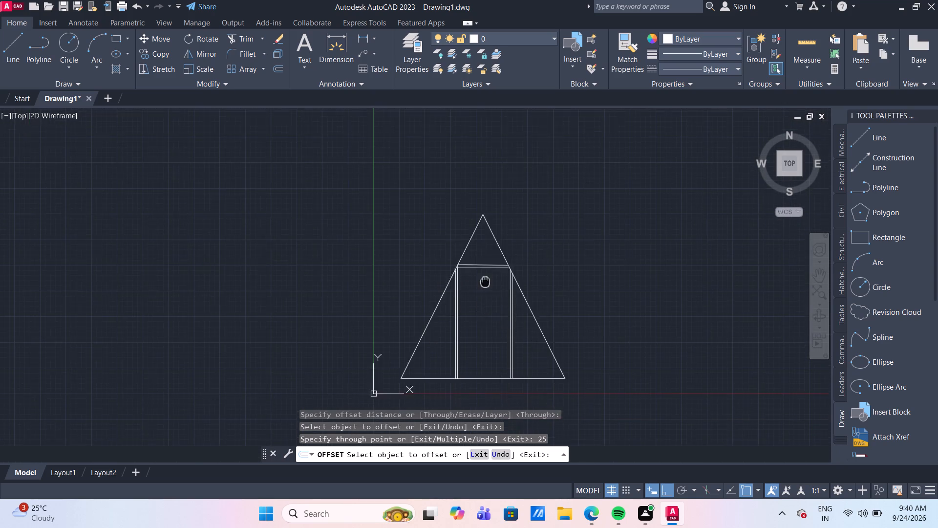
{"action": "middle_click_drag", "start_coordinate": [485, 263], "coordinate": [485, 239]}
{"action": "key", "text": "Escape"}
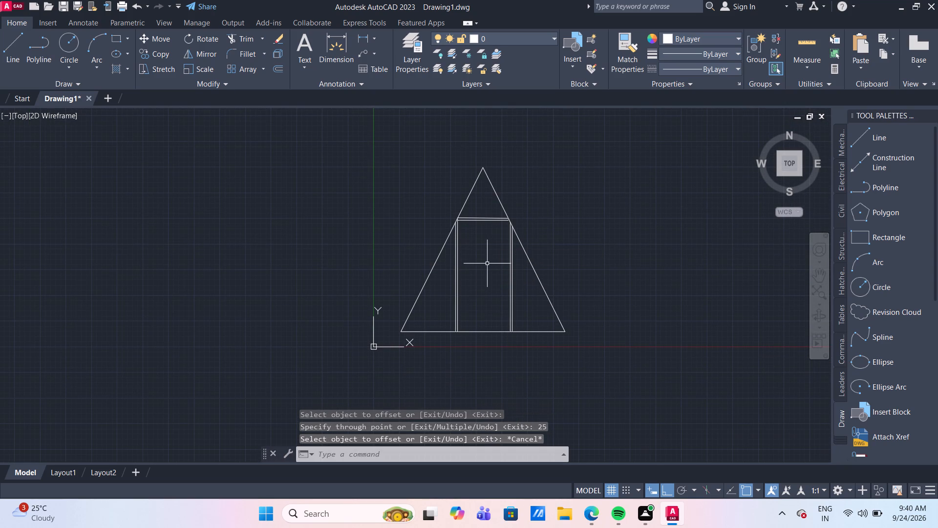
Use Quick Measure to check the dimensions of the opening between the two pairs of vertical lines.
{"action": "scroll", "coordinate": [488, 285], "scroll_direction": "up", "scroll_amount": 1}
{"action": "middle_click", "coordinate": [485, 281]}
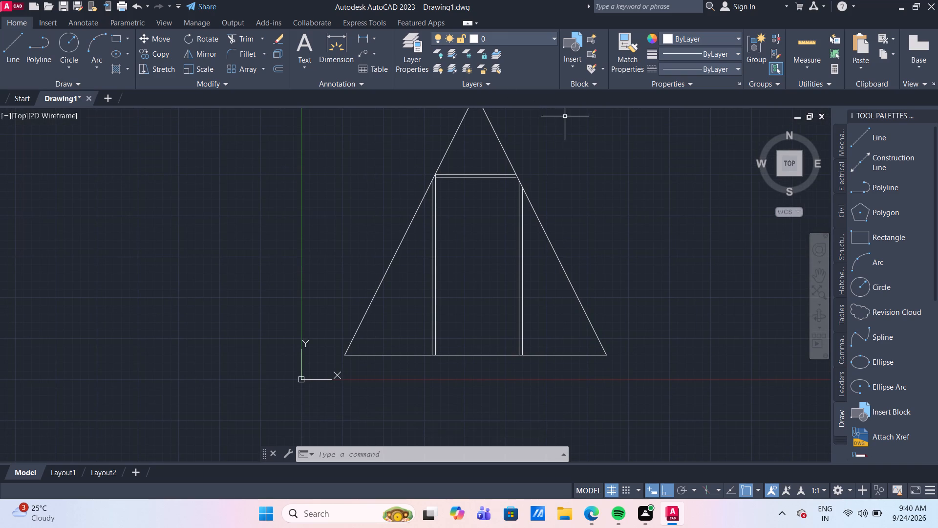
{"action": "left_click", "coordinate": [812, 47]}
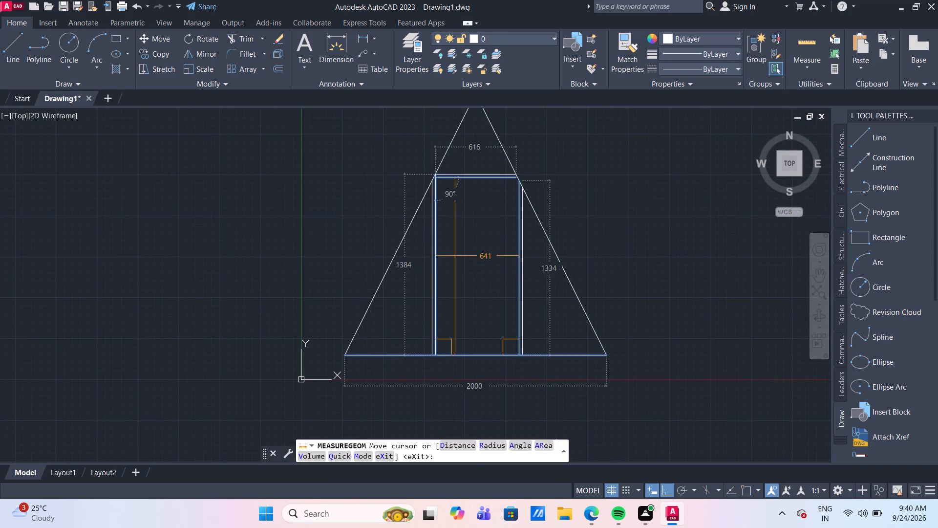
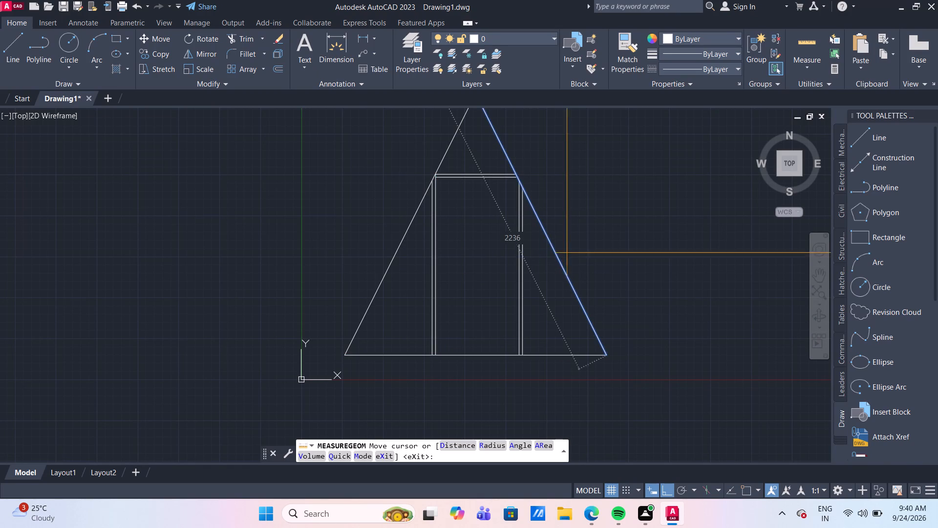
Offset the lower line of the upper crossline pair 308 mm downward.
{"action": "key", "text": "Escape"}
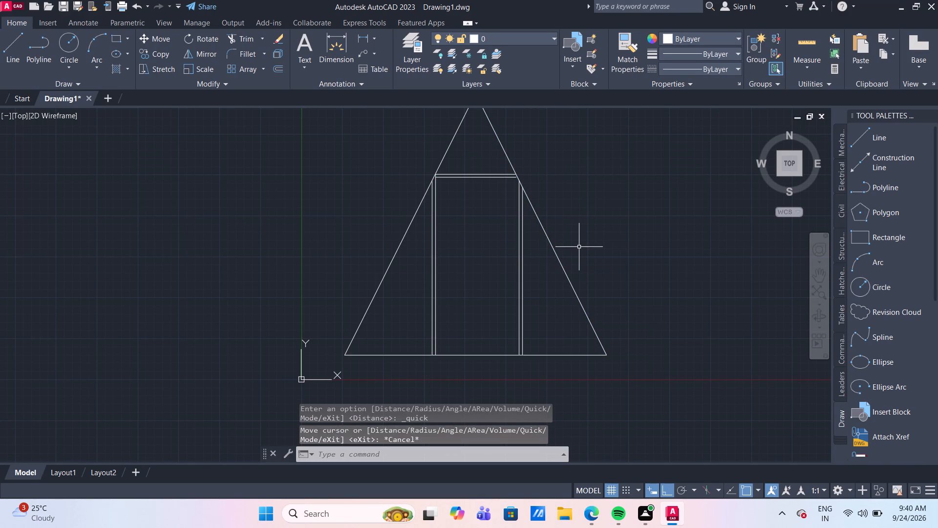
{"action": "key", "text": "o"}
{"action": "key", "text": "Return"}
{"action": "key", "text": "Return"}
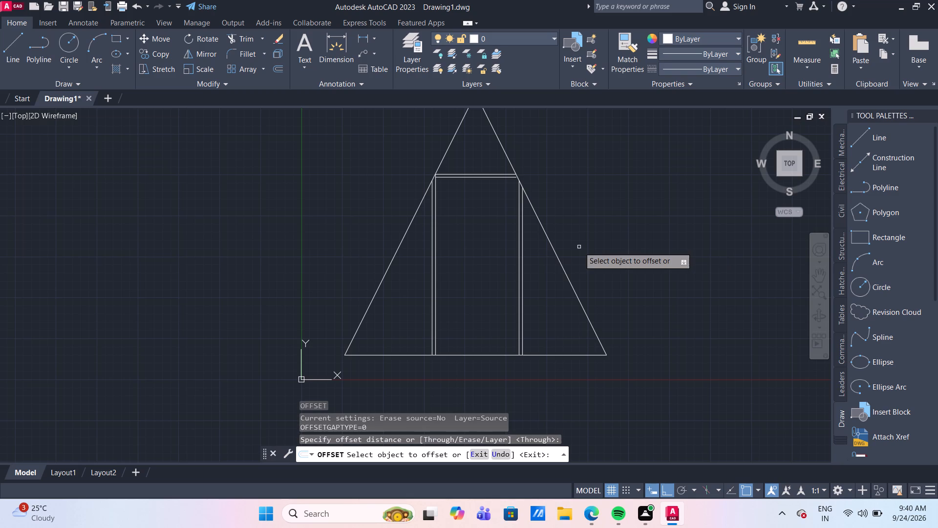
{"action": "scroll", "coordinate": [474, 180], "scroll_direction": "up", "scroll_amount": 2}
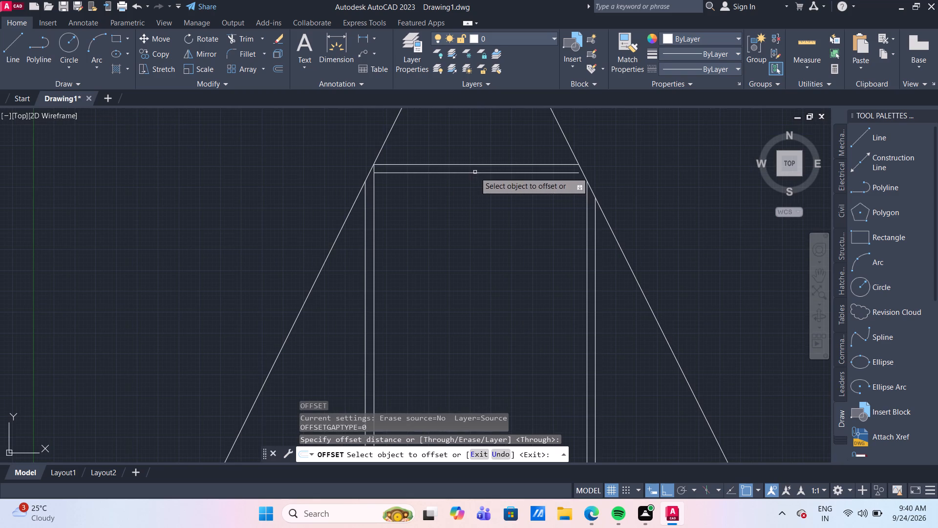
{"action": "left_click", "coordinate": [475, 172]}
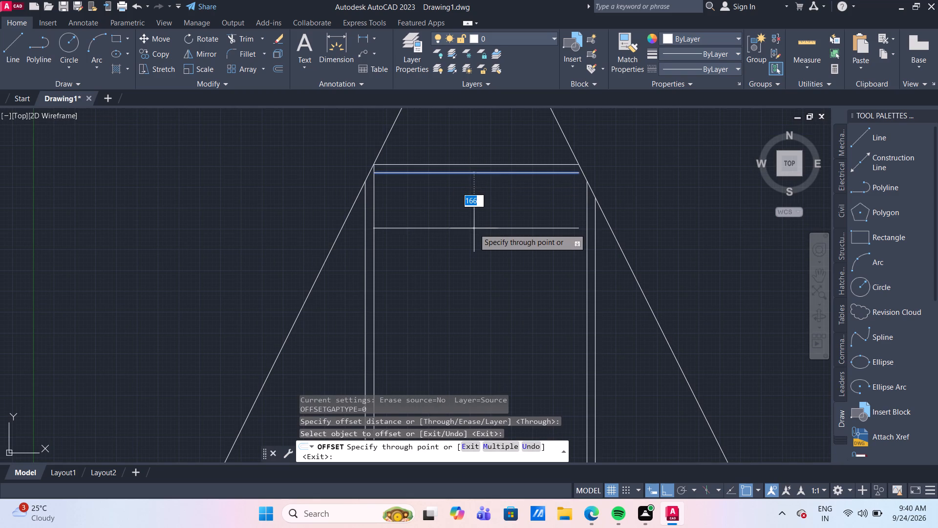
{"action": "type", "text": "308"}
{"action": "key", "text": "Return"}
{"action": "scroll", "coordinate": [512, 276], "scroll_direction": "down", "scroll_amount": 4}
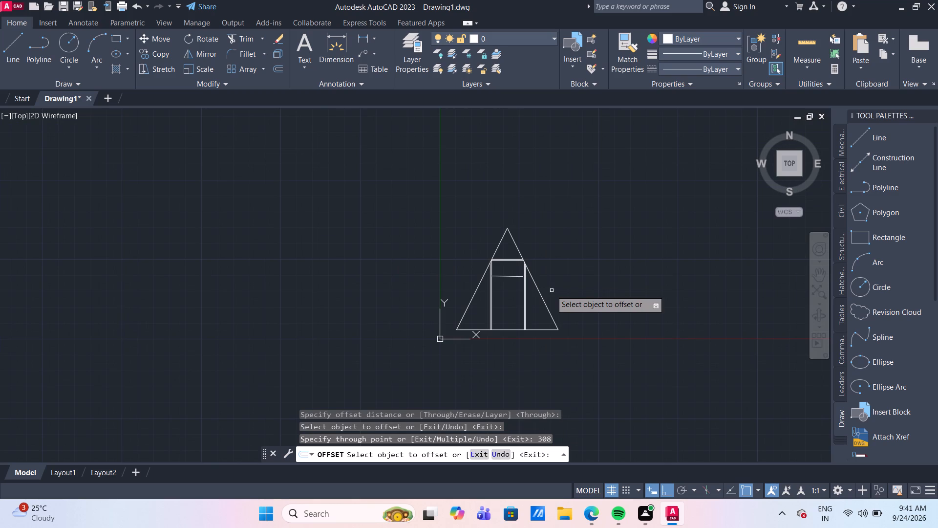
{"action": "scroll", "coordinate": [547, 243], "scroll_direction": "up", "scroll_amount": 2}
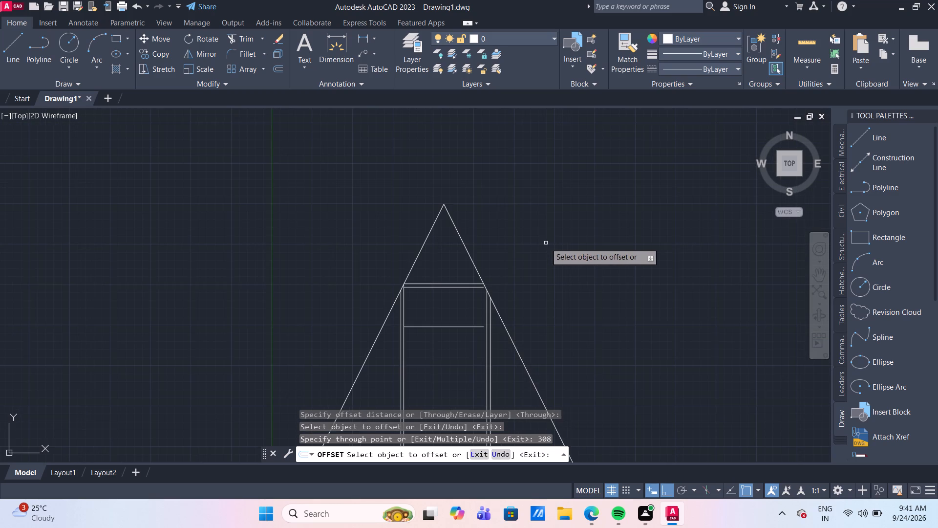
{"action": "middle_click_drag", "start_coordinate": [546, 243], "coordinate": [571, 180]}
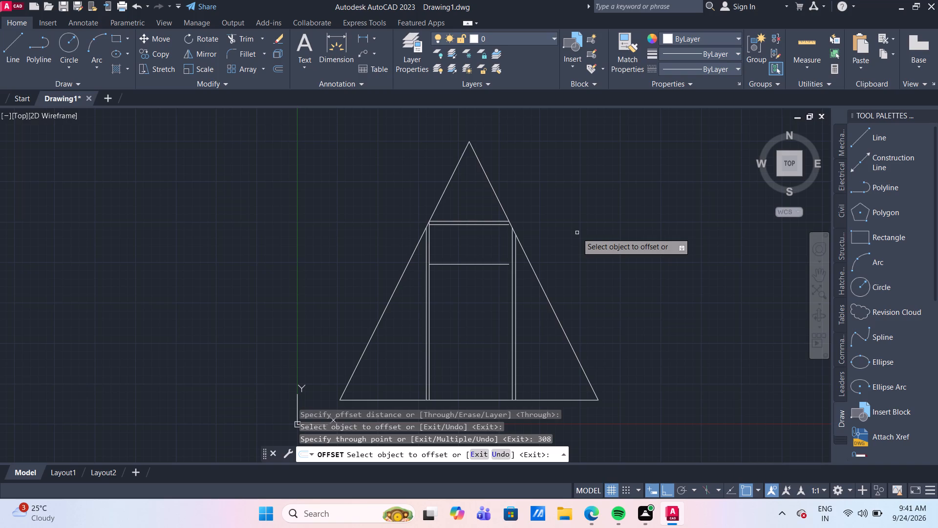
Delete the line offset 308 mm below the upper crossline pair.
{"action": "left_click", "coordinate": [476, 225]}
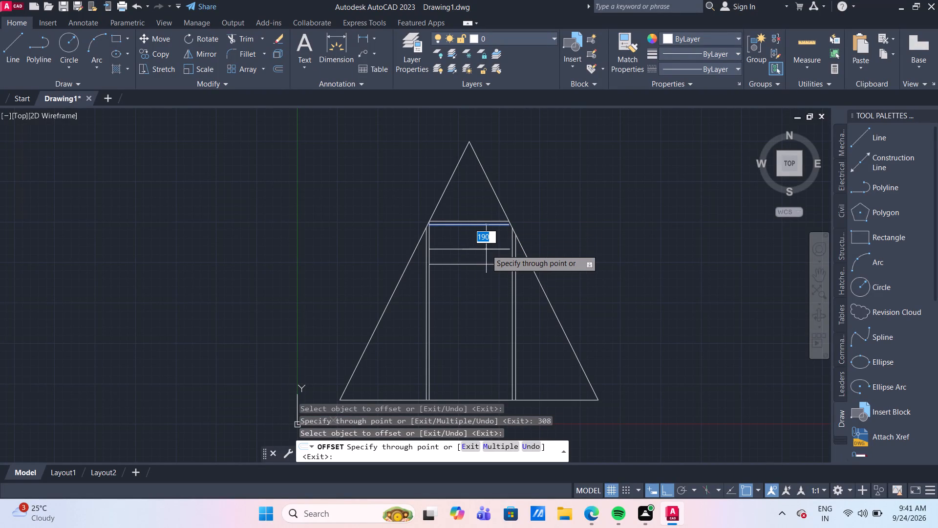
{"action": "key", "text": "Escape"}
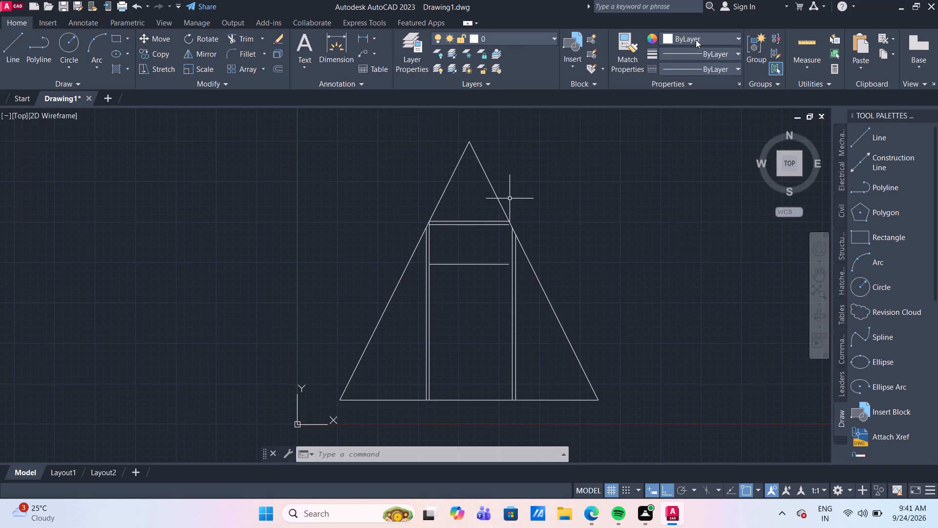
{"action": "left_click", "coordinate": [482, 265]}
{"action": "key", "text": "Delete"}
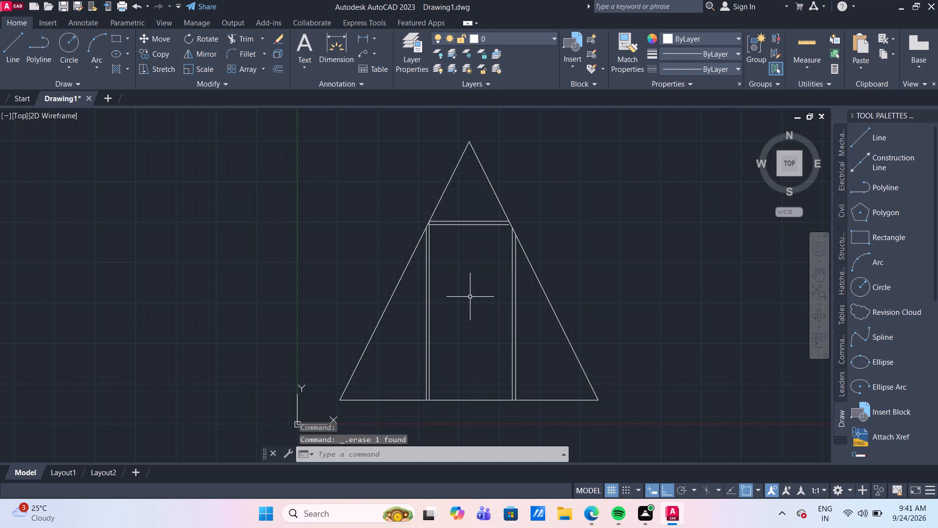
Use Quick Measure to check the dimensions of the opening between the inner vertical lines.
{"action": "left_click", "coordinate": [814, 53]}
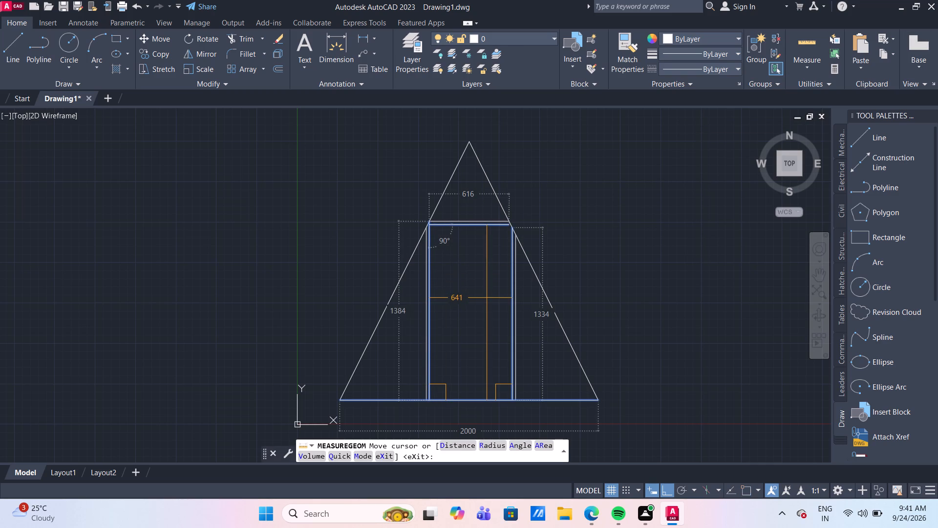
{"action": "scroll", "coordinate": [486, 297], "scroll_direction": "up", "scroll_amount": 1}
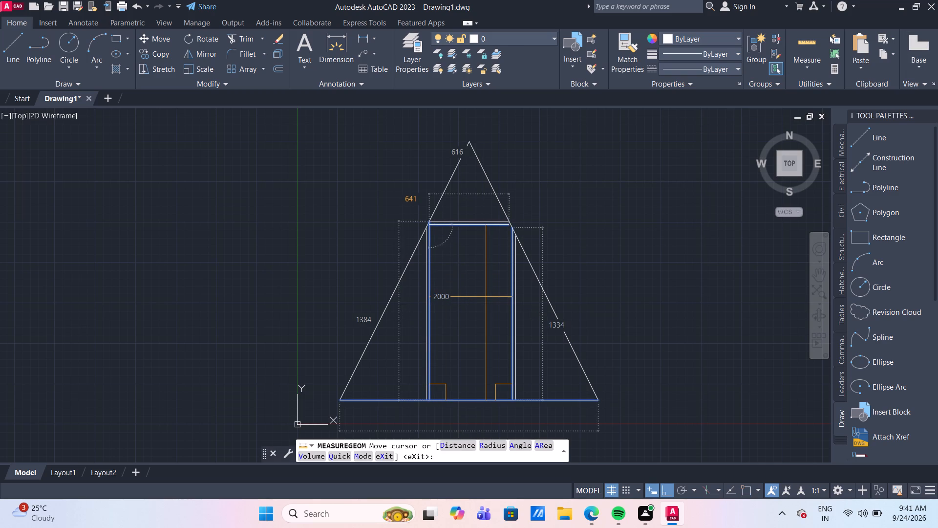
{"action": "scroll", "coordinate": [486, 297], "scroll_direction": "down", "scroll_amount": 1}
{"action": "middle_click_drag", "start_coordinate": [475, 296], "coordinate": [477, 284]}
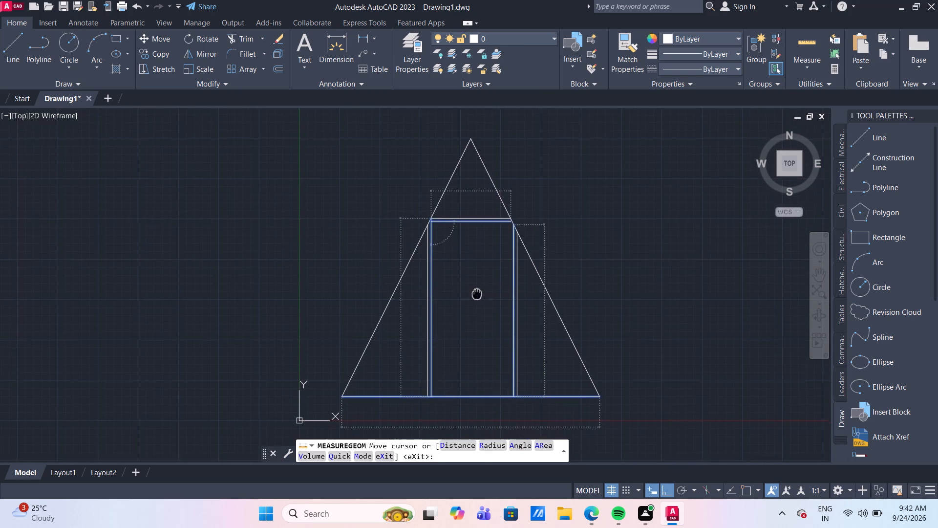
{"action": "middle_click_drag", "start_coordinate": [477, 284], "coordinate": [477, 258]}
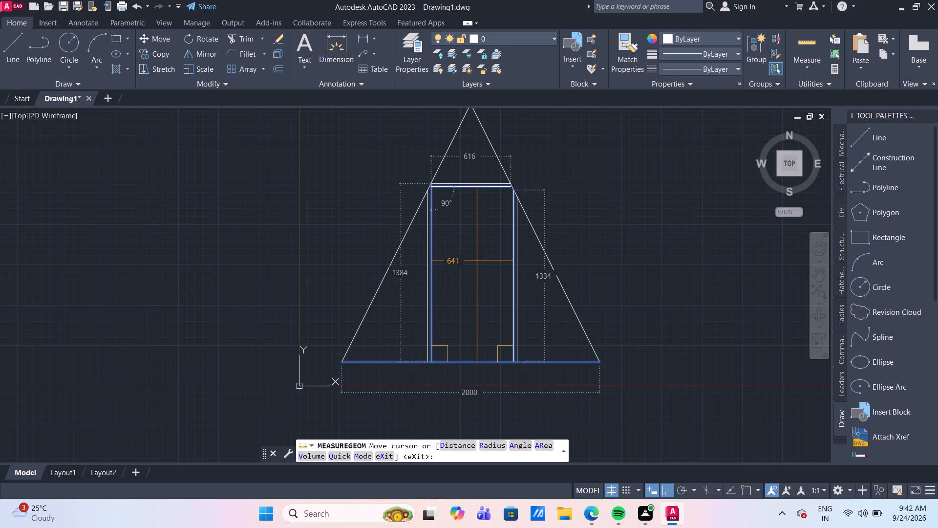
{"action": "key", "text": "Escape"}
Offset the lower line of the upper crossline pair 650 mm downward.
{"action": "key", "text": "o"}
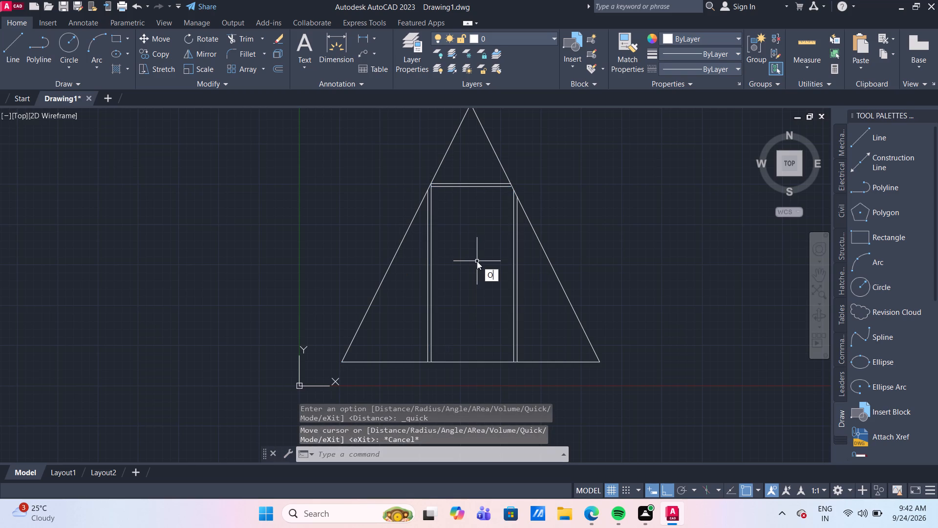
{"action": "key", "text": "Return"}
{"action": "key", "text": "Return"}
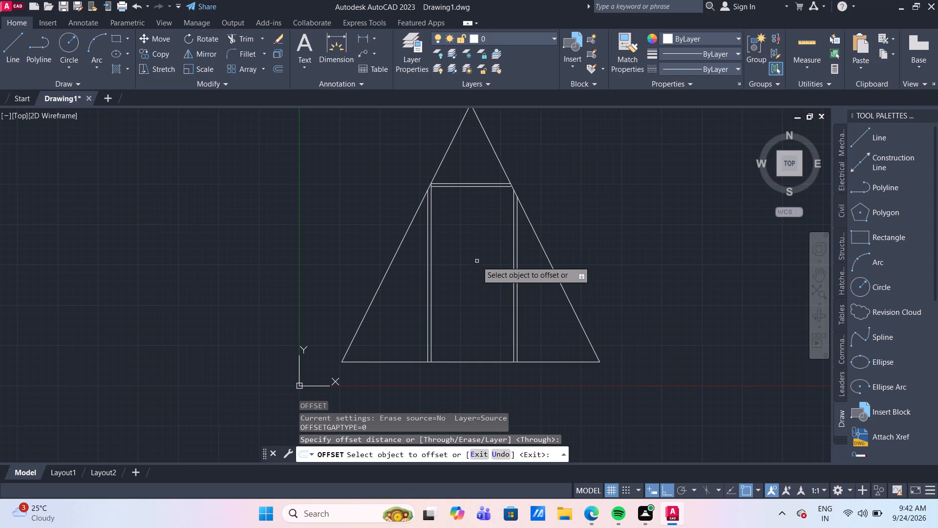
{"action": "left_click", "coordinate": [484, 186]}
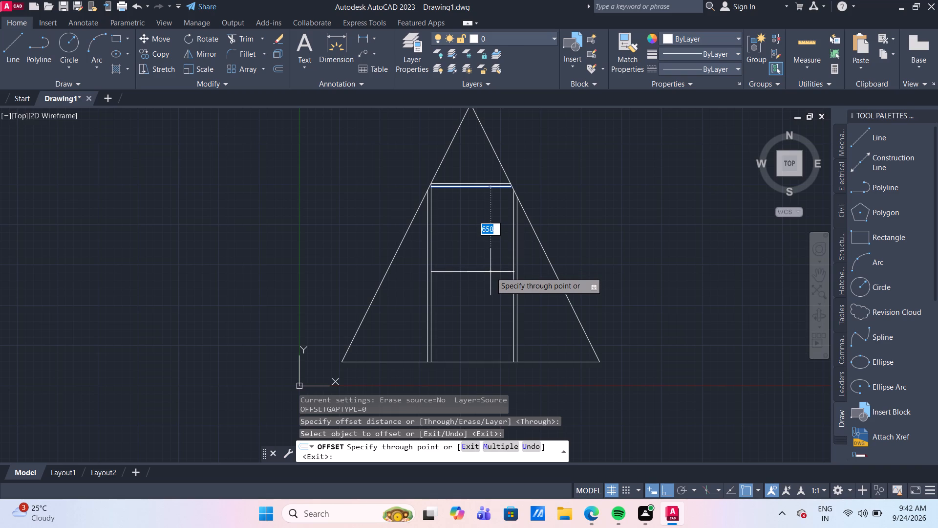
{"action": "type", "text": "650"}
{"action": "key", "text": "Return"}
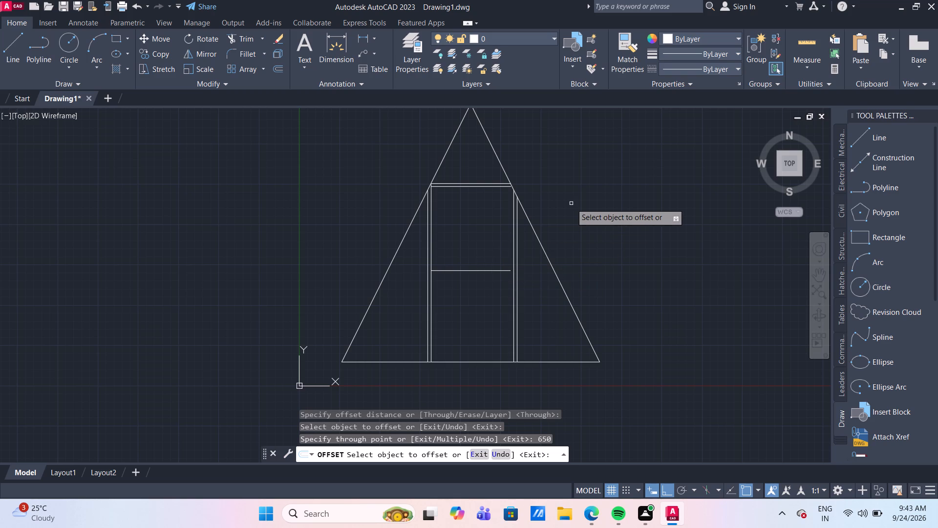
Check the vertical distance from the new middle crossline to the triangle's base with a trial dimension, without placing it.
{"action": "left_click", "coordinate": [798, 49]}
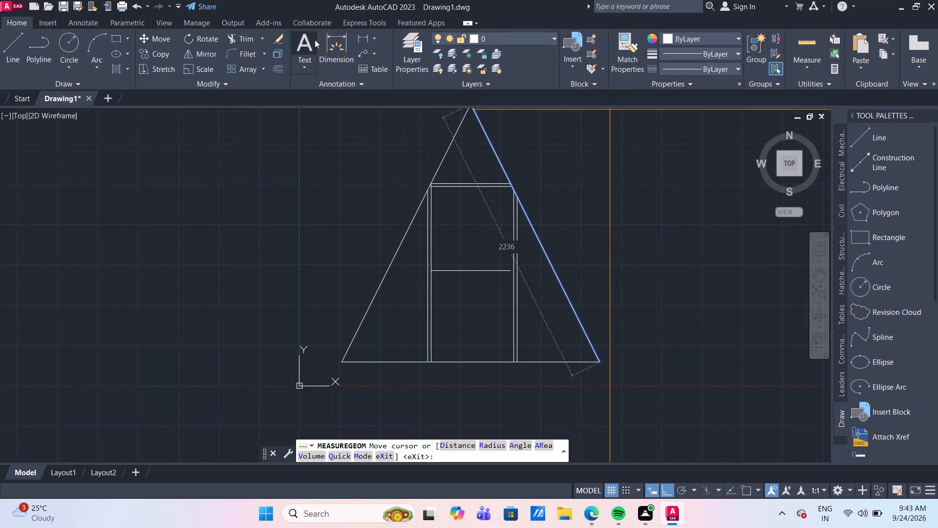
{"action": "left_click_drag", "start_coordinate": [329, 47], "coordinate": [333, 52]}
{"action": "scroll", "coordinate": [466, 272], "scroll_direction": "up", "scroll_amount": 1}
{"action": "middle_click_drag", "start_coordinate": [443, 306], "coordinate": [463, 233]}
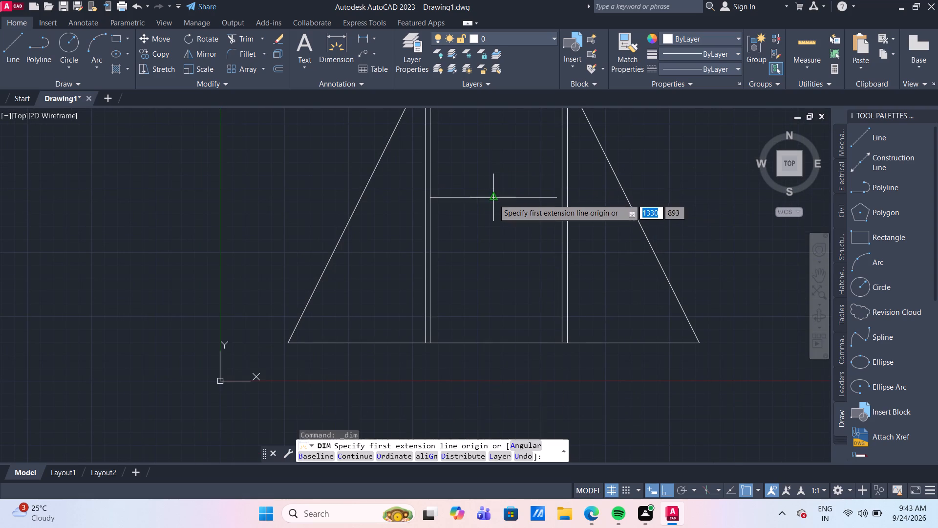
{"action": "left_click", "coordinate": [494, 198]}
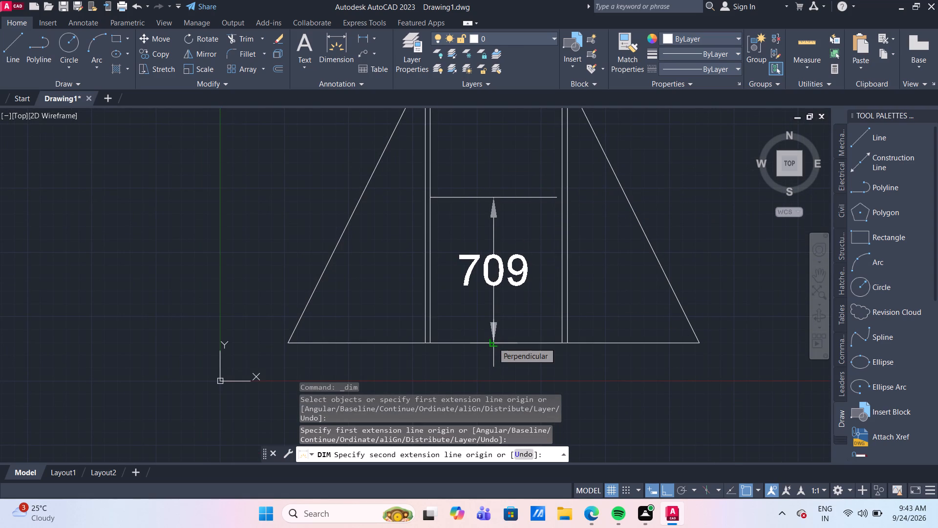
{"action": "key", "text": "Escape"}
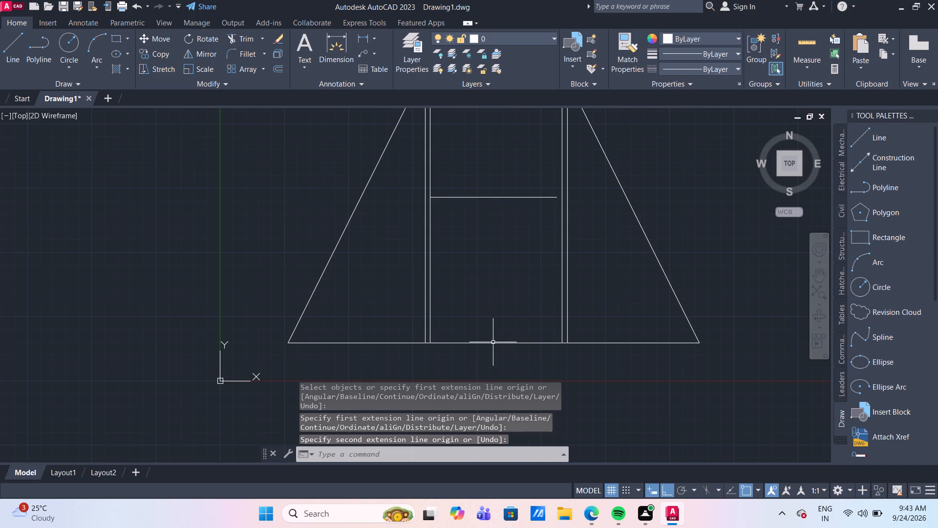
Offset the middle crossline 25 mm downward to form a second crossline pair.
{"action": "key", "text": "o"}
{"action": "key", "text": "Return"}
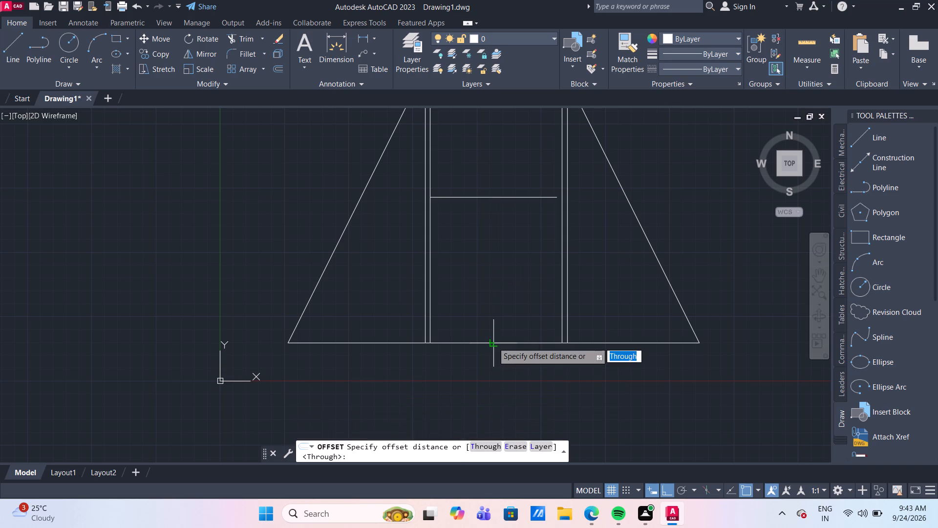
{"action": "key", "text": "Return"}
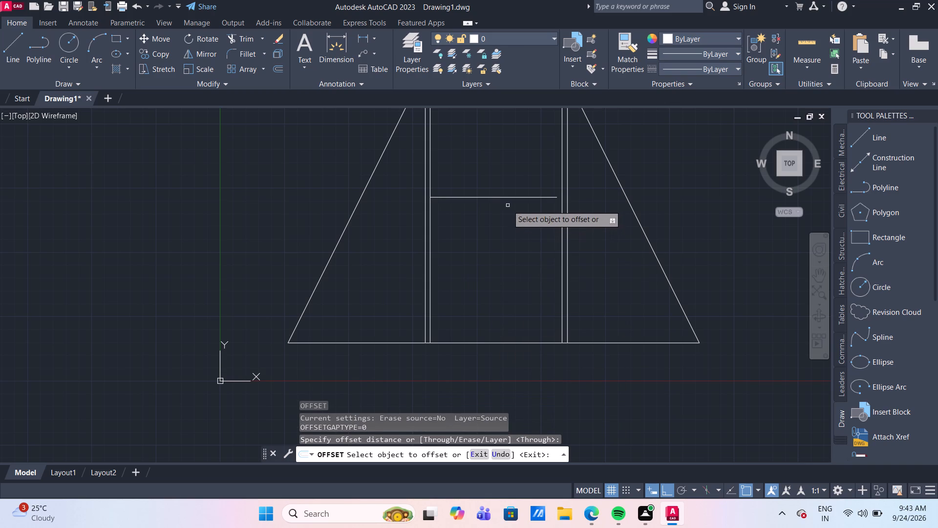
{"action": "left_click", "coordinate": [505, 198]}
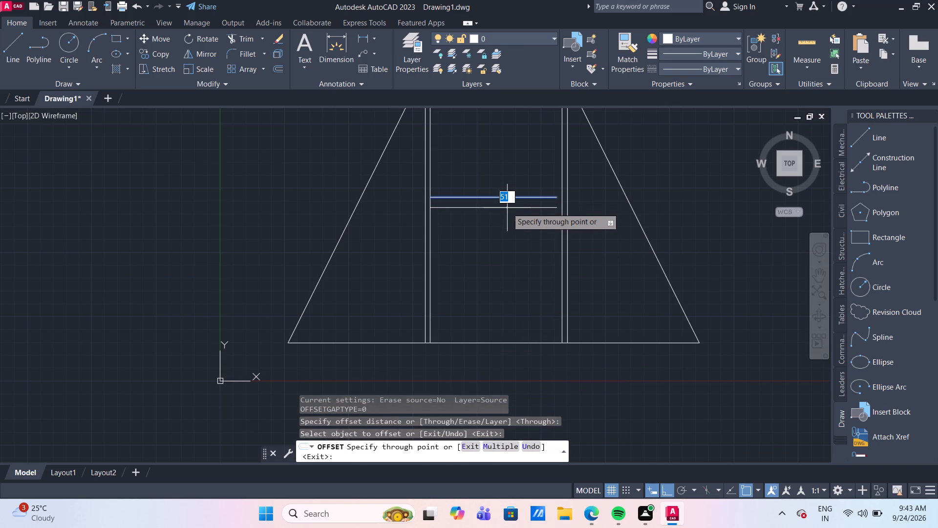
{"action": "type", "text": "25"}
{"action": "key", "text": "Return"}
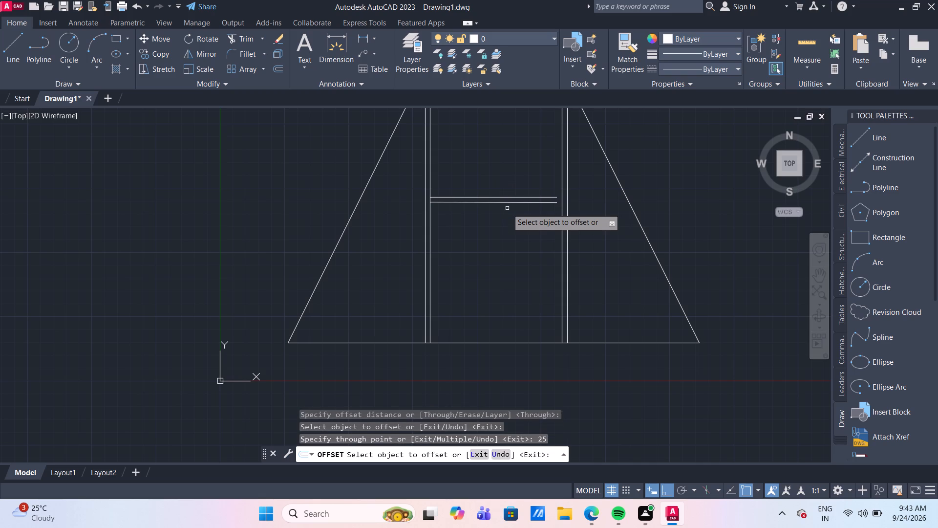
{"action": "scroll", "coordinate": [507, 208], "scroll_direction": "down", "scroll_amount": 3}
{"action": "scroll", "coordinate": [512, 165], "scroll_direction": "up", "scroll_amount": 4}
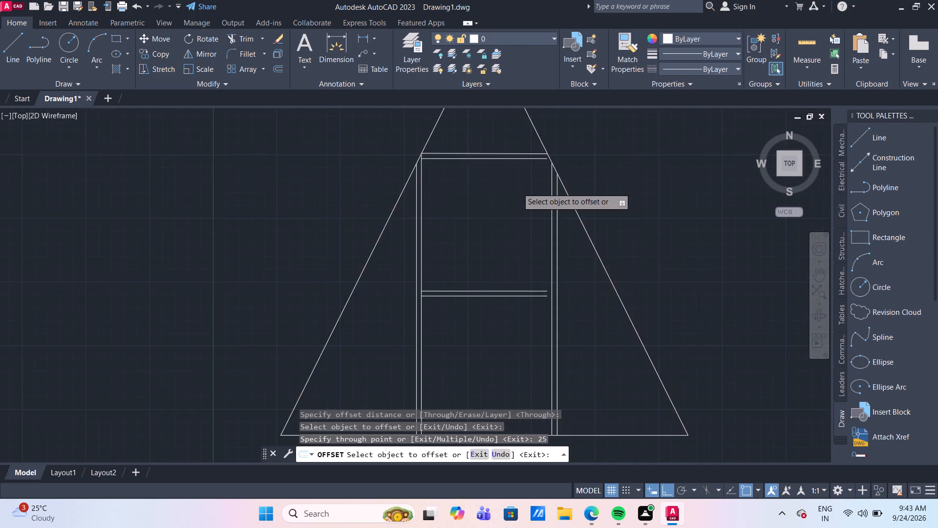
{"action": "key", "text": "Escape"}
Extend the lower line of the upper crossline pair to the triangle's right sloping side.
{"action": "type", "text": "TR"}
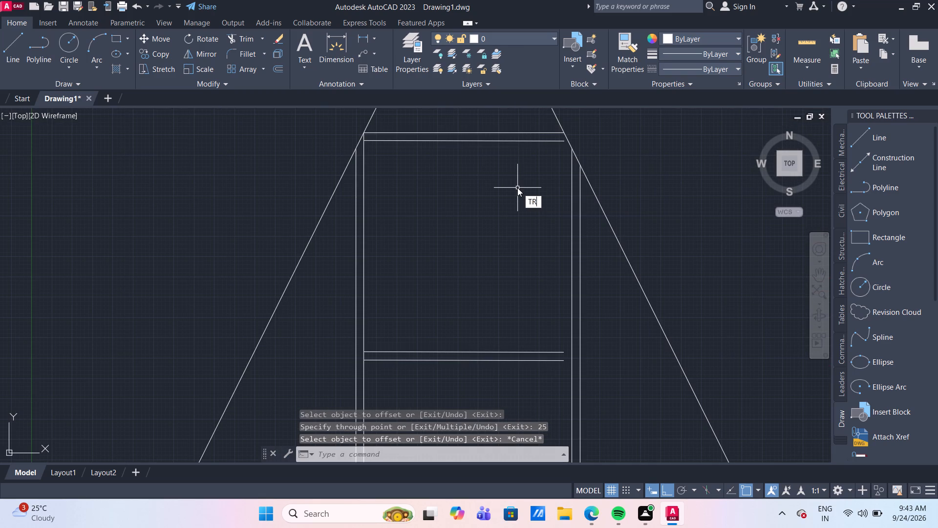
{"action": "key", "text": "Return"}
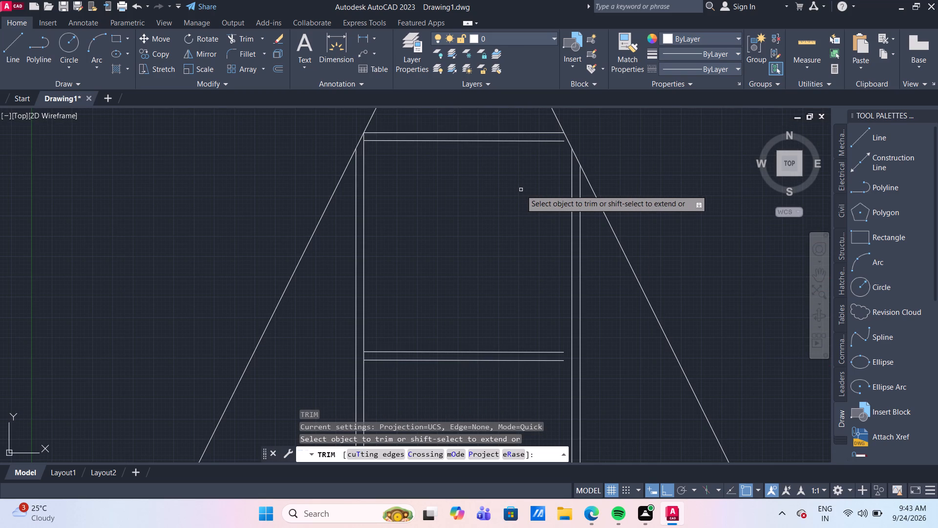
{"action": "left_click", "coordinate": [529, 141], "text": "shift"}
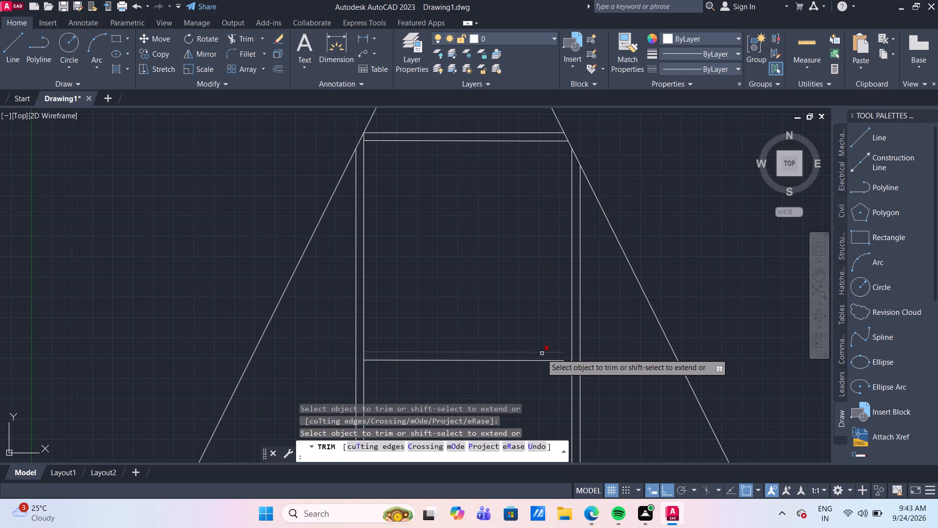
Extend both lines of the middle crossline pair past the vertical lines to the triangle's right and left sloping sides.
{"action": "left_click", "coordinate": [541, 353], "text": "shift"}
{"action": "left_click", "coordinate": [559, 352], "text": "shift"}
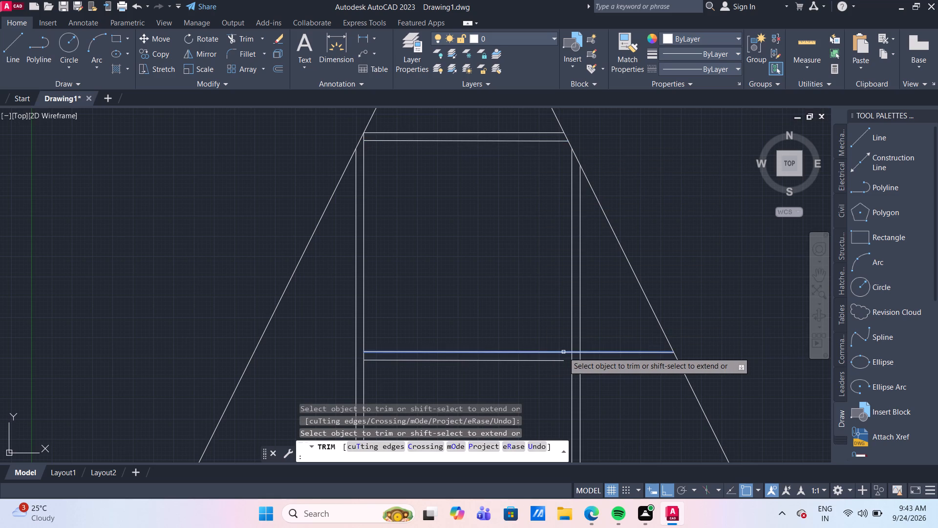
{"action": "left_click", "coordinate": [563, 352], "text": "shift"}
{"action": "left_click", "coordinate": [554, 362], "text": "shift"}
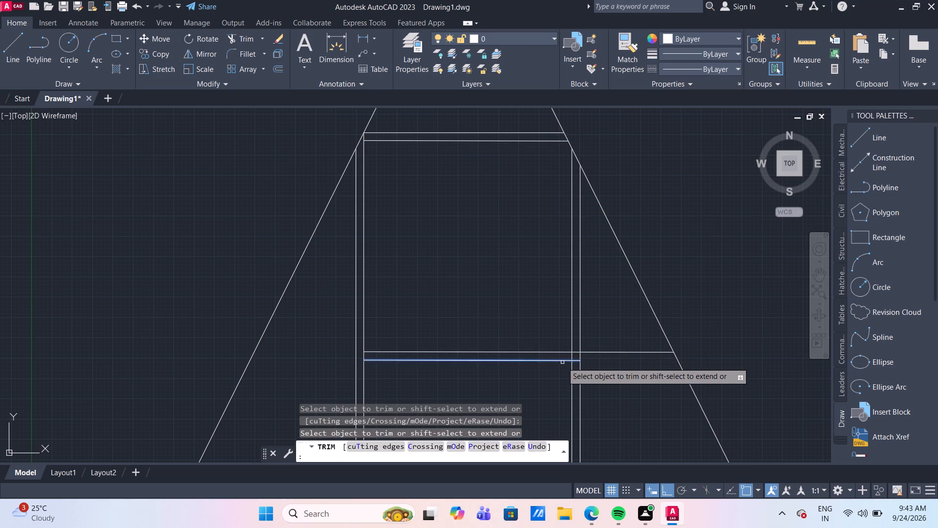
{"action": "left_click", "coordinate": [562, 362], "text": "shift"}
{"action": "left_click", "coordinate": [564, 362], "text": "shift"}
{"action": "left_click_drag", "start_coordinate": [403, 381], "coordinate": [401, 374], "text": "shift"}
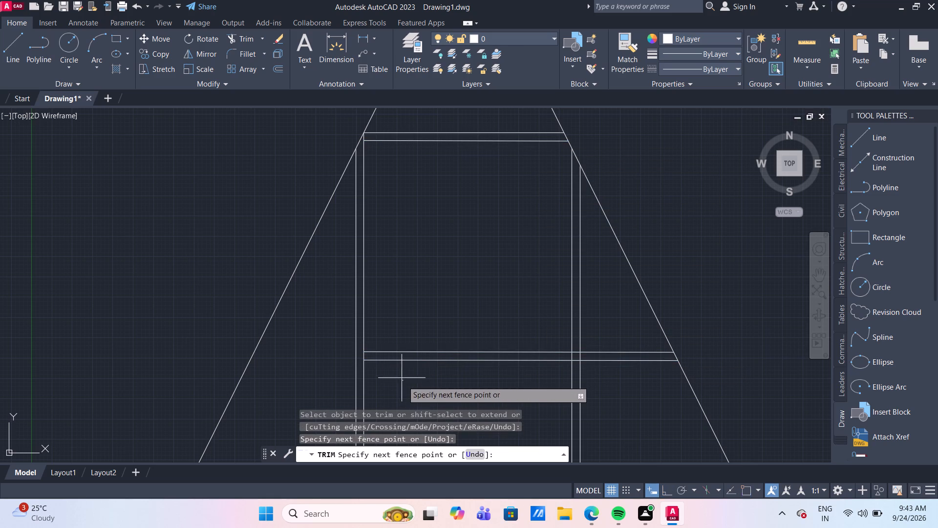
{"action": "left_click_drag", "start_coordinate": [401, 374], "coordinate": [395, 330], "text": "shift"}
{"action": "left_click_drag", "start_coordinate": [390, 380], "coordinate": [383, 330], "text": "shift"}
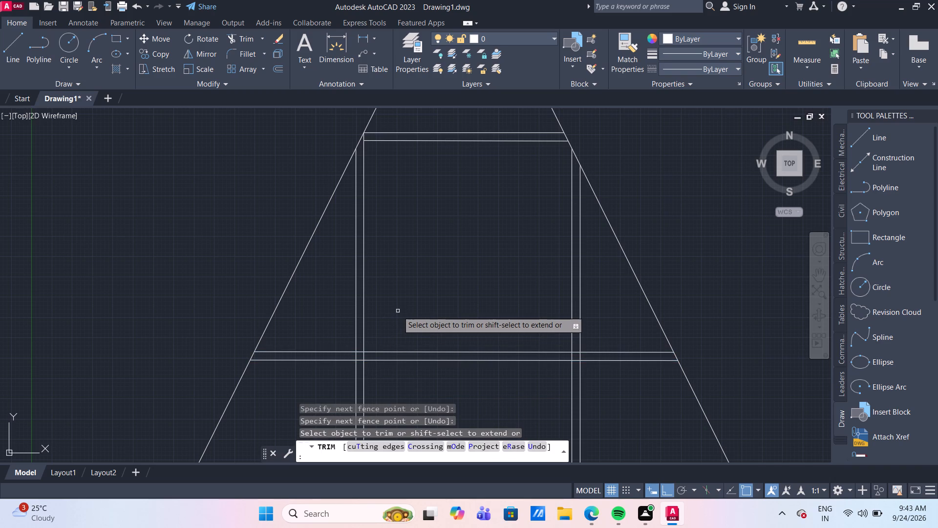
Trim the overlapping segments where the middle crossline pair crosses the left vertical pair, leaving an open junction.
{"action": "middle_click_drag", "start_coordinate": [399, 312], "coordinate": [404, 194]}
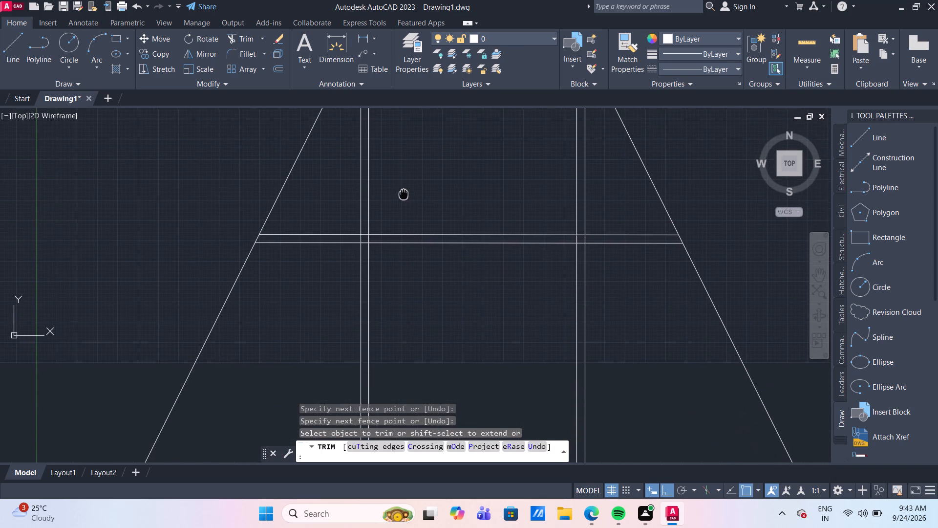
{"action": "middle_click_drag", "start_coordinate": [404, 194], "coordinate": [404, 190]}
{"action": "scroll", "coordinate": [362, 237], "scroll_direction": "up", "scroll_amount": 3}
{"action": "left_click", "coordinate": [333, 224]}
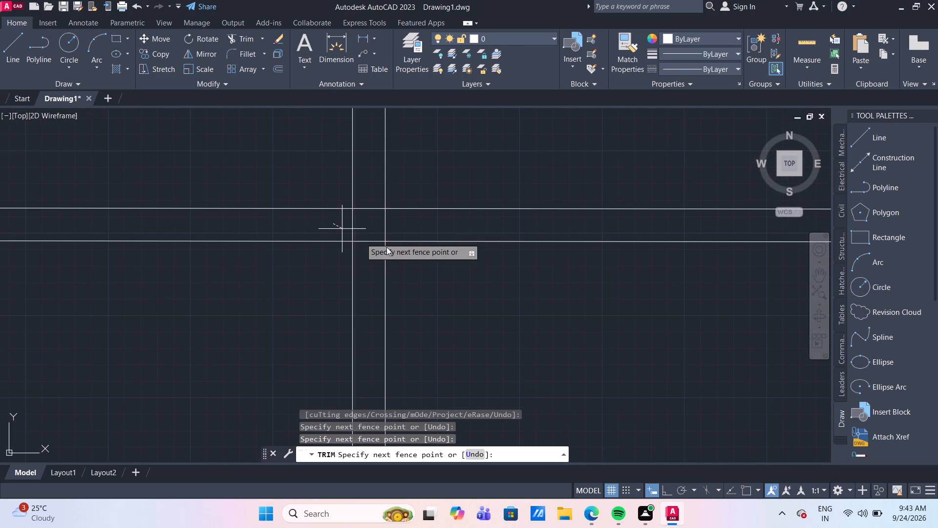
{"action": "left_click", "coordinate": [445, 227]}
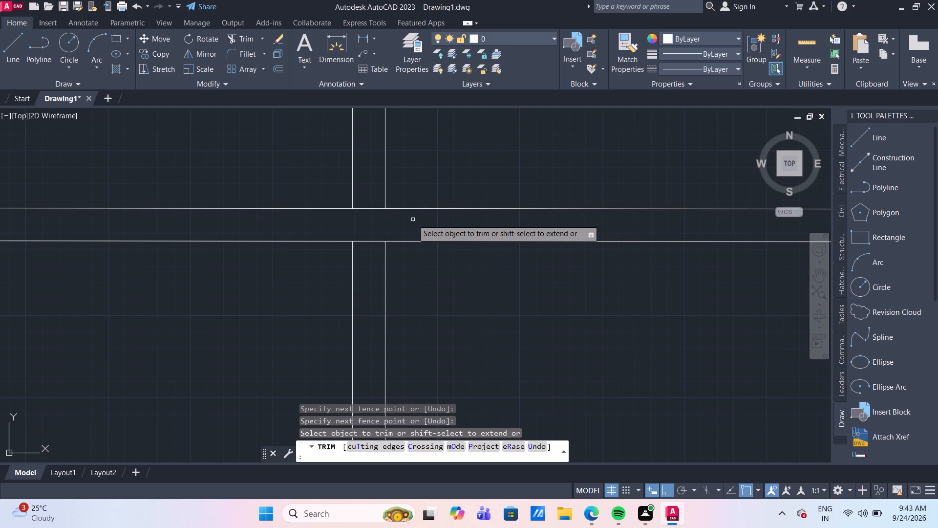
{"action": "left_click", "coordinate": [369, 194]}
{"action": "left_click", "coordinate": [371, 260]}
Trim the overlapping segments where the middle crossline pair crosses the right vertical pair, leaving an open junction.
{"action": "scroll", "coordinate": [388, 286], "scroll_direction": "down", "scroll_amount": 2}
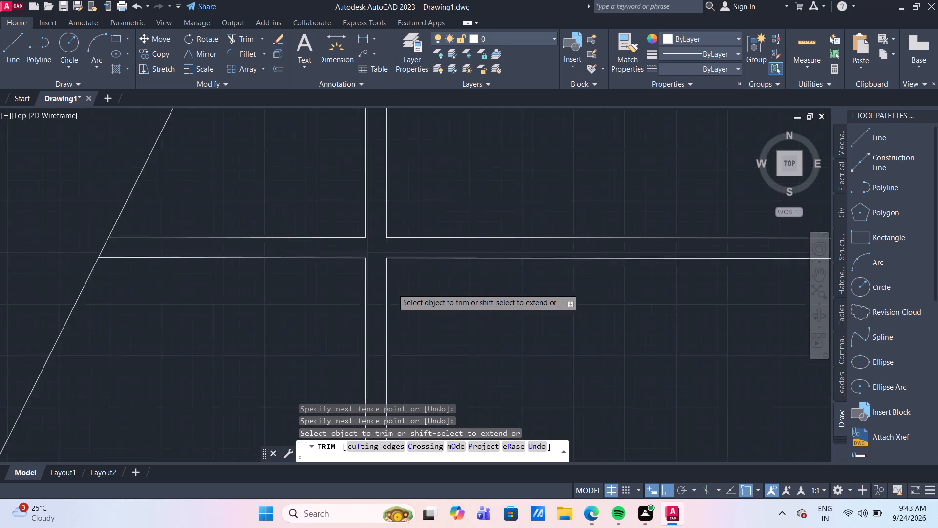
{"action": "scroll", "coordinate": [441, 313], "scroll_direction": "down", "scroll_amount": 2}
{"action": "middle_click_drag", "start_coordinate": [508, 330], "coordinate": [443, 317]}
{"action": "scroll", "coordinate": [478, 283], "scroll_direction": "up", "scroll_amount": 3}
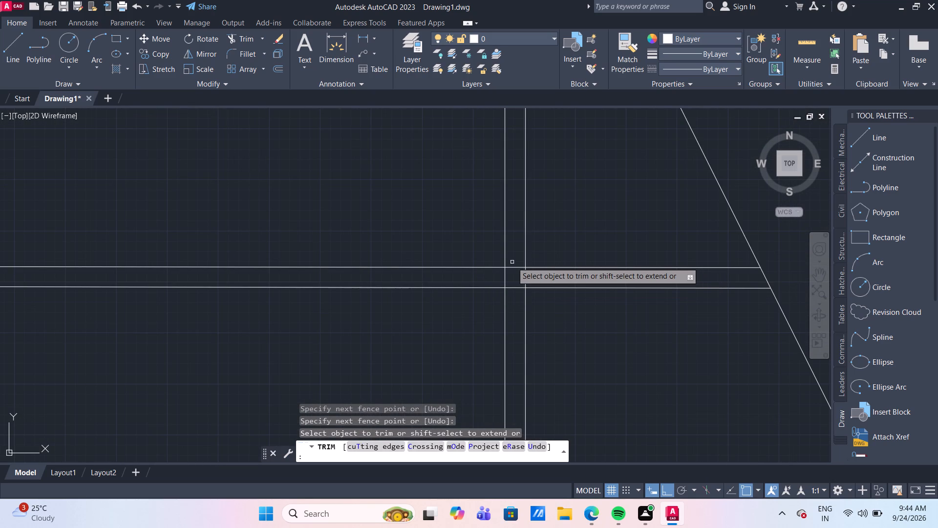
{"action": "left_click", "coordinate": [512, 262]}
{"action": "left_click", "coordinate": [515, 323]}
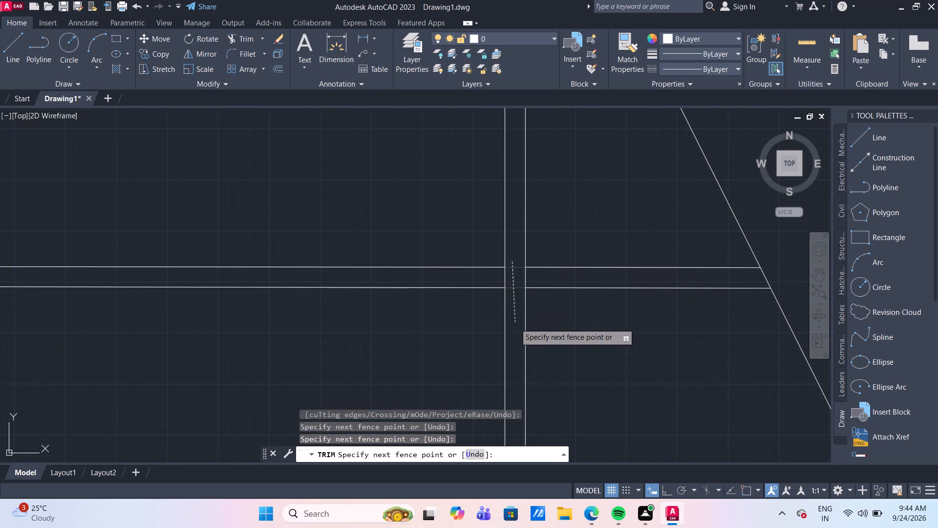
{"action": "left_click", "coordinate": [494, 278]}
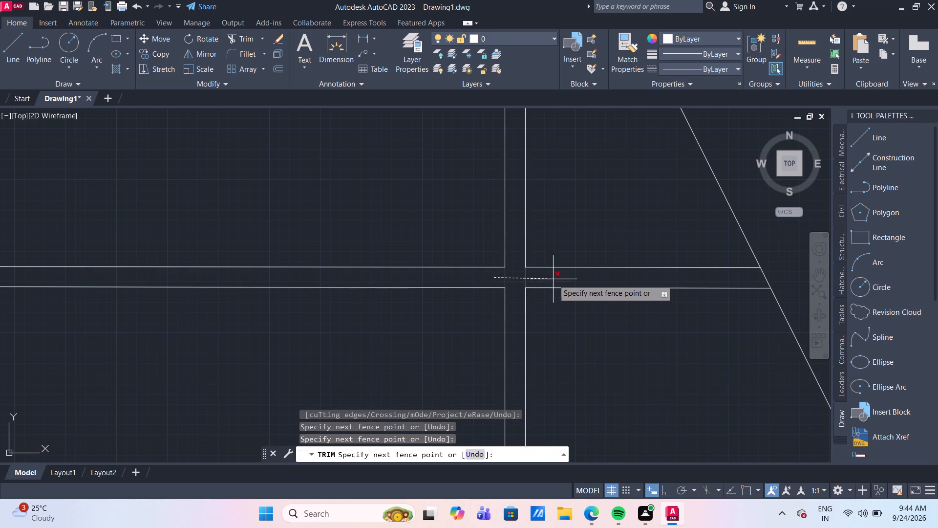
{"action": "left_click", "coordinate": [553, 279]}
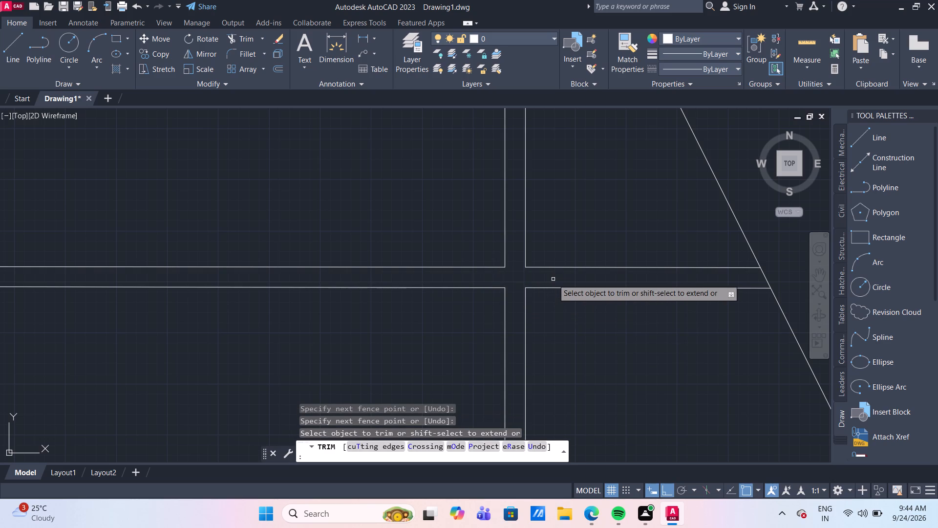
Trim the short vertical stub between the two upper crosslines at their left end, and finish trimming.
{"action": "scroll", "coordinate": [531, 257], "scroll_direction": "down", "scroll_amount": 3}
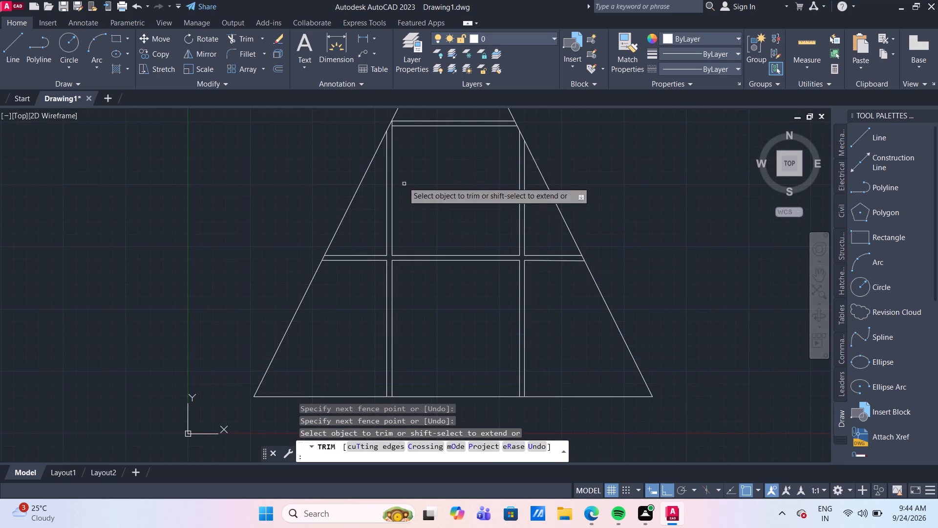
{"action": "middle_click_drag", "start_coordinate": [449, 140], "coordinate": [403, 264]}
{"action": "scroll", "coordinate": [345, 237], "scroll_direction": "up", "scroll_amount": 4}
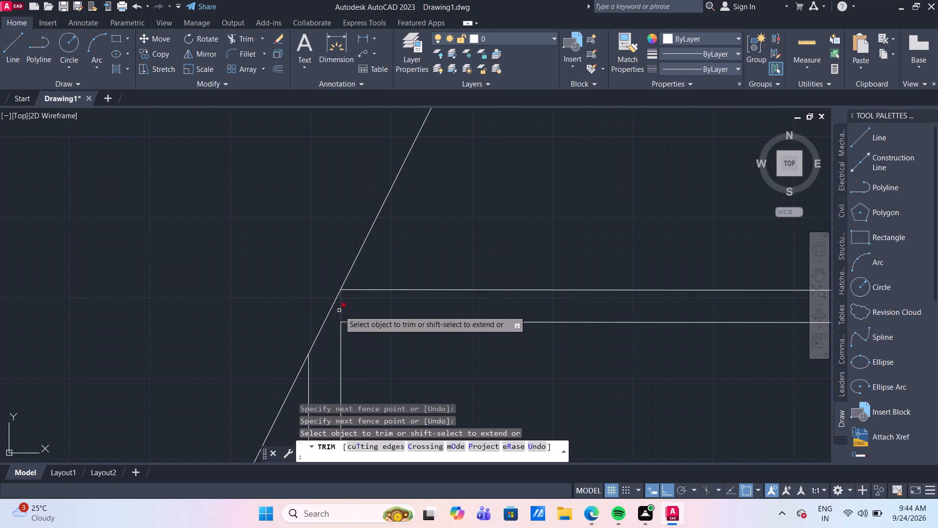
{"action": "left_click", "coordinate": [341, 308]}
{"action": "scroll", "coordinate": [423, 350], "scroll_direction": "down", "scroll_amount": 4}
{"action": "middle_click_drag", "start_coordinate": [498, 358], "coordinate": [473, 310]}
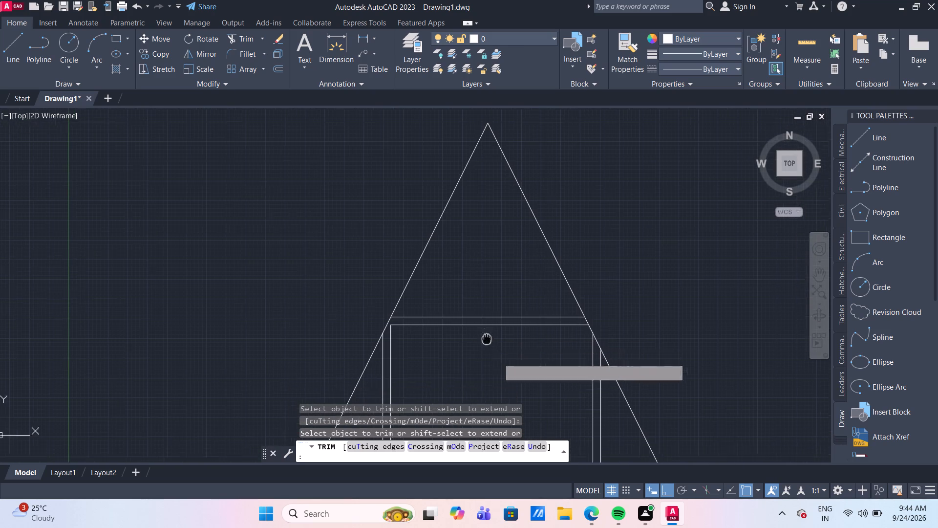
{"action": "middle_click_drag", "start_coordinate": [473, 310], "coordinate": [437, 226]}
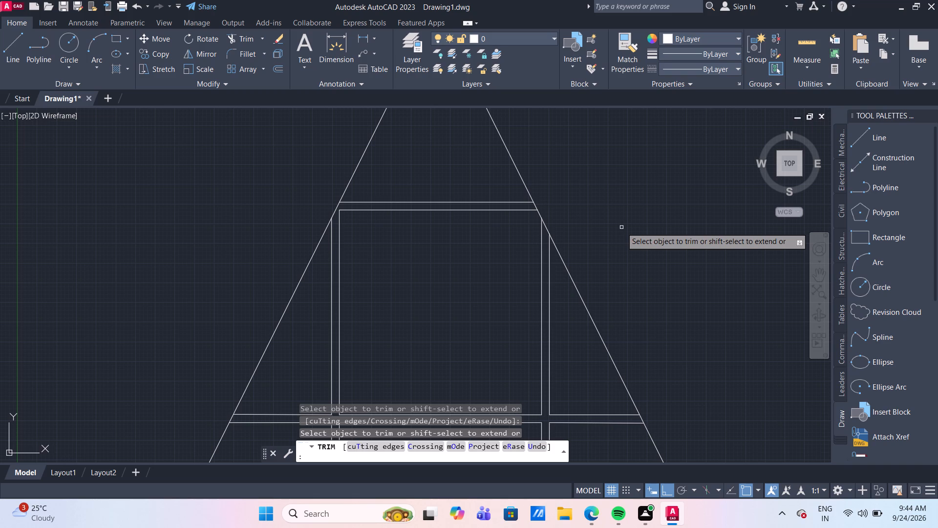
{"action": "key", "text": "Escape"}
Offset the triangle's left sloping side 50 mm outward.
{"action": "scroll", "coordinate": [621, 227], "scroll_direction": "down", "scroll_amount": 3}
{"action": "scroll", "coordinate": [539, 310], "scroll_direction": "up", "scroll_amount": 1}
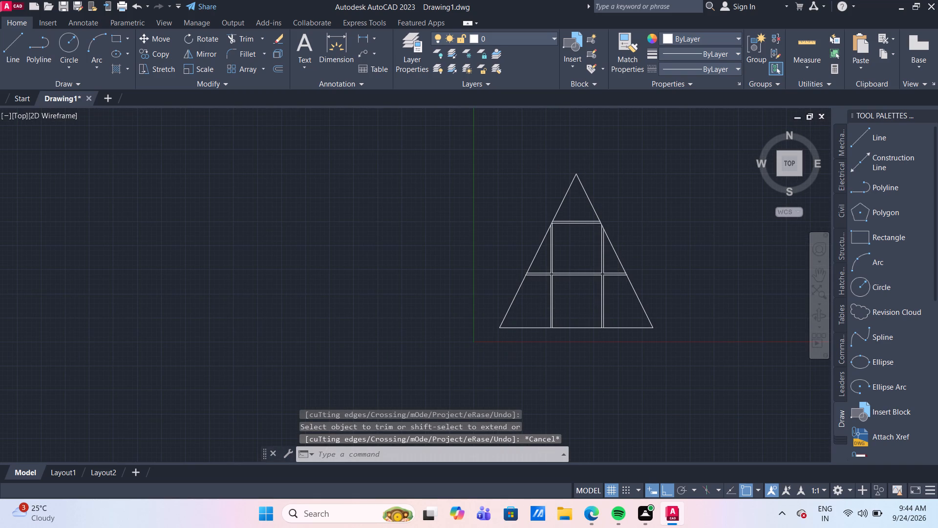
{"action": "middle_click_drag", "start_coordinate": [539, 310], "coordinate": [533, 318]}
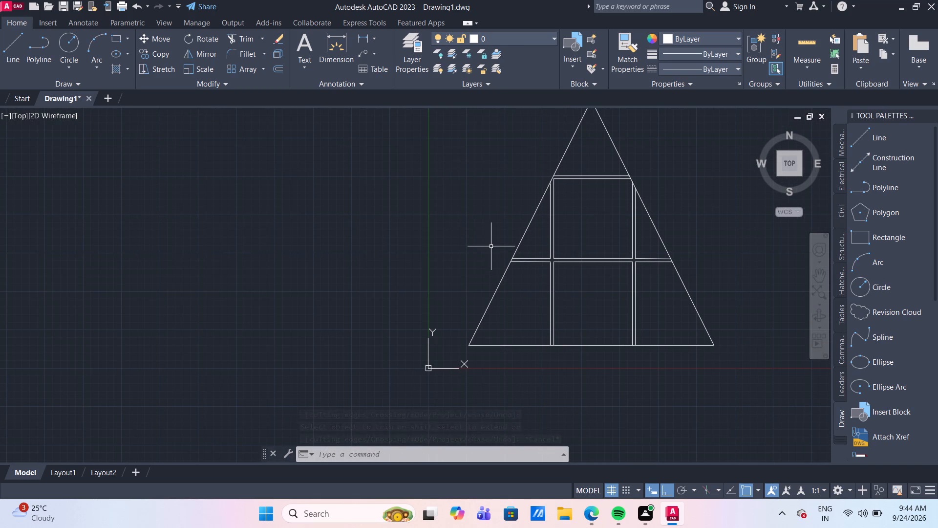
{"action": "key", "text": "o"}
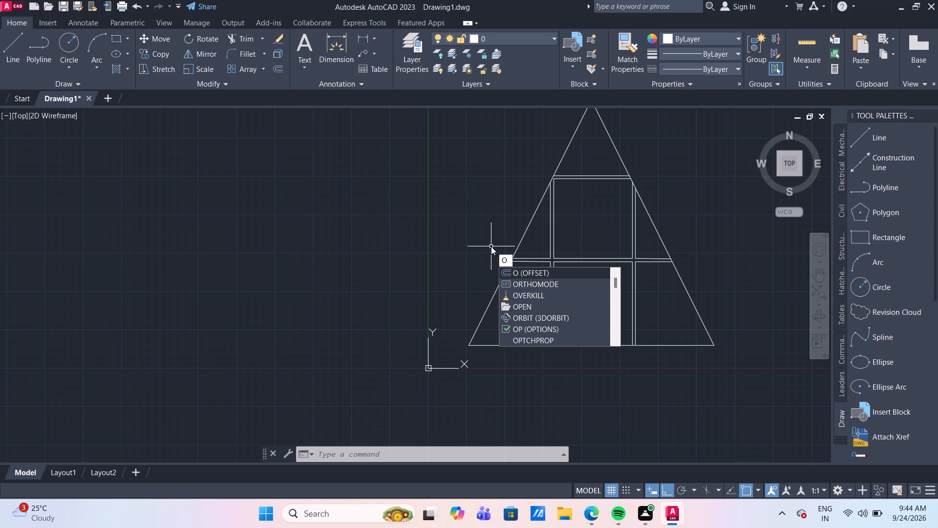
{"action": "key", "text": "Return"}
{"action": "key", "text": "Return"}
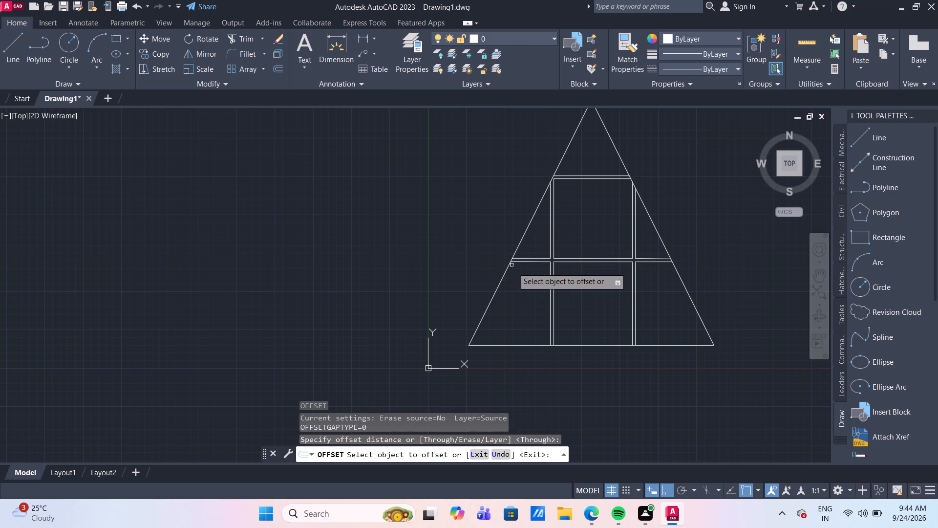
{"action": "middle_click_drag", "start_coordinate": [522, 284], "coordinate": [492, 318]}
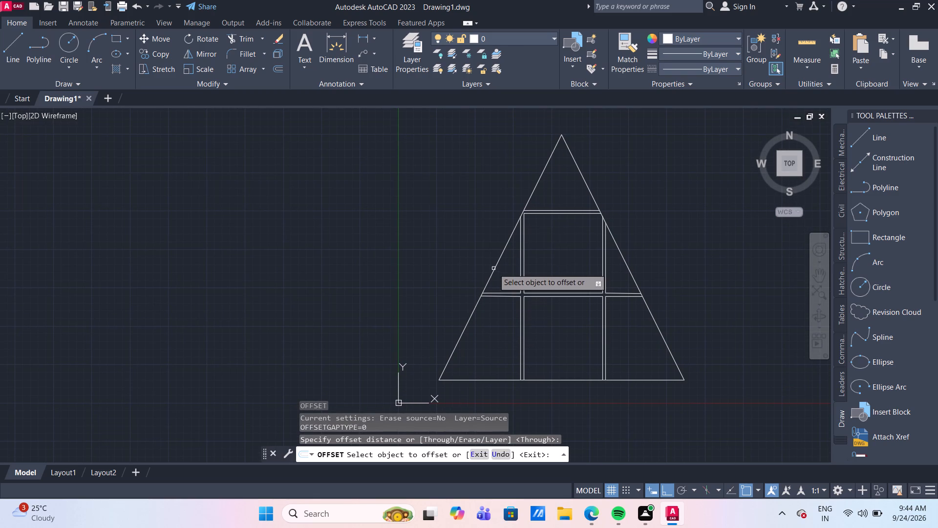
{"action": "left_click", "coordinate": [494, 269]}
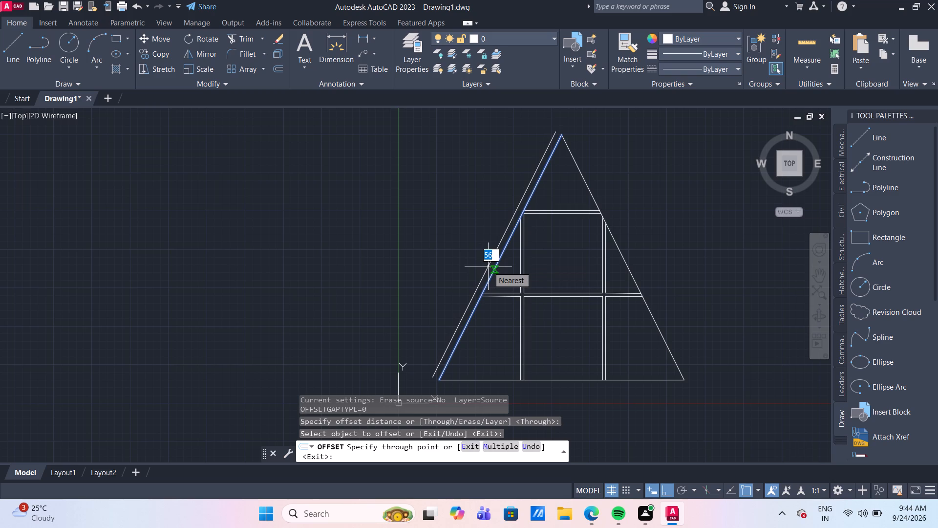
{"action": "type", "text": "50"}
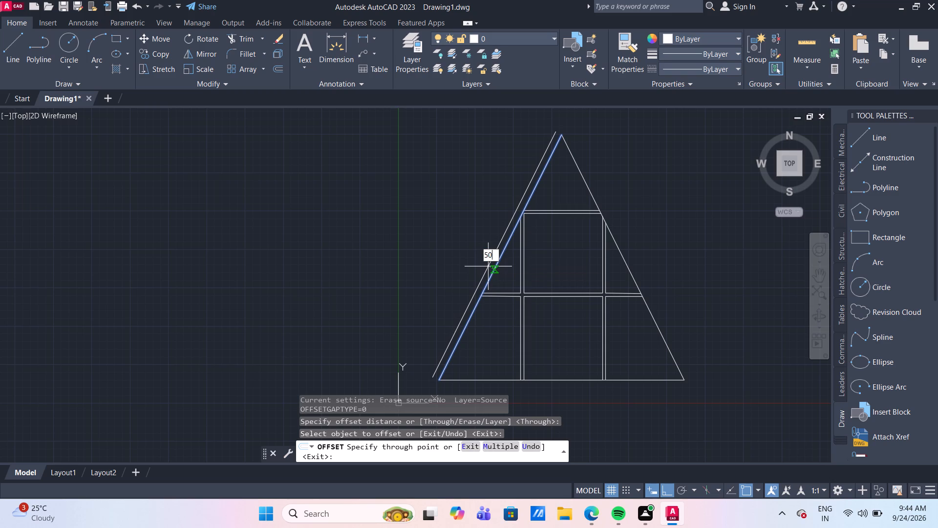
{"action": "key", "text": "Return"}
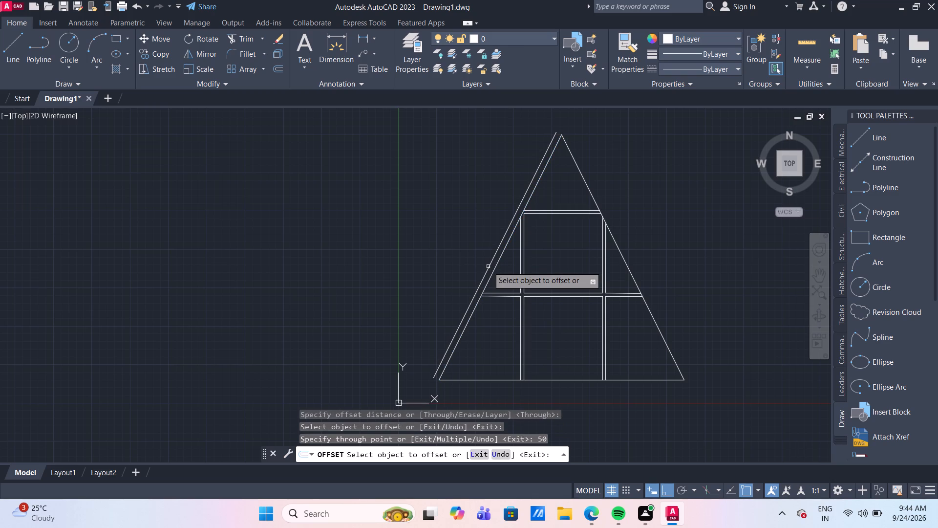
Offset the new outer sloping line another 100 mm outward, and offset the resulting line 25 mm further outward.
{"action": "left_click", "coordinate": [488, 266]}
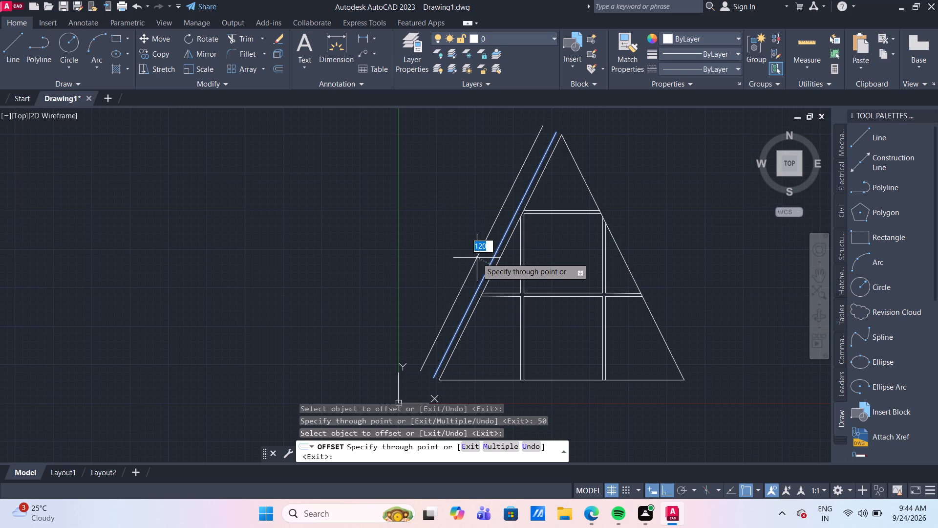
{"action": "type", "text": "100"}
{"action": "key", "text": "Return"}
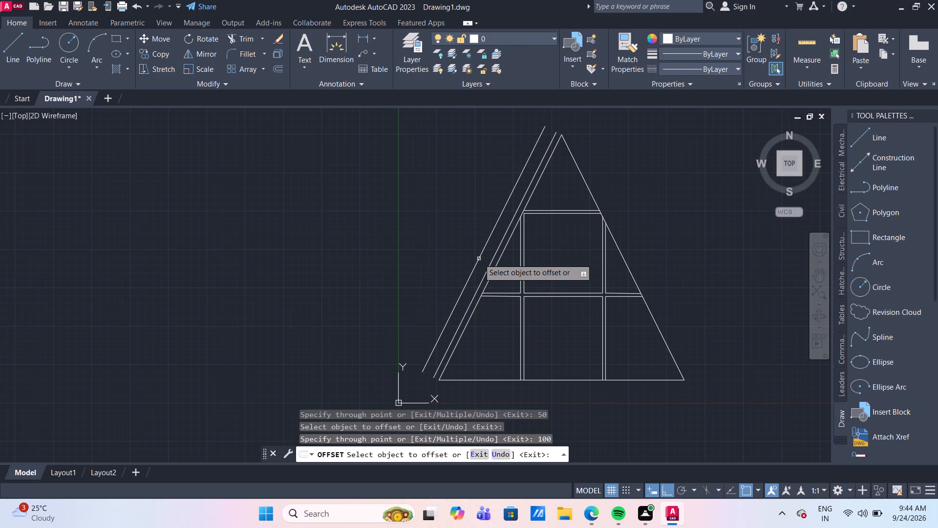
{"action": "left_click", "coordinate": [479, 259]}
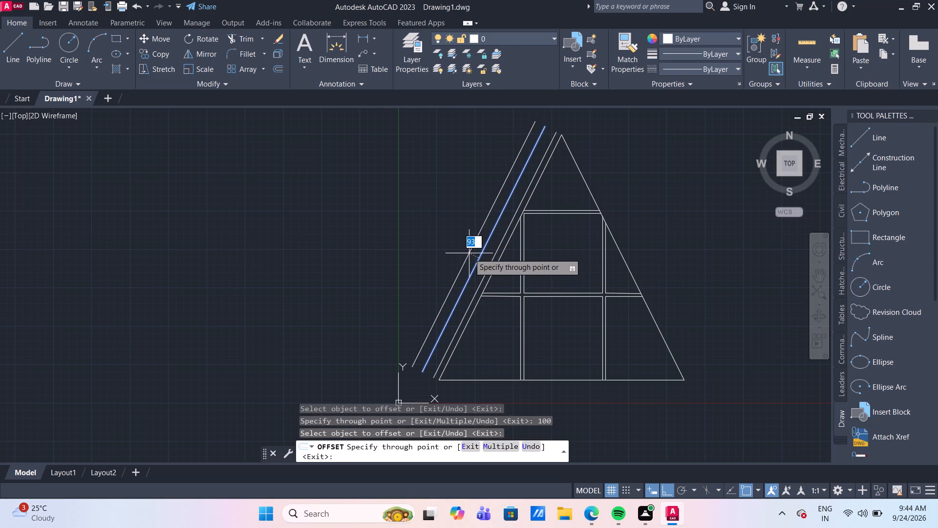
{"action": "type", "text": "25"}
{"action": "key", "text": "Return"}
{"action": "key", "text": "Return"}
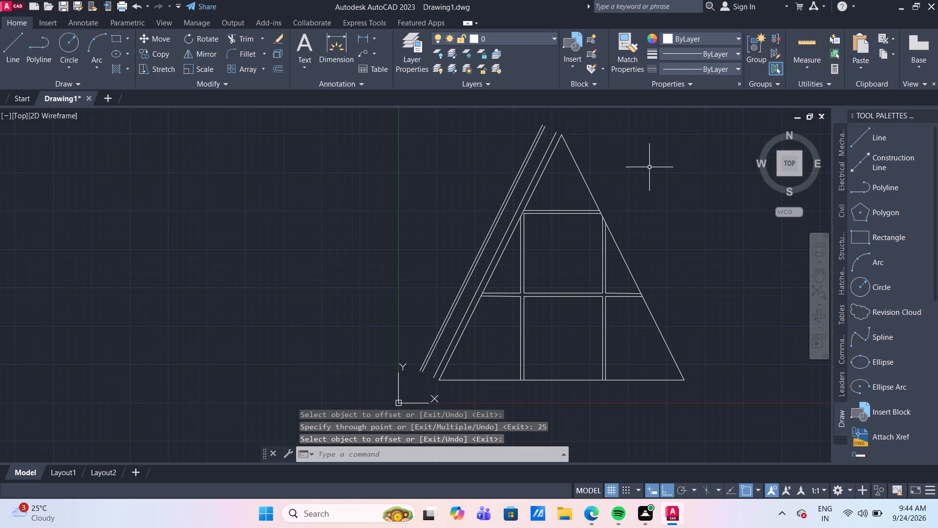
Offset the triangle's base line 50 mm downward.
{"action": "scroll", "coordinate": [597, 247], "scroll_direction": "down", "scroll_amount": 2}
{"action": "scroll", "coordinate": [538, 357], "scroll_direction": "up", "scroll_amount": 2}
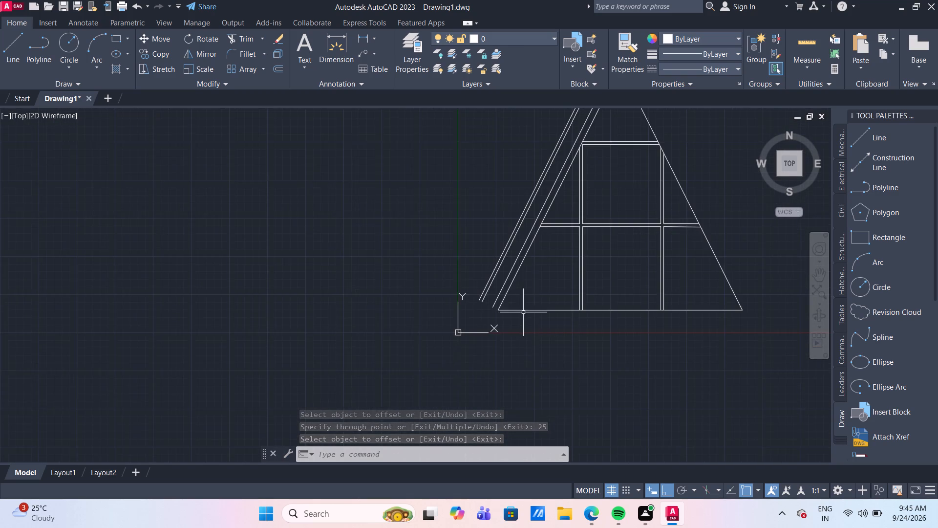
{"action": "scroll", "coordinate": [520, 311], "scroll_direction": "up", "scroll_amount": 2}
{"action": "middle_click_drag", "start_coordinate": [498, 360], "coordinate": [523, 304]}
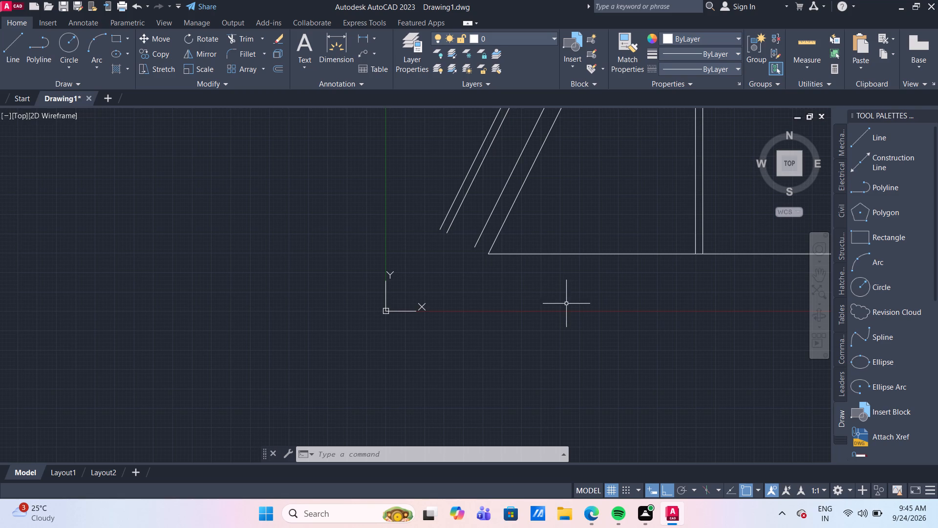
{"action": "middle_click_drag", "start_coordinate": [632, 303], "coordinate": [512, 271]}
{"action": "scroll", "coordinate": [507, 270], "scroll_direction": "down", "scroll_amount": 2}
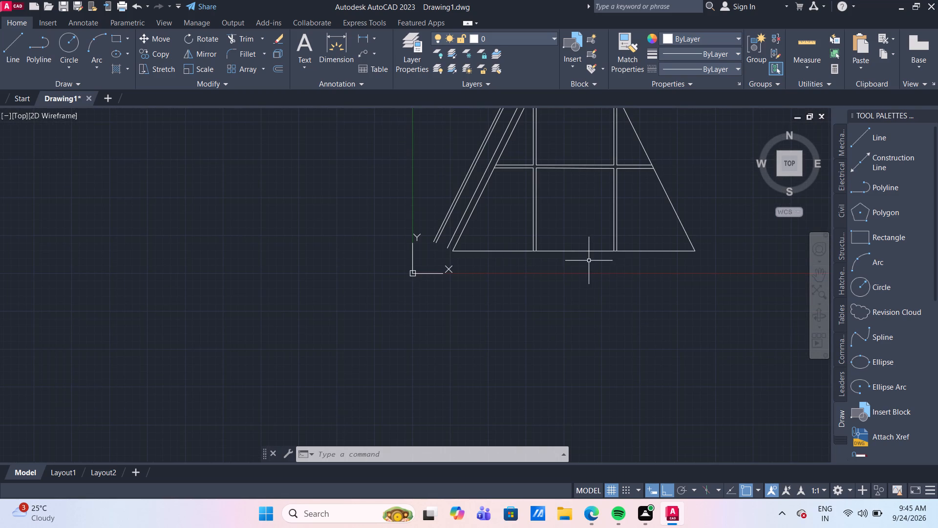
{"action": "key", "text": "o"}
{"action": "key", "text": "Return"}
{"action": "key", "text": "Return"}
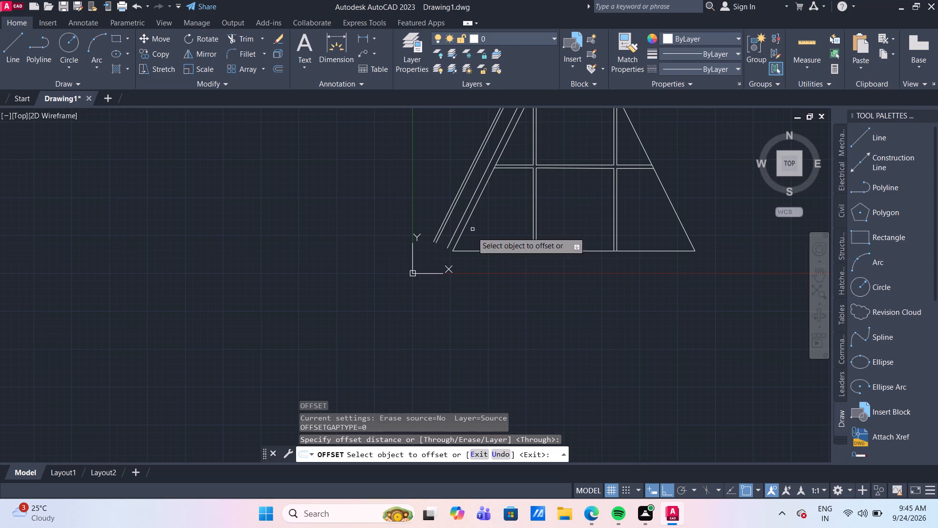
{"action": "left_click", "coordinate": [561, 250]}
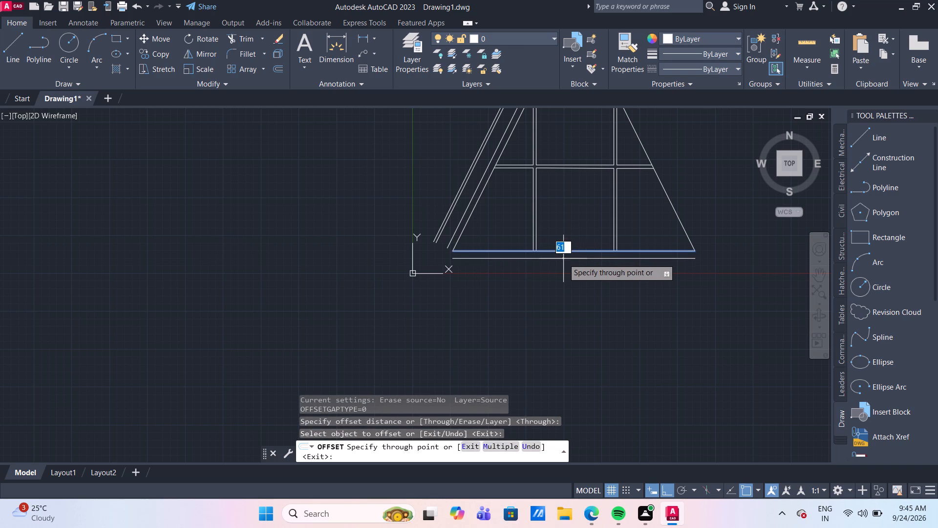
{"action": "type", "text": "50"}
{"action": "key", "text": "Return"}
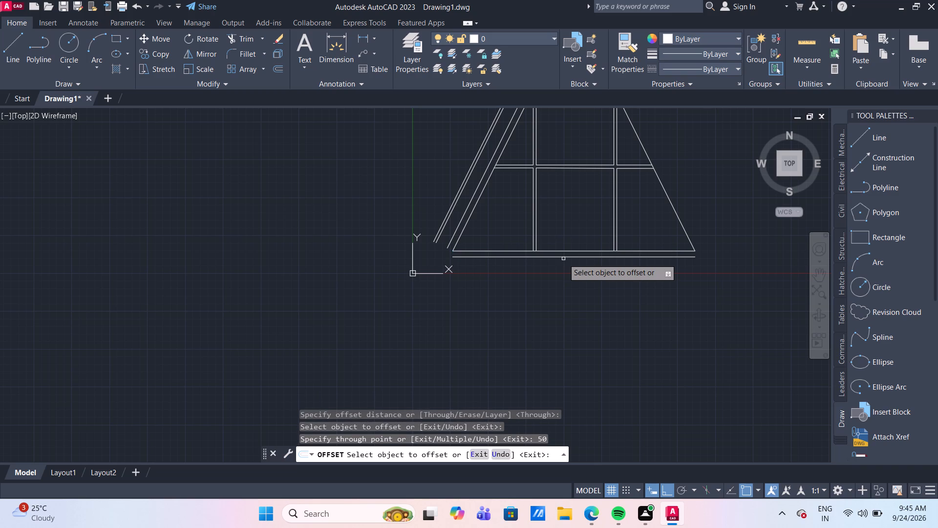
Offset the new line below the base another 75 mm downward.
{"action": "left_click", "coordinate": [562, 257]}
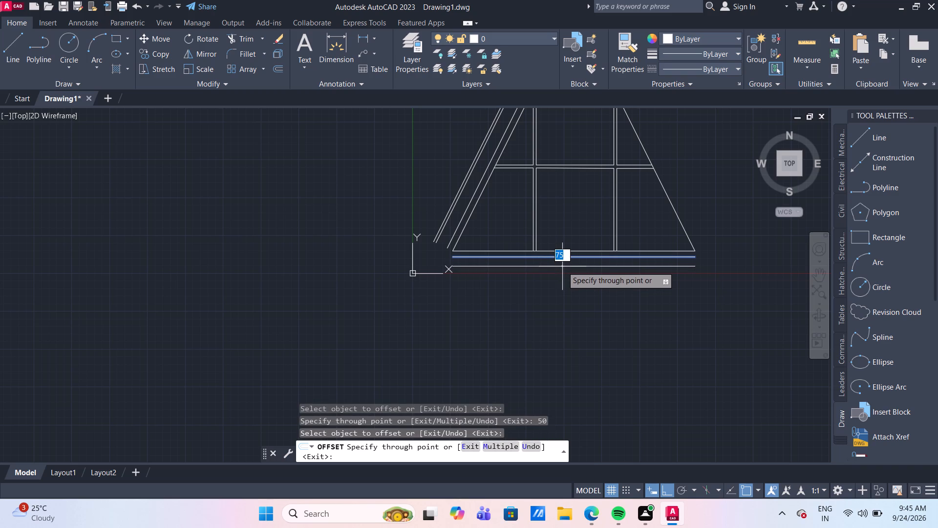
{"action": "type", "text": "75"}
{"action": "key", "text": "Return"}
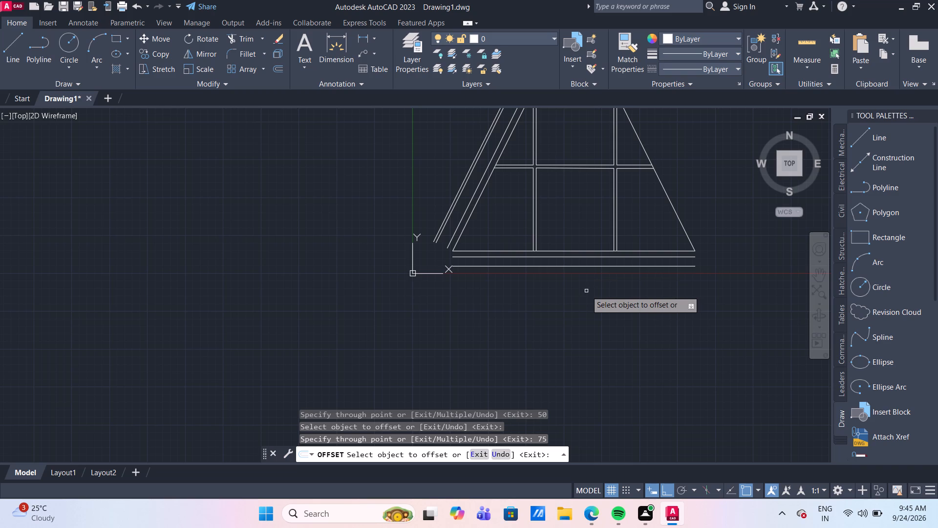
{"action": "middle_click_drag", "start_coordinate": [590, 292], "coordinate": [614, 295]}
{"action": "middle_click_drag", "start_coordinate": [614, 295], "coordinate": [555, 400]}
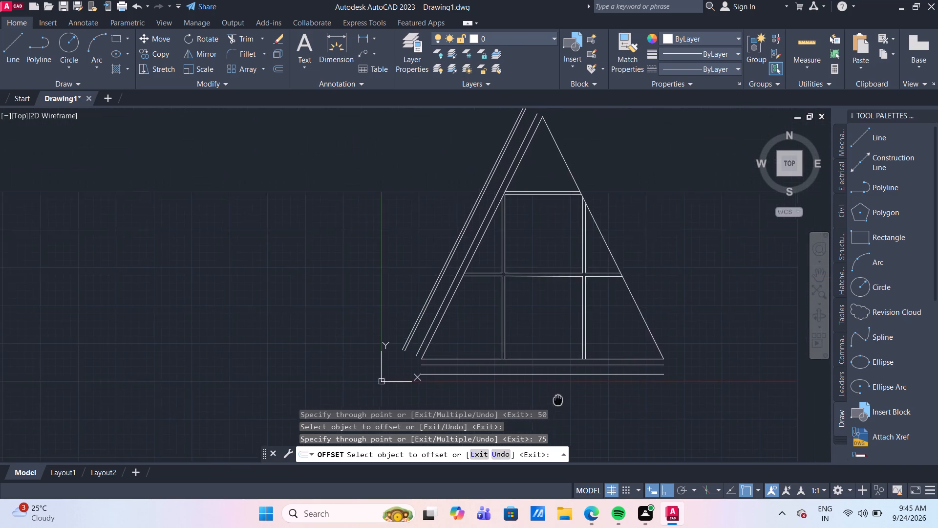
Move the entire triangular frame with its offset border lines straight up, clear of the X axis.
{"action": "middle_click_drag", "start_coordinate": [555, 400], "coordinate": [552, 400]}
{"action": "scroll", "coordinate": [552, 400], "scroll_direction": "down", "scroll_amount": 2}
{"action": "middle_click_drag", "start_coordinate": [554, 400], "coordinate": [560, 349]}
{"action": "key", "text": "Escape"}
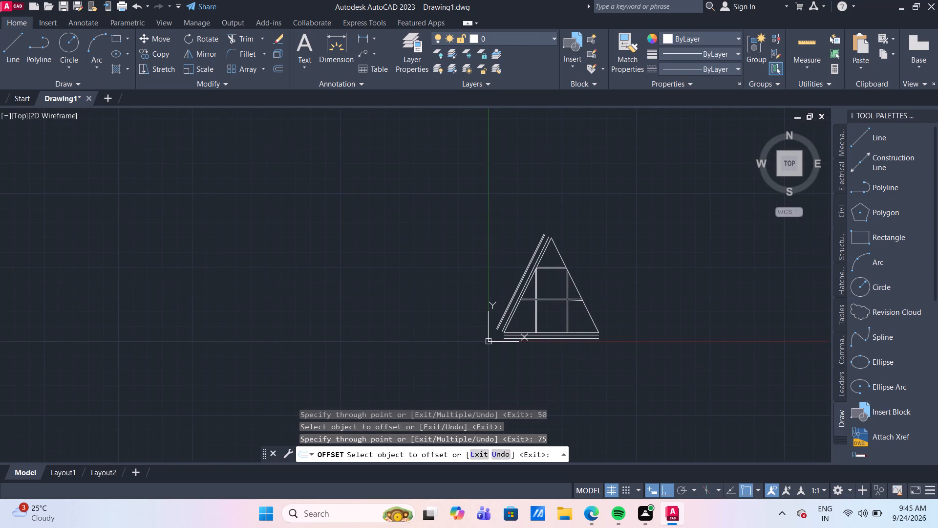
{"action": "left_click_drag", "start_coordinate": [614, 357], "coordinate": [596, 331]}
{"action": "left_click", "coordinate": [521, 243]}
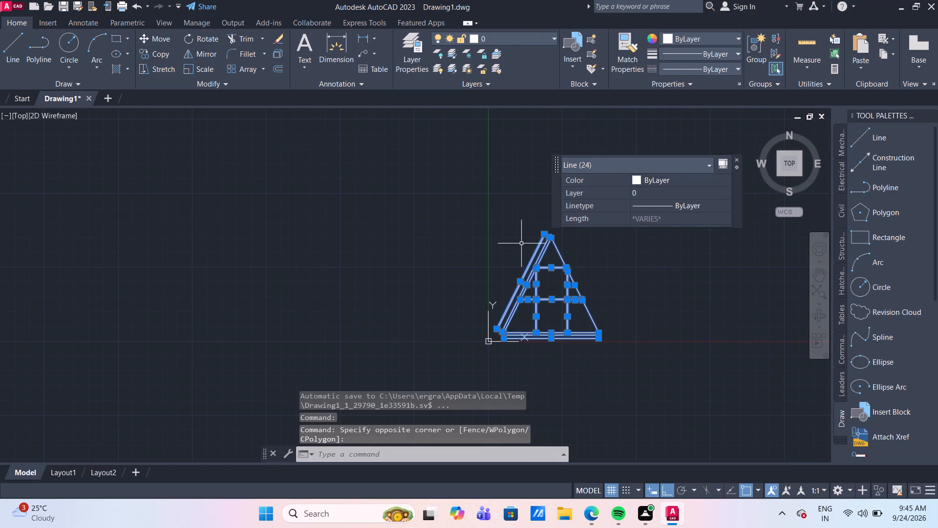
{"action": "key", "text": "m"}
{"action": "key", "text": "Return"}
{"action": "left_click", "coordinate": [564, 302]}
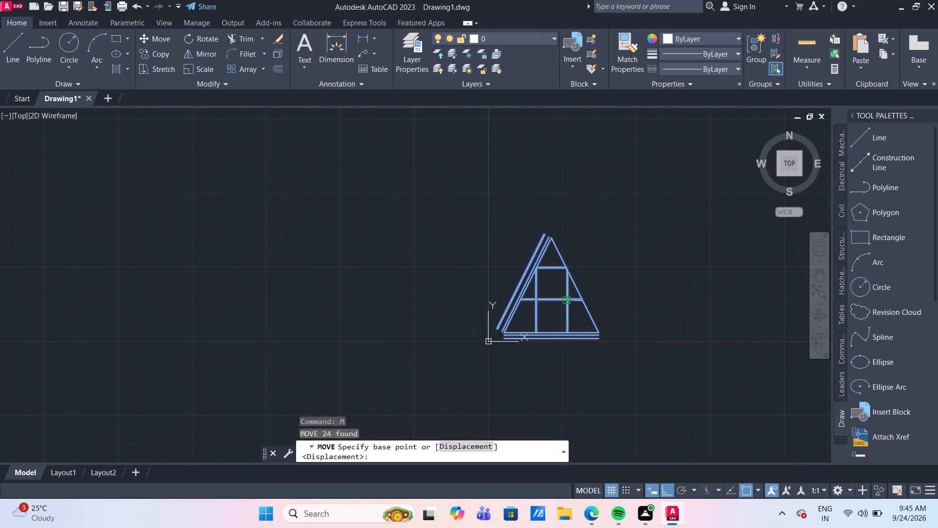
{"action": "left_click", "coordinate": [632, 225]}
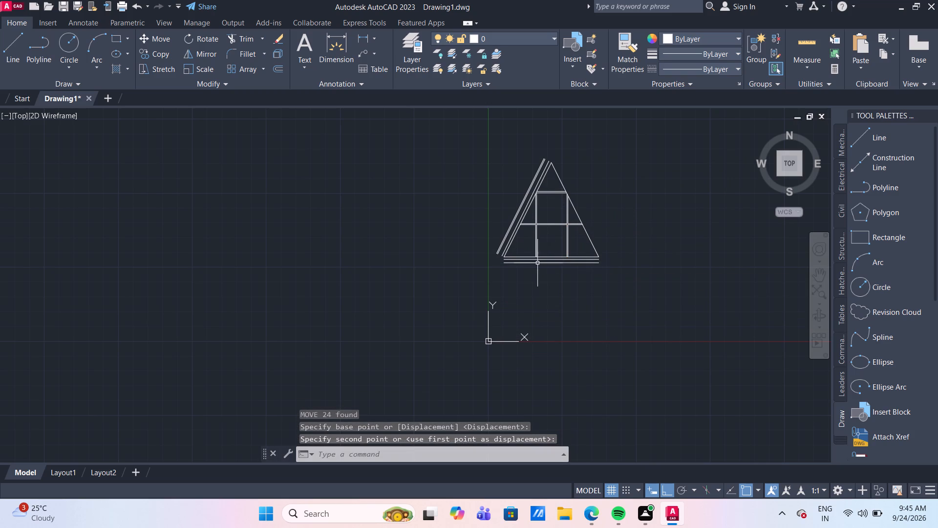
Draw an L-shaped pair of helper lines, one vertical and one horizontal, beyond the frame's lower-left corner.
{"action": "scroll", "coordinate": [525, 279], "scroll_direction": "up", "scroll_amount": 1}
{"action": "middle_click_drag", "start_coordinate": [523, 276], "coordinate": [517, 294]}
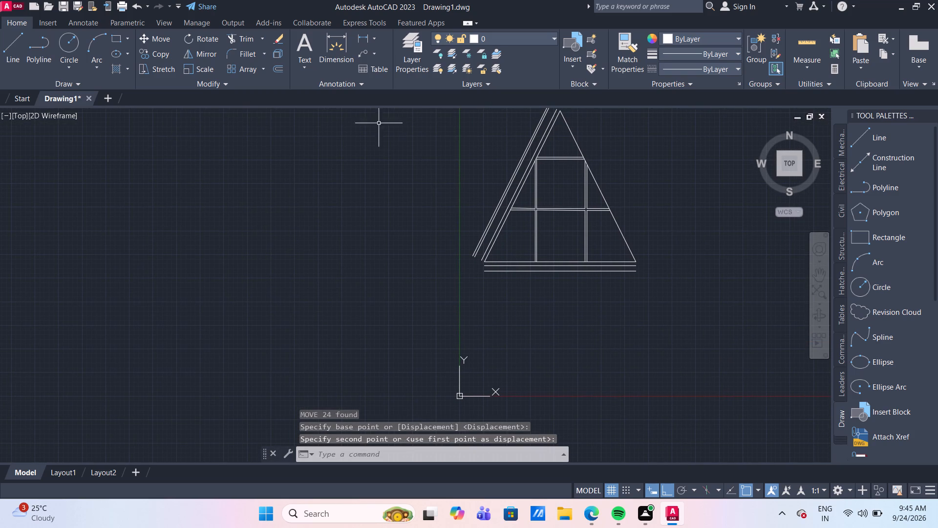
{"action": "left_click", "coordinate": [8, 51]}
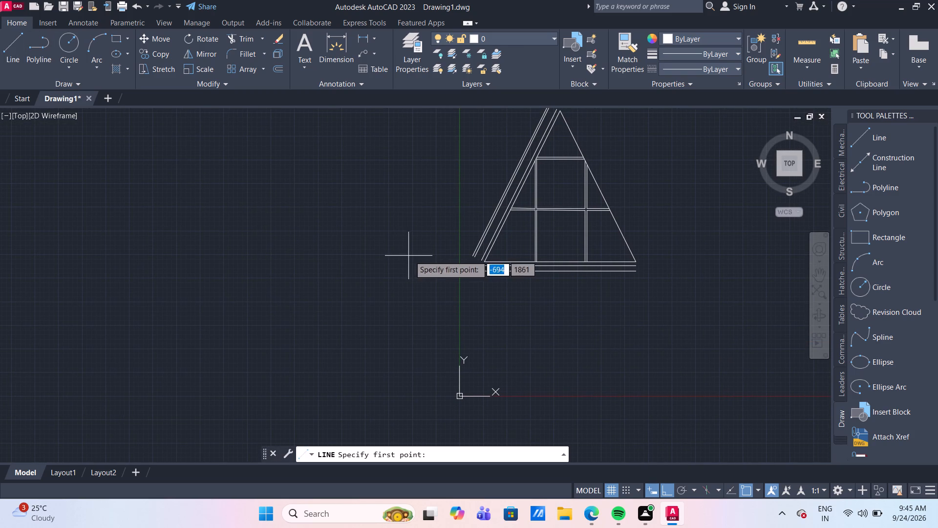
{"action": "left_click", "coordinate": [426, 219]}
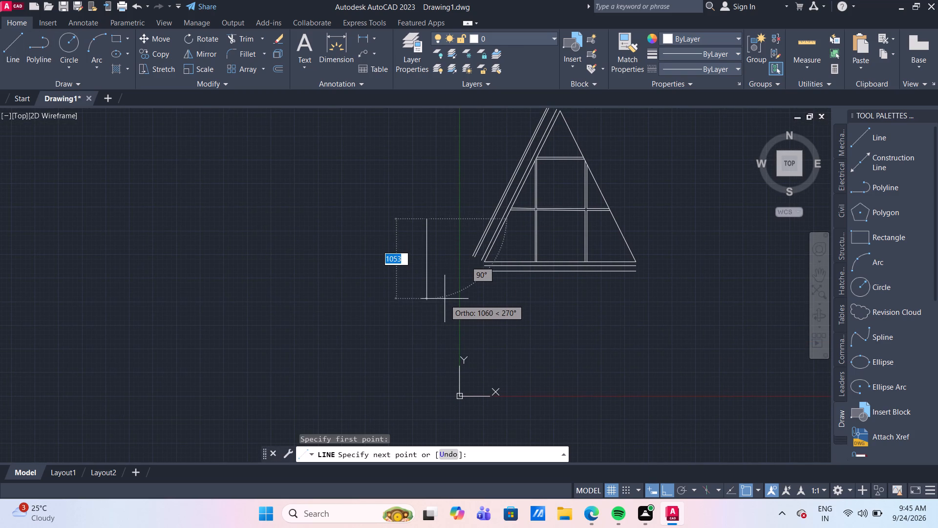
{"action": "left_click", "coordinate": [447, 281]}
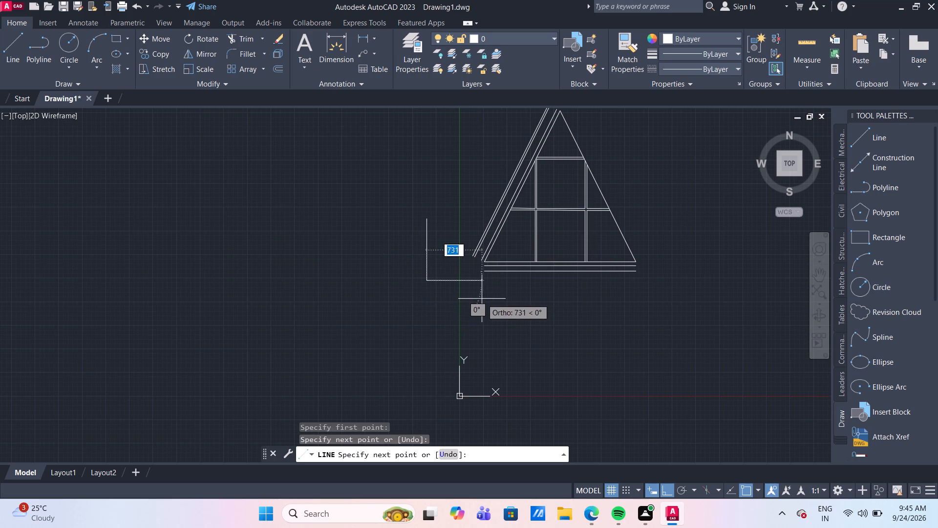
{"action": "left_click", "coordinate": [508, 298]}
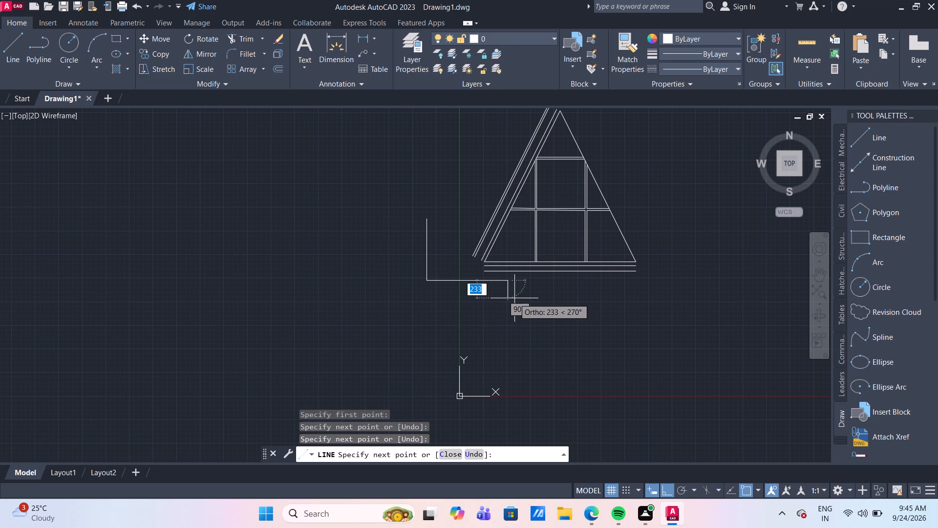
{"action": "key", "text": "Escape"}
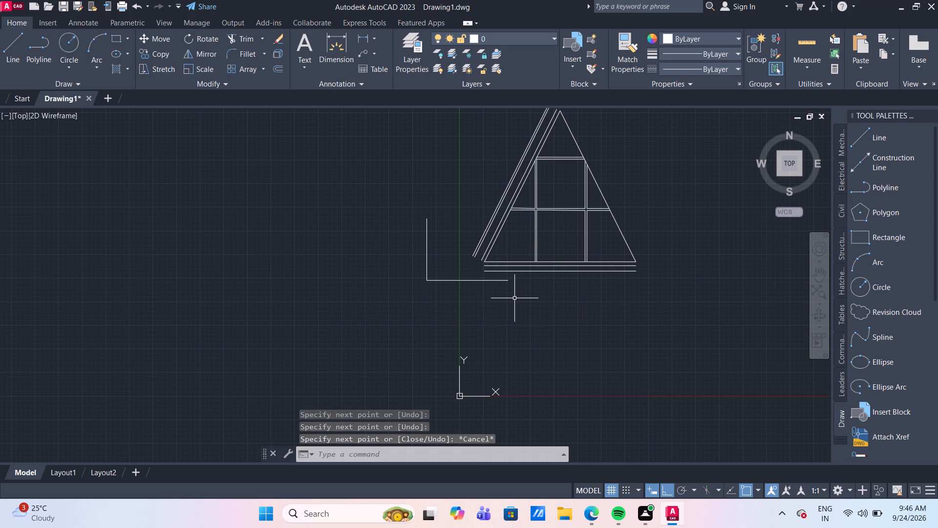
Extend both offset lines below the base leftward to the vertical helper line.
{"action": "type", "text": "TR"}
{"action": "key", "text": "Return"}
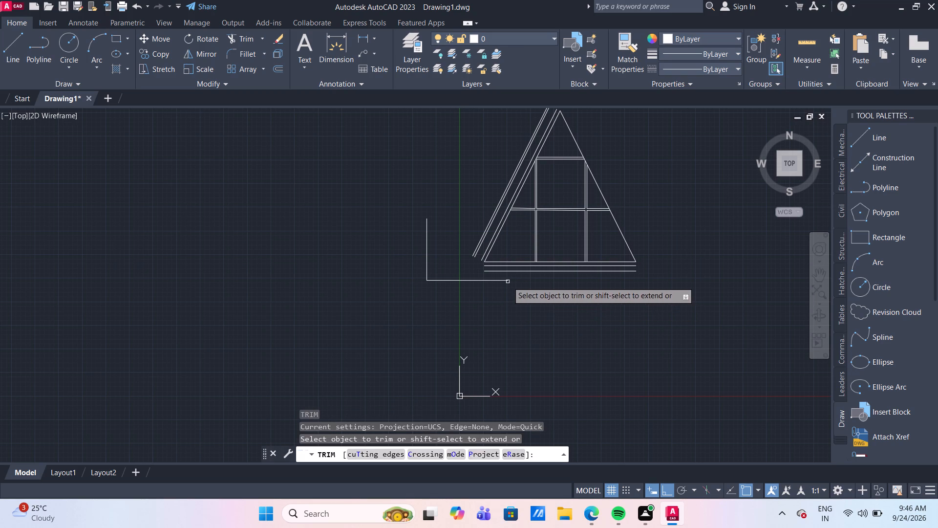
{"action": "scroll", "coordinate": [505, 273], "scroll_direction": "up", "scroll_amount": 3}
{"action": "left_click_drag", "start_coordinate": [485, 281], "coordinate": [474, 273], "text": "shift"}
{"action": "left_click", "coordinate": [461, 264], "text": "shift"}
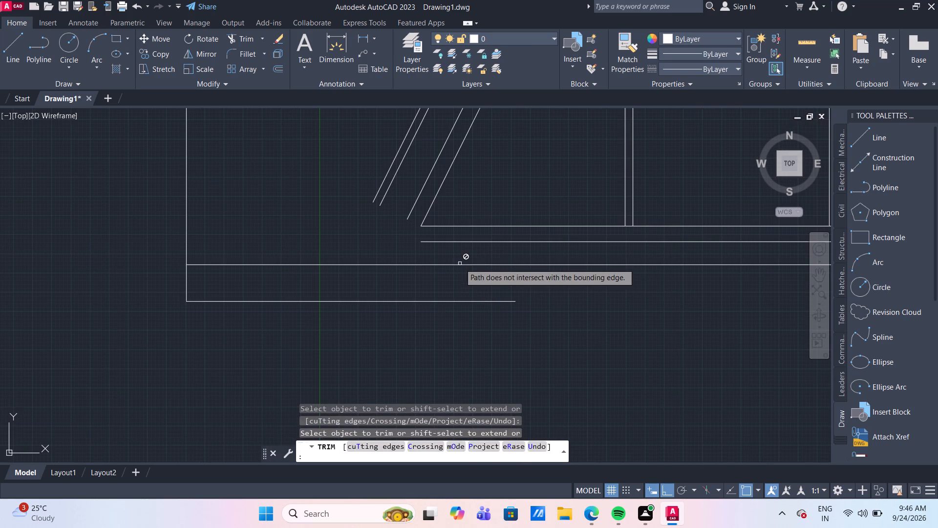
{"action": "left_click", "coordinate": [448, 242], "text": "shift"}
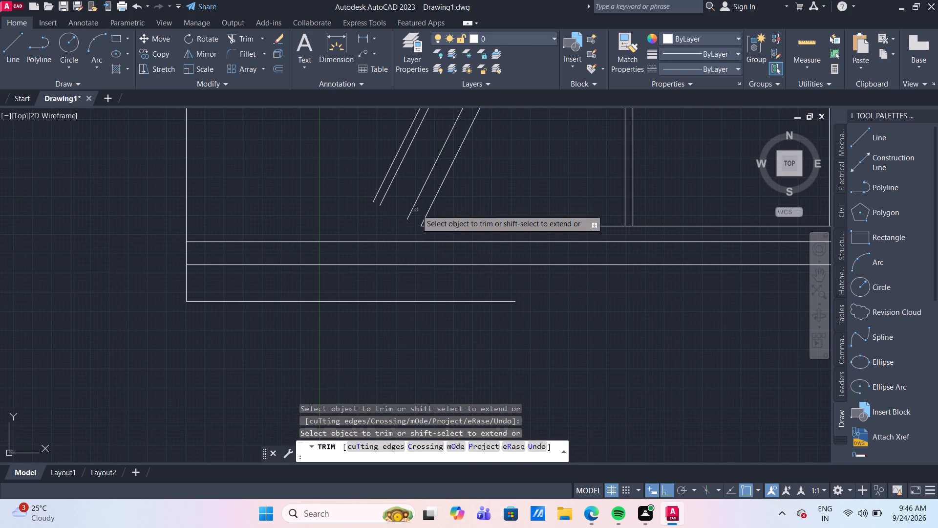
Extend the inner two left sloping offset lines to the upper base offset, and the outermost one to the lower base offset.
{"action": "left_click", "coordinate": [415, 209], "text": "shift"}
{"action": "left_click", "coordinate": [387, 190], "text": "shift"}
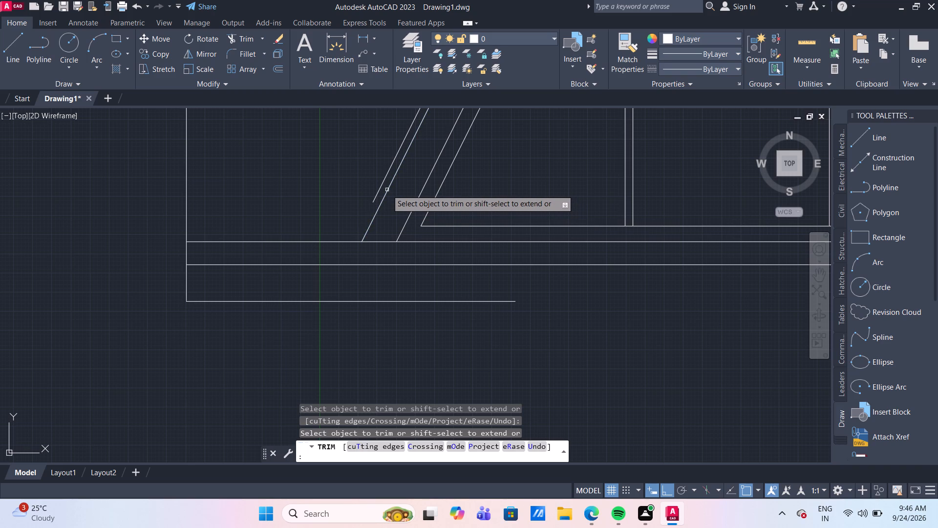
{"action": "left_click", "coordinate": [383, 187], "text": "shift"}
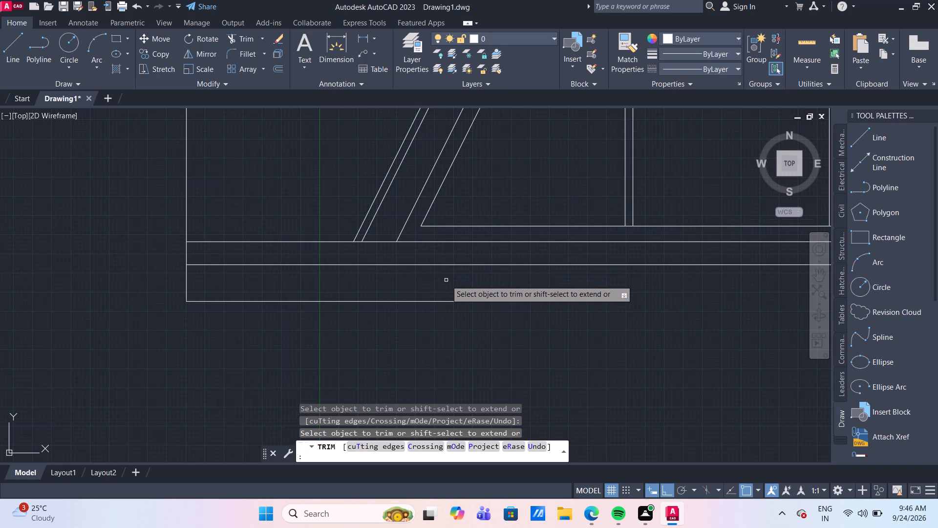
{"action": "left_click", "coordinate": [363, 220], "text": "shift"}
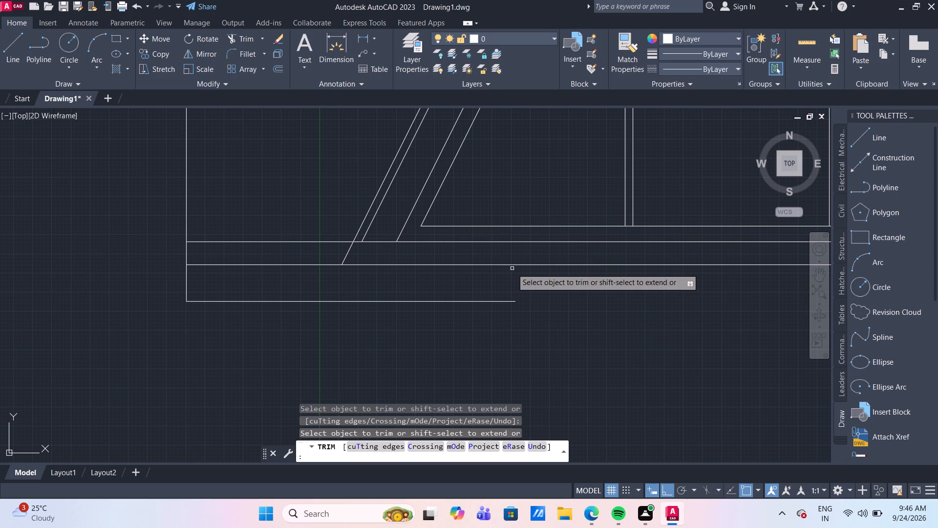
Trim away the horizontal helper line and the base offset lines' overshoots, leaving clean border corners at the lower left.
{"action": "scroll", "coordinate": [512, 268], "scroll_direction": "down", "scroll_amount": 1}
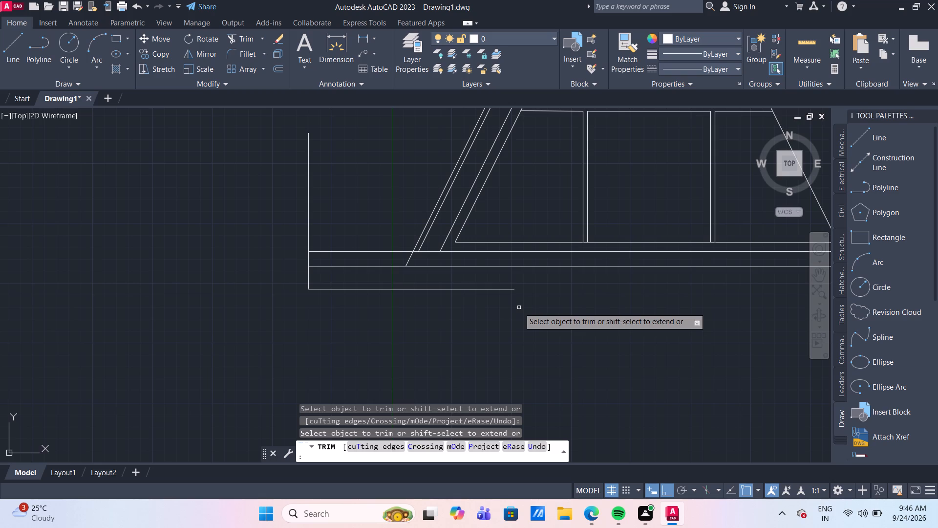
{"action": "left_click", "coordinate": [479, 289]}
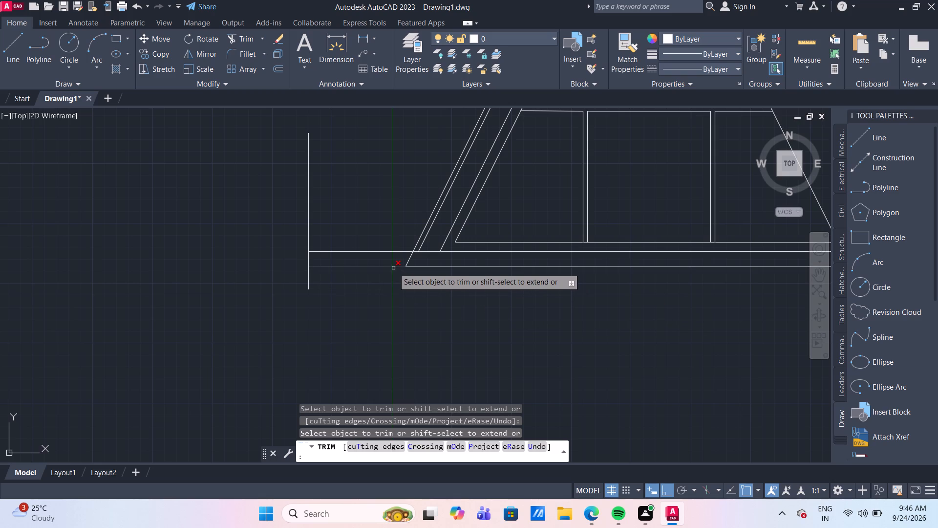
{"action": "left_click", "coordinate": [393, 267]}
{"action": "left_click", "coordinate": [400, 249]}
{"action": "left_click", "coordinate": [399, 259]}
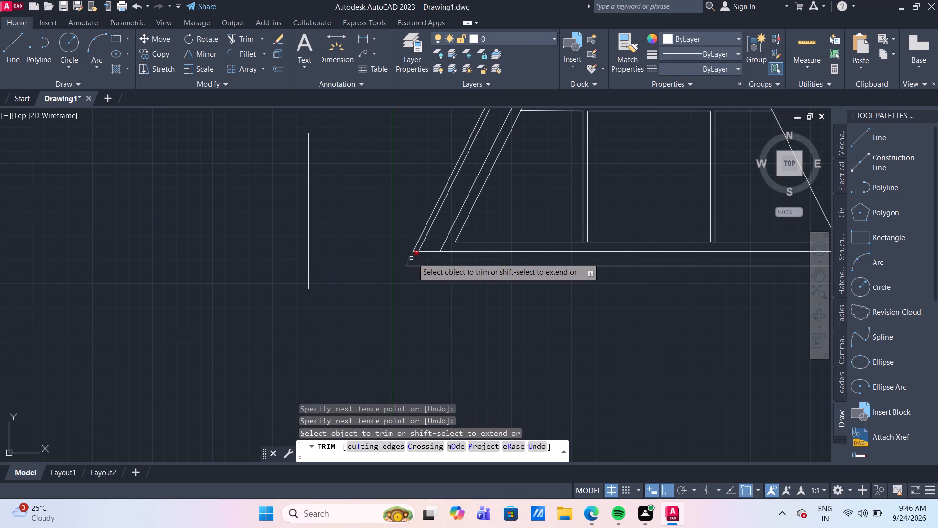
{"action": "scroll", "coordinate": [412, 256], "scroll_direction": "up", "scroll_amount": 3}
{"action": "left_click", "coordinate": [416, 236]}
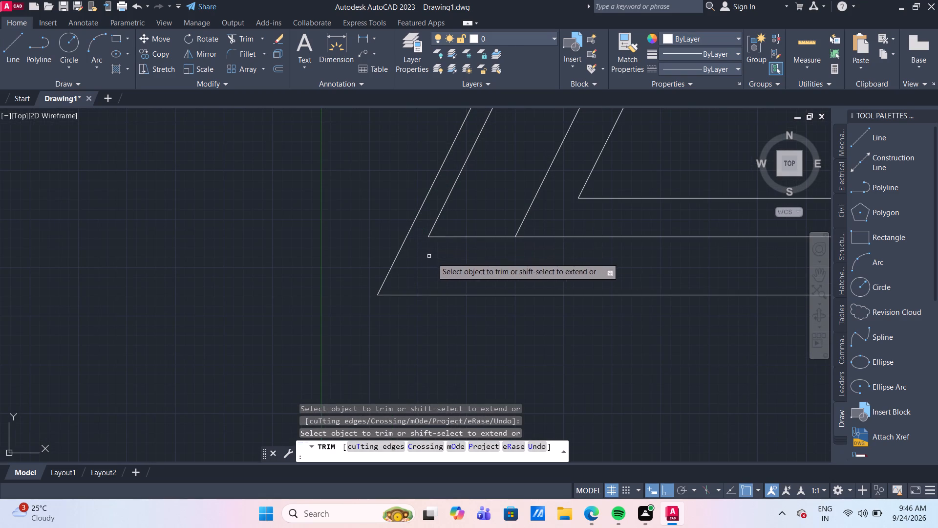
Remove the remaining vertical helper line beside the frame with Trim.
{"action": "scroll", "coordinate": [571, 264], "scroll_direction": "down", "scroll_amount": 3}
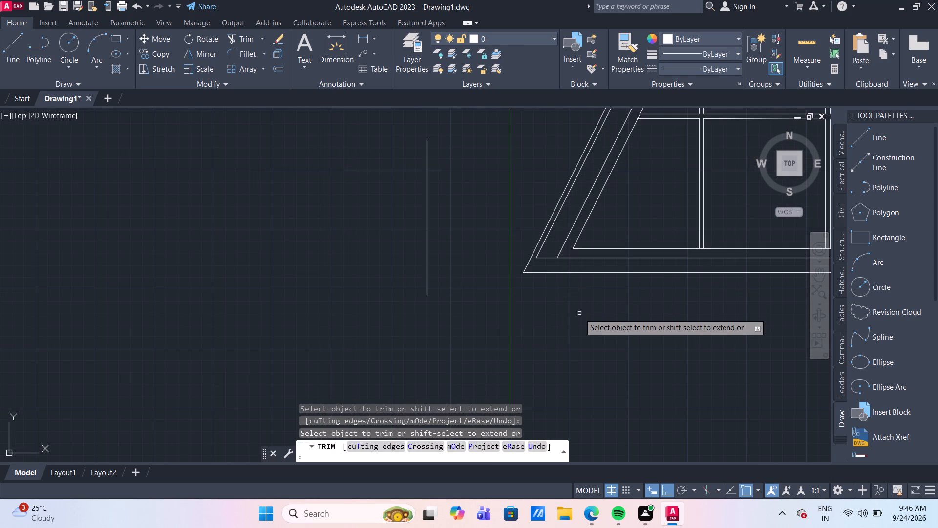
{"action": "scroll", "coordinate": [579, 313], "scroll_direction": "down", "scroll_amount": 2}
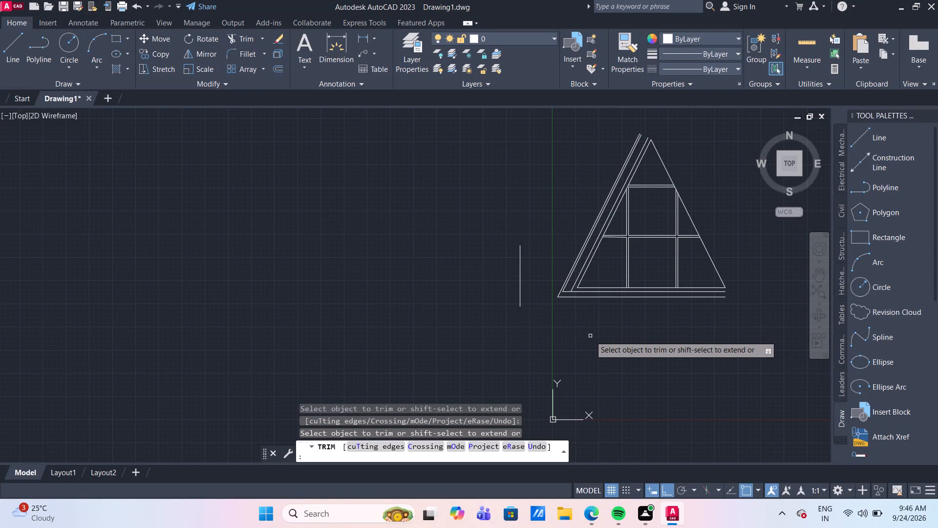
{"action": "left_click", "coordinate": [520, 282]}
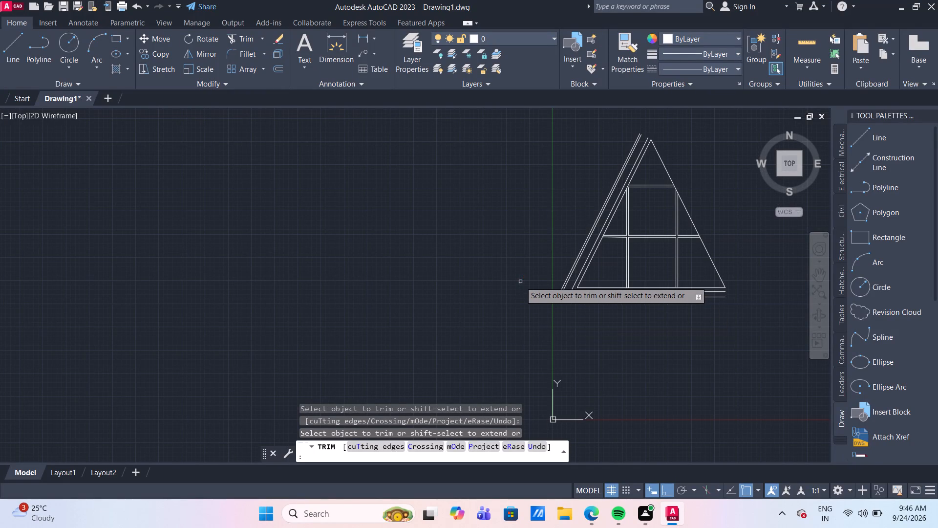
{"action": "middle_click_drag", "start_coordinate": [696, 333], "coordinate": [555, 344]}
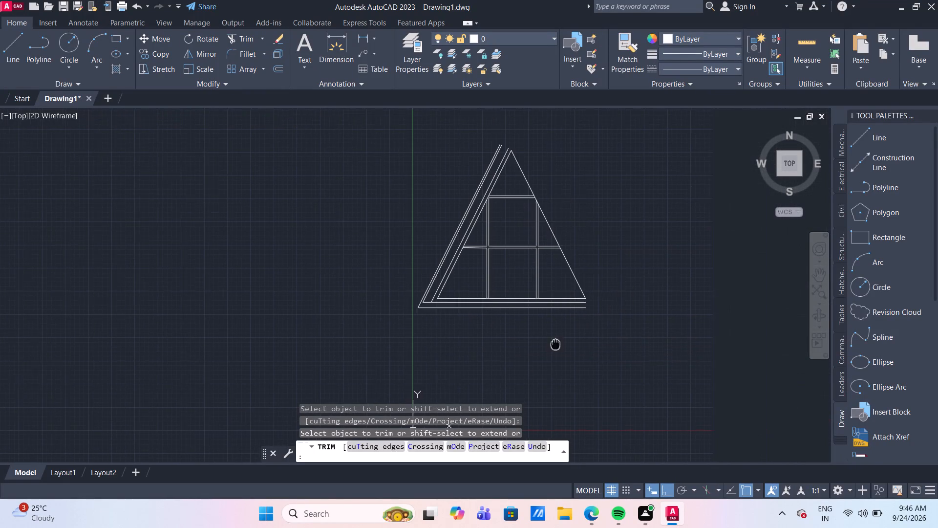
{"action": "middle_click_drag", "start_coordinate": [555, 344], "coordinate": [489, 380]}
{"action": "middle_click_drag", "start_coordinate": [514, 227], "coordinate": [528, 242]}
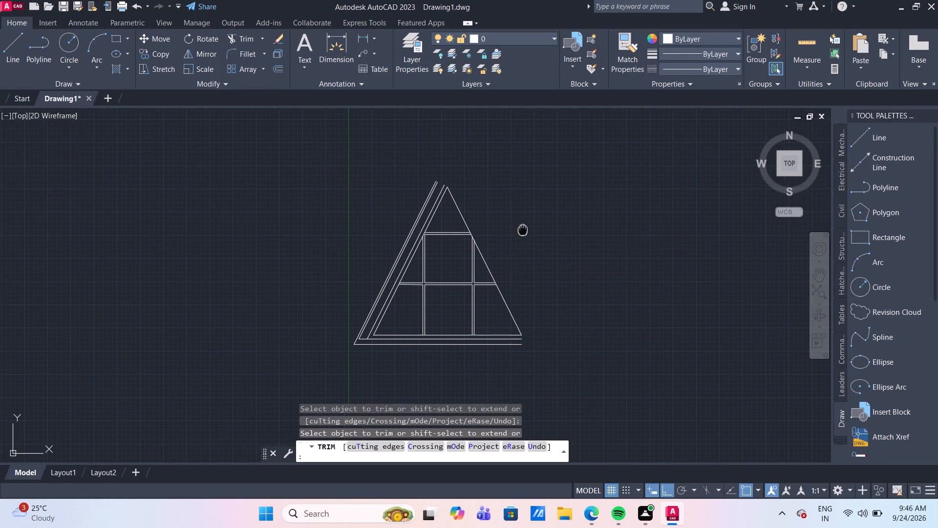
{"action": "middle_click_drag", "start_coordinate": [528, 242], "coordinate": [523, 287]}
{"action": "middle_click_drag", "start_coordinate": [519, 308], "coordinate": [522, 293]}
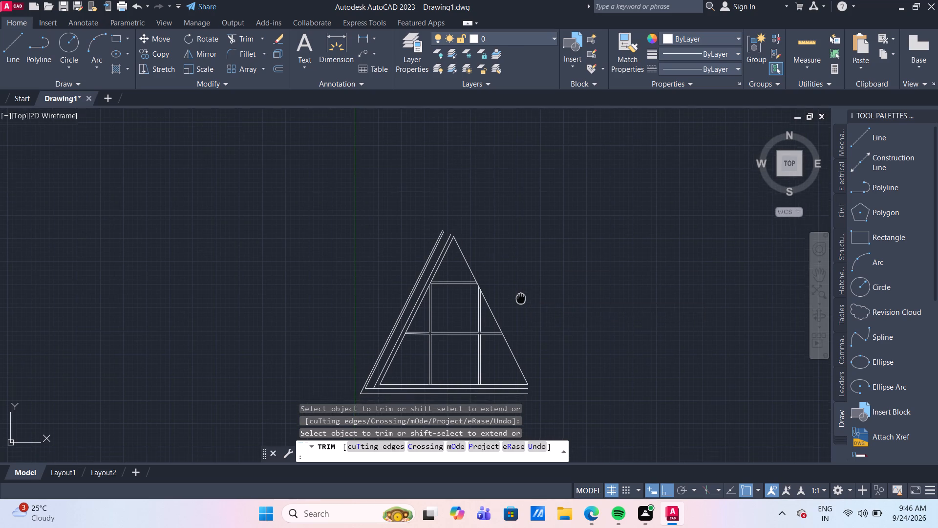
{"action": "middle_click_drag", "start_coordinate": [522, 293], "coordinate": [548, 264]}
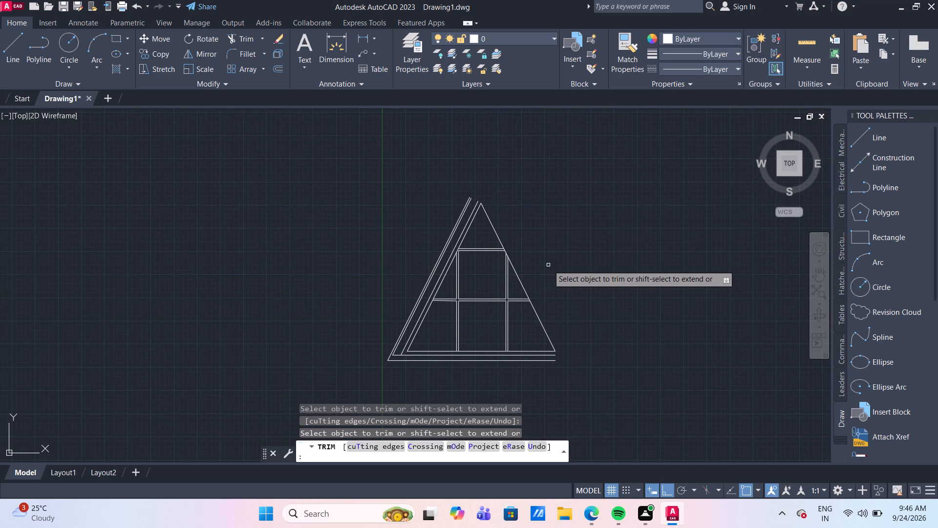
{"action": "key", "text": "Escape"}
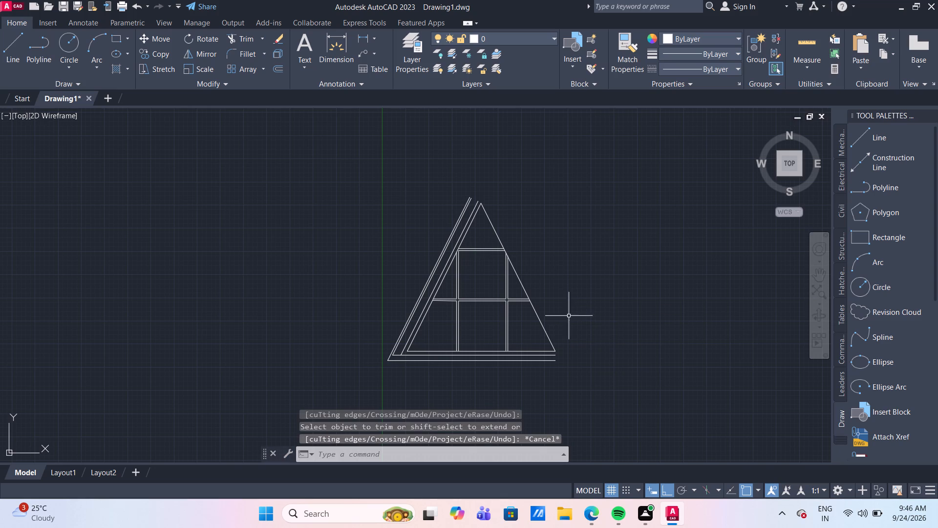
Draw a horizontal helper line above the triangle's apex, spanning past both sides of it.
{"action": "left_click", "coordinate": [17, 51]}
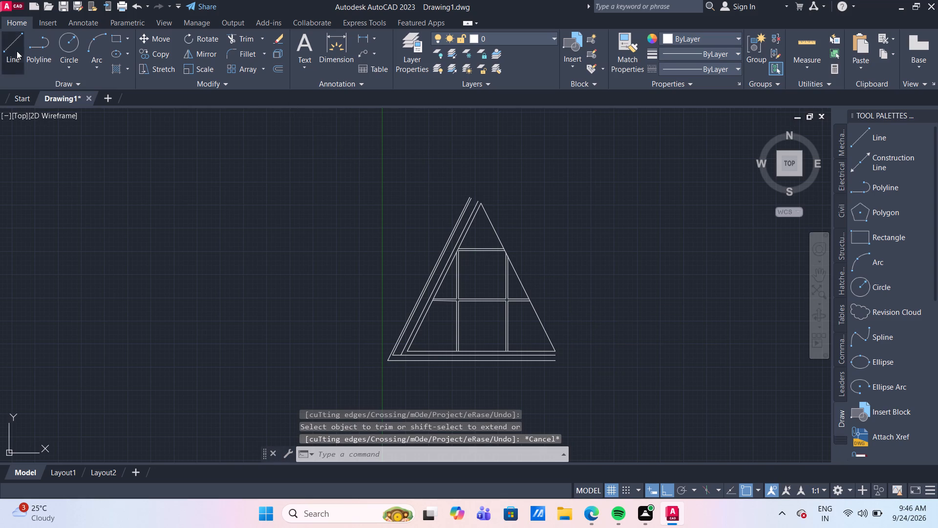
{"action": "left_click", "coordinate": [444, 177]}
{"action": "left_click", "coordinate": [589, 206]}
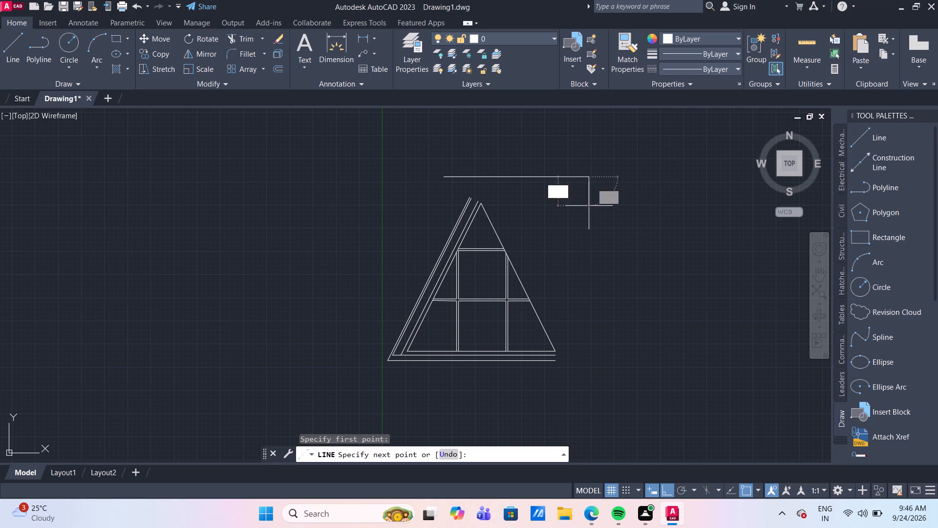
{"action": "key", "text": "Escape"}
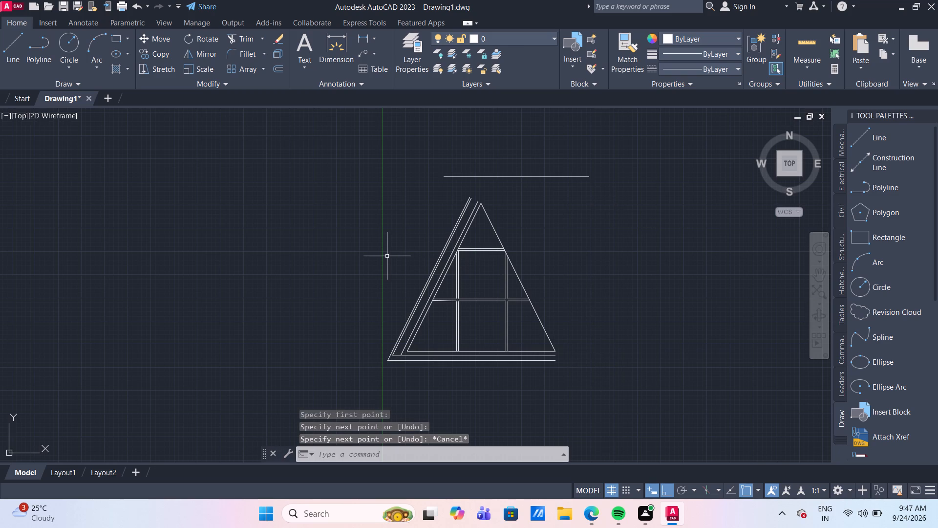
Draw a horizontal and a connected vertical helper line beyond the frame's lower-right corner.
{"action": "key", "text": "l"}
{"action": "key", "text": "Return"}
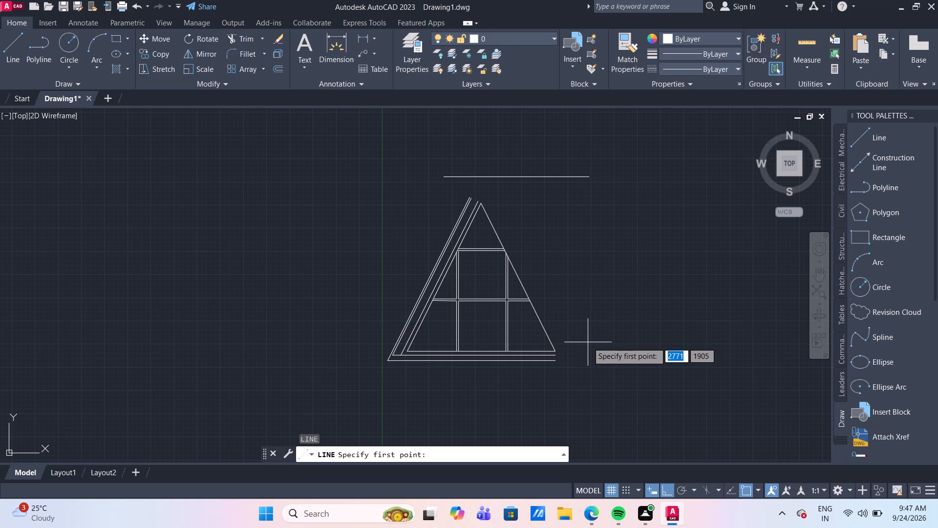
{"action": "left_click", "coordinate": [548, 386]}
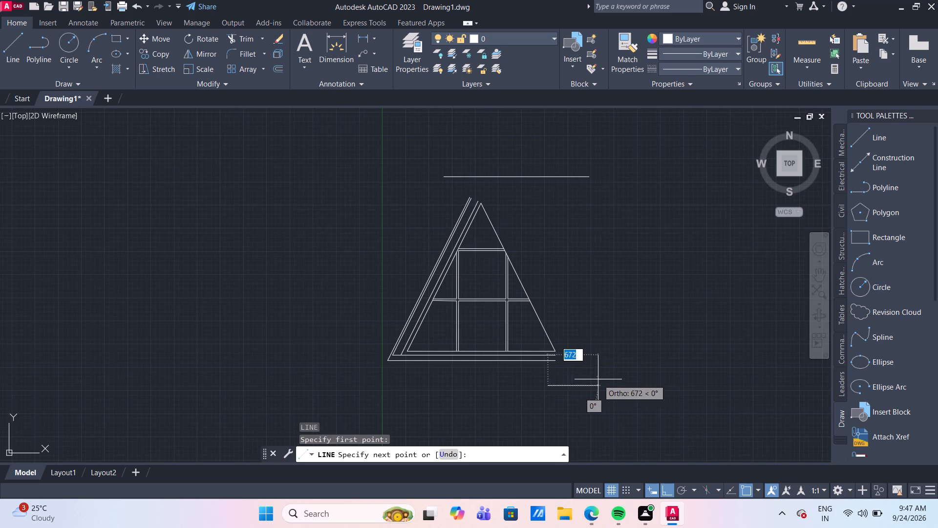
{"action": "left_click", "coordinate": [612, 380]}
{"action": "left_click", "coordinate": [607, 312]}
{"action": "key", "text": "Escape"}
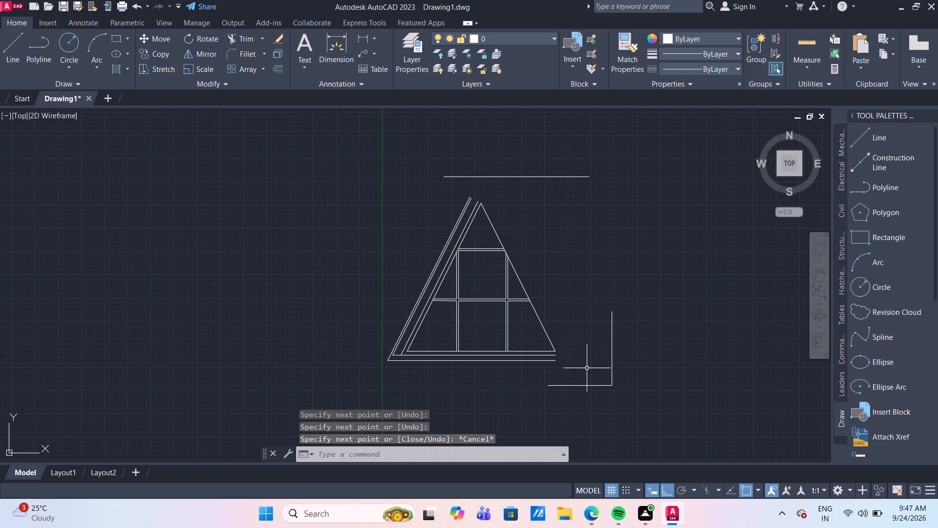
{"action": "scroll", "coordinate": [564, 374], "scroll_direction": "up", "scroll_amount": 3}
{"action": "scroll", "coordinate": [565, 374], "scroll_direction": "down", "scroll_amount": 2}
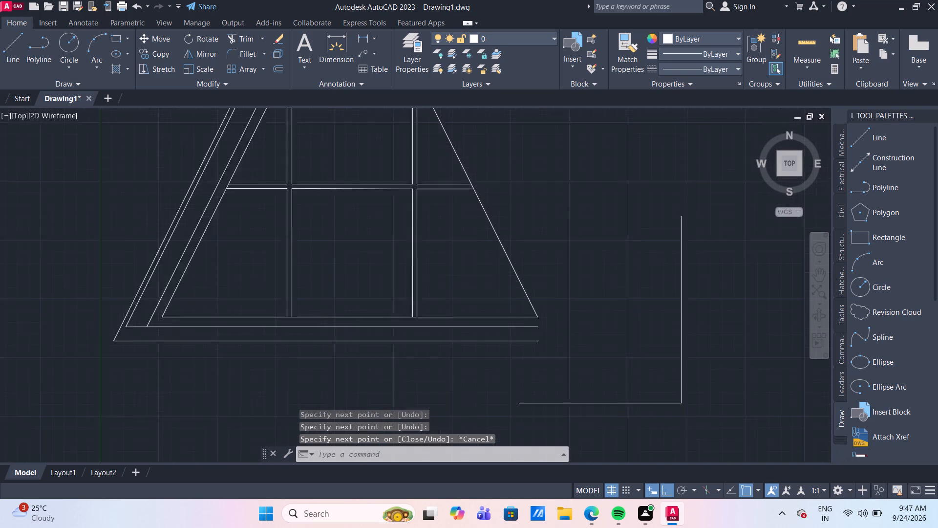
Extend the triangle's right side to both helper lines, and the base and left border lines to meet that side.
{"action": "scroll", "coordinate": [565, 374], "scroll_direction": "down", "scroll_amount": 1}
{"action": "type", "text": "TR"}
{"action": "key", "text": "Return"}
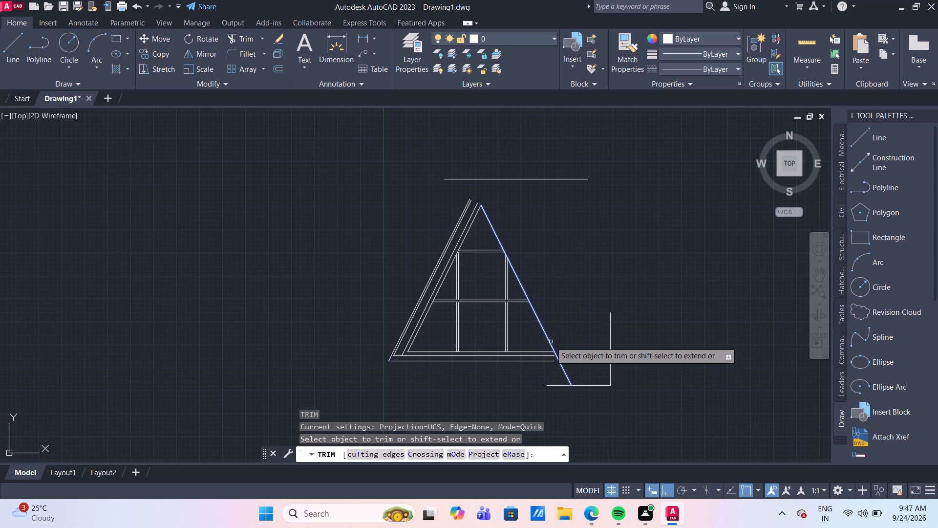
{"action": "left_click", "coordinate": [551, 342], "text": "shift"}
{"action": "left_click", "coordinate": [550, 361], "text": "shift"}
{"action": "left_click", "coordinate": [549, 356], "text": "shift"}
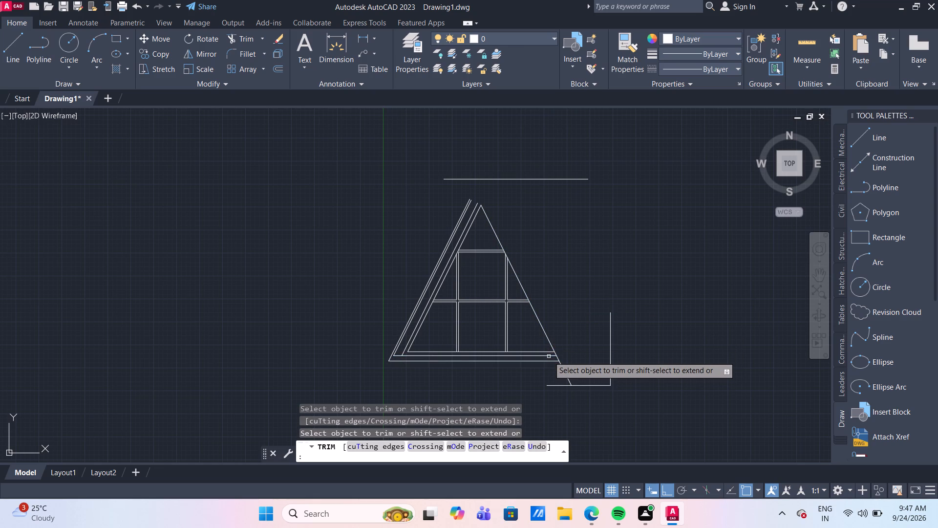
{"action": "left_click", "coordinate": [492, 224], "text": "shift"}
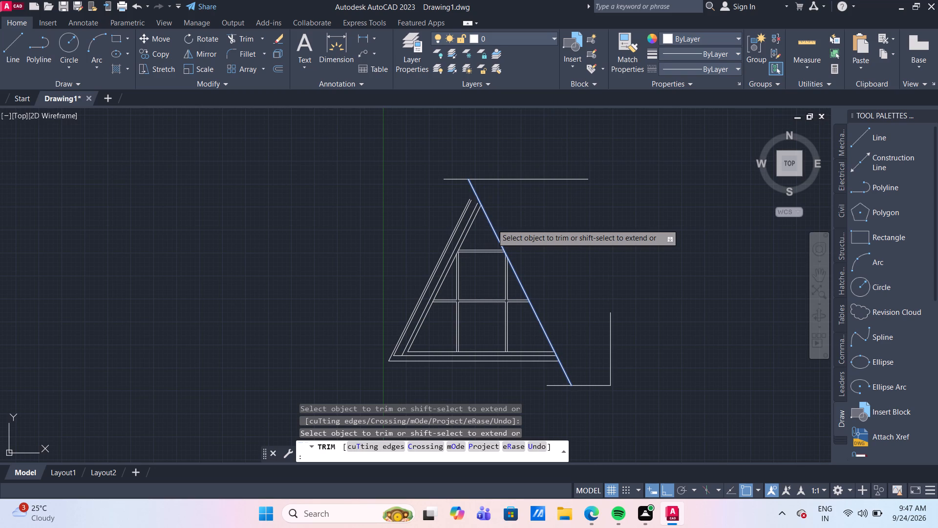
{"action": "left_click", "coordinate": [473, 217], "text": "shift"}
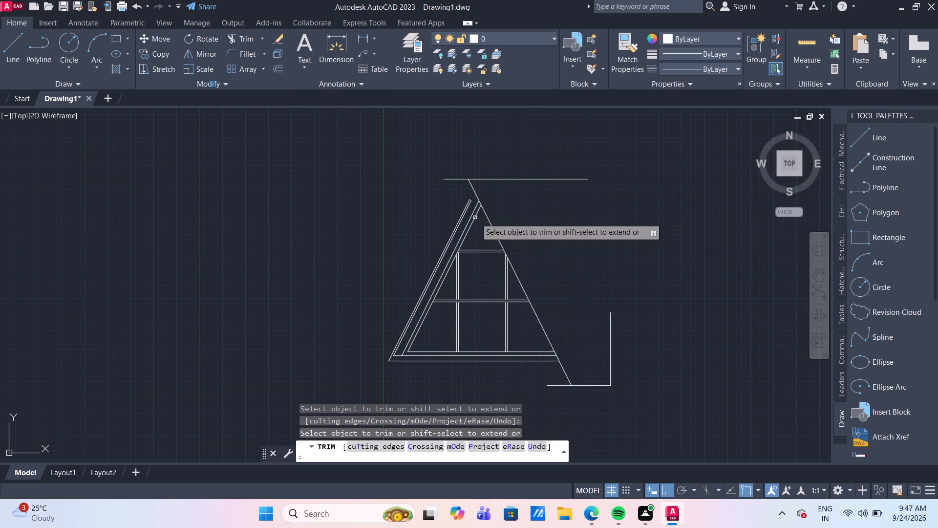
{"action": "left_click", "coordinate": [467, 209], "text": "shift"}
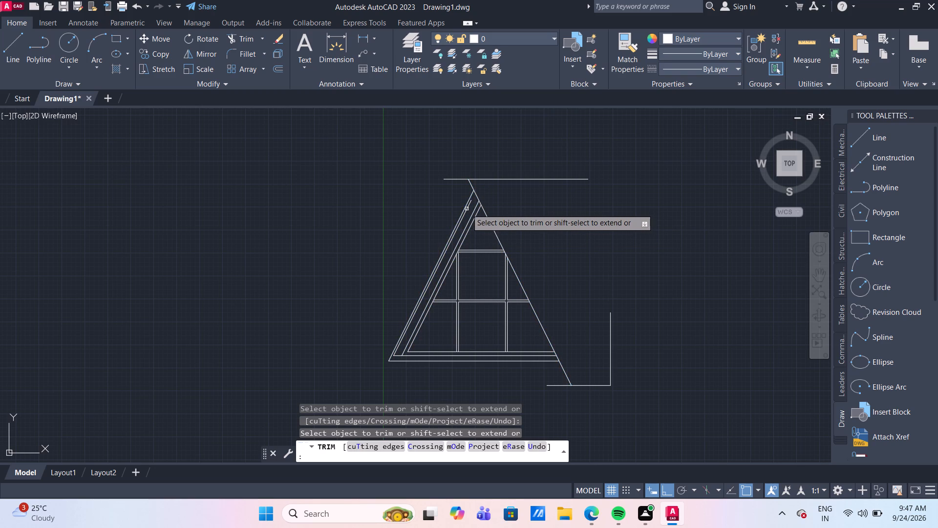
{"action": "left_click", "coordinate": [468, 211], "text": "shift"}
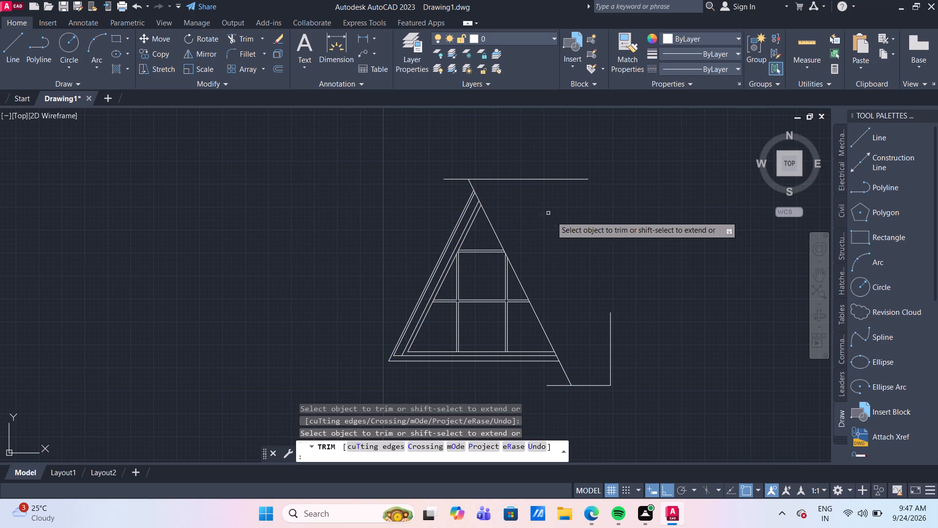
Trim the right side's overshoots below the base and above the apex, and remove the horizontal helper line above.
{"action": "left_click", "coordinate": [566, 373]}
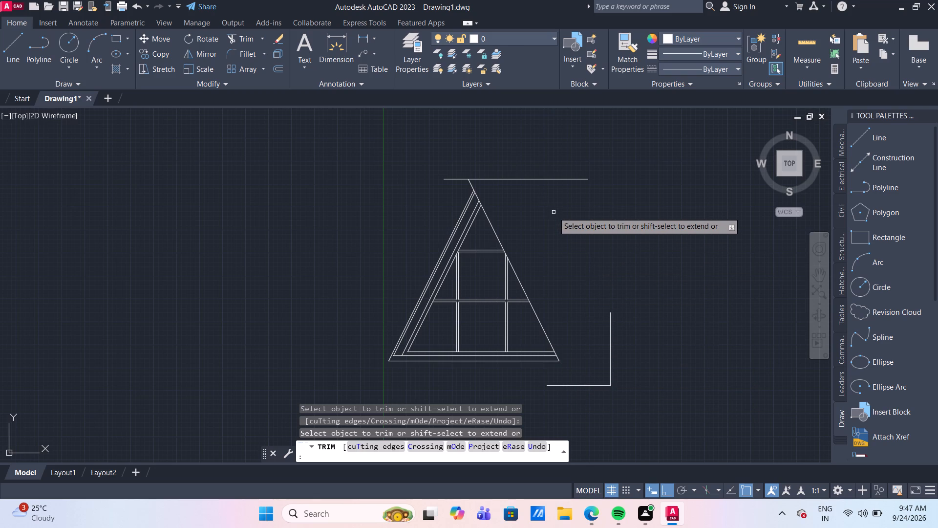
{"action": "left_click", "coordinate": [471, 185]}
{"action": "left_click", "coordinate": [492, 179]}
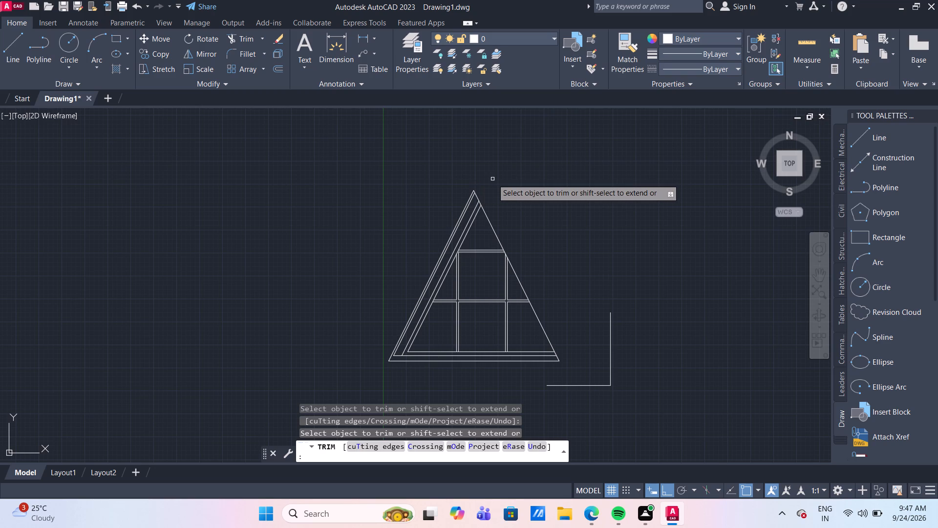
{"action": "key", "text": "Return"}
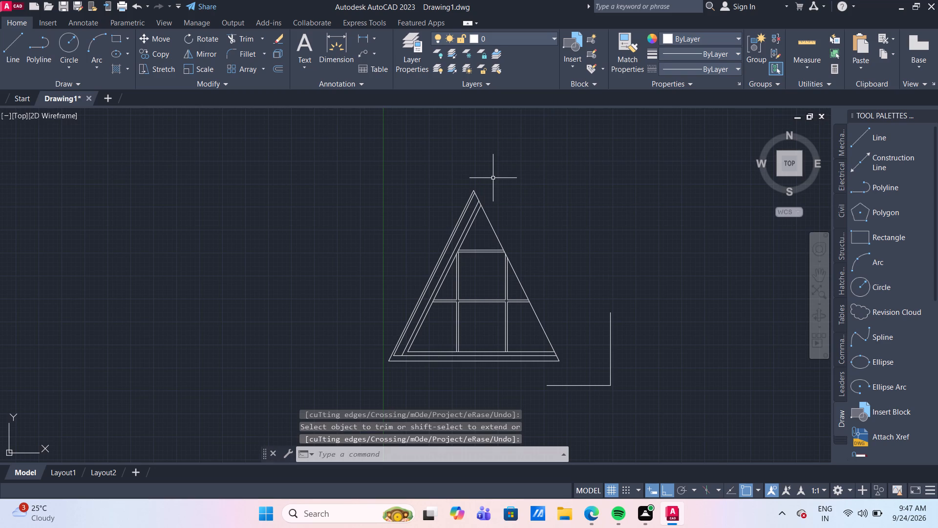
Draw connected lines from the outer apex: about 2100 mm sloping slightly down rightward, 350 mm steeply down, and about 1380 mm horizontally back.
{"action": "left_click", "coordinate": [20, 55]}
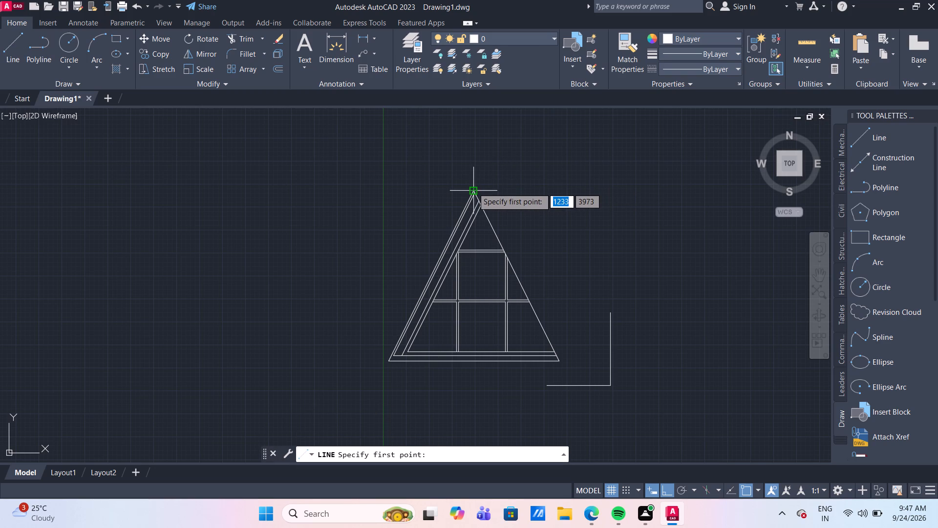
{"action": "left_click", "coordinate": [473, 188]}
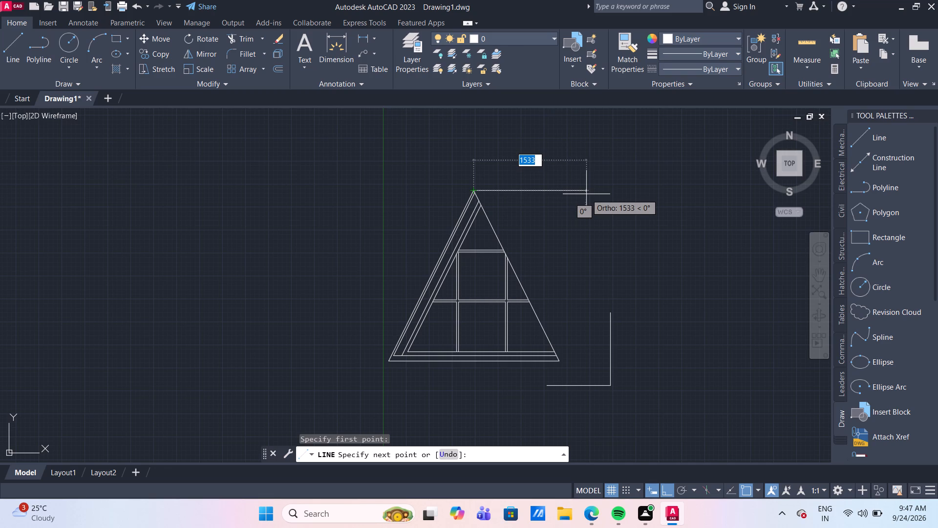
{"action": "left_click", "coordinate": [668, 487]}
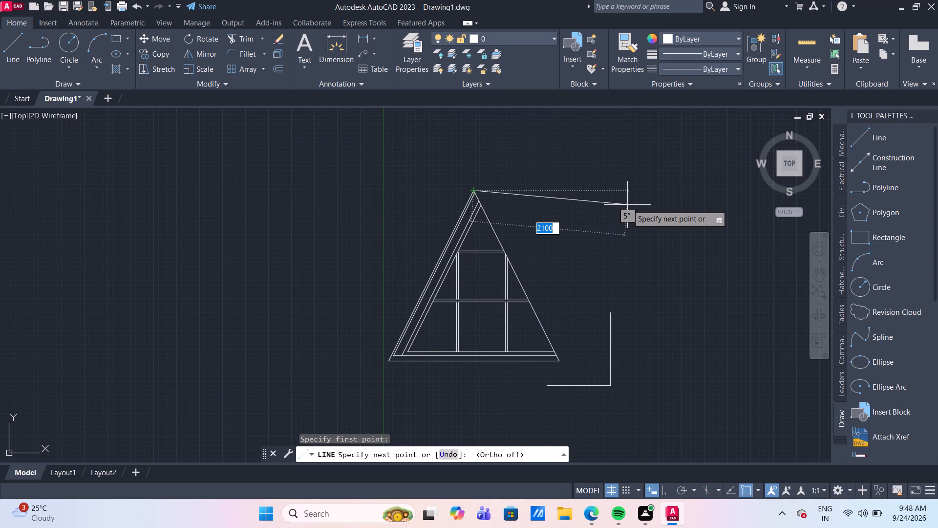
{"action": "left_click", "coordinate": [627, 205]}
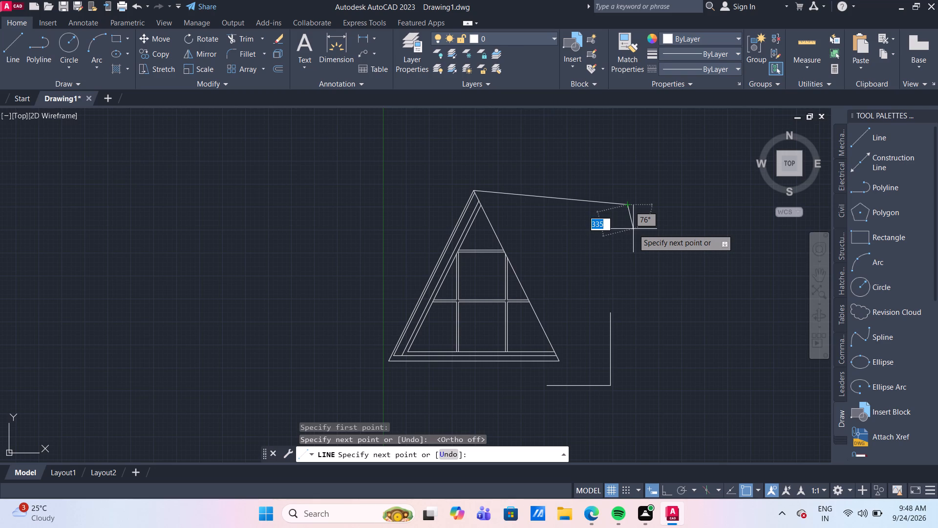
{"action": "type", "text": "350"}
{"action": "key", "text": "Return"}
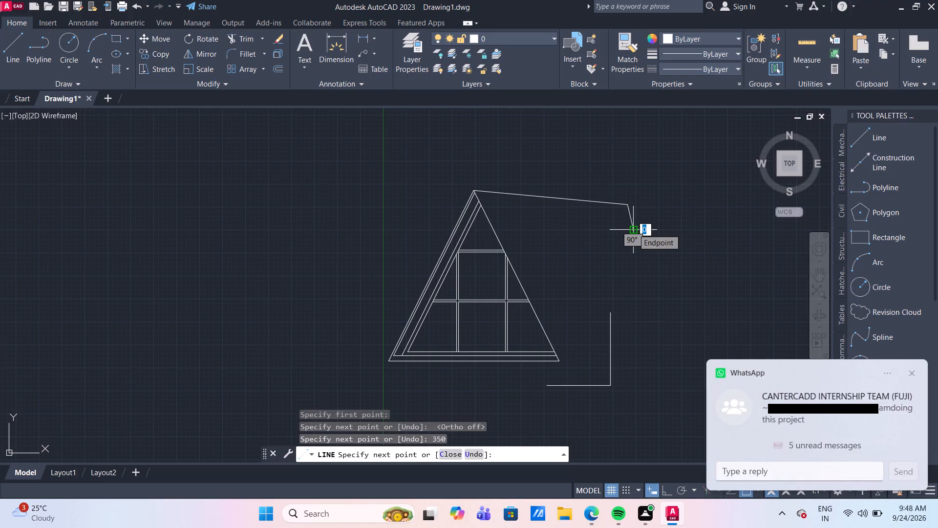
{"action": "left_click", "coordinate": [668, 490]}
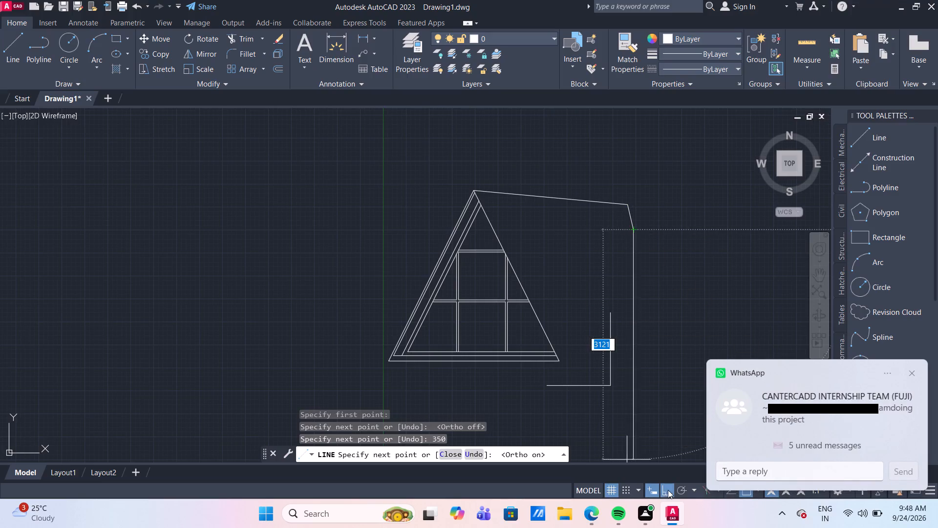
{"action": "left_click", "coordinate": [532, 228]}
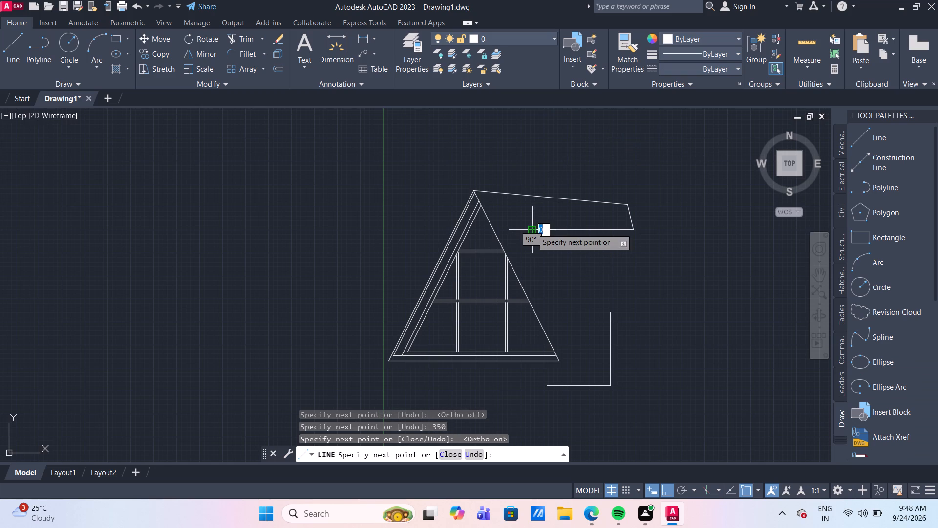
{"action": "key", "text": "Return"}
Delete the two connected helper lines beyond the frame's lower-right corner.
{"action": "scroll", "coordinate": [578, 284], "scroll_direction": "down", "scroll_amount": 1}
{"action": "middle_click_drag", "start_coordinate": [574, 283], "coordinate": [509, 253]}
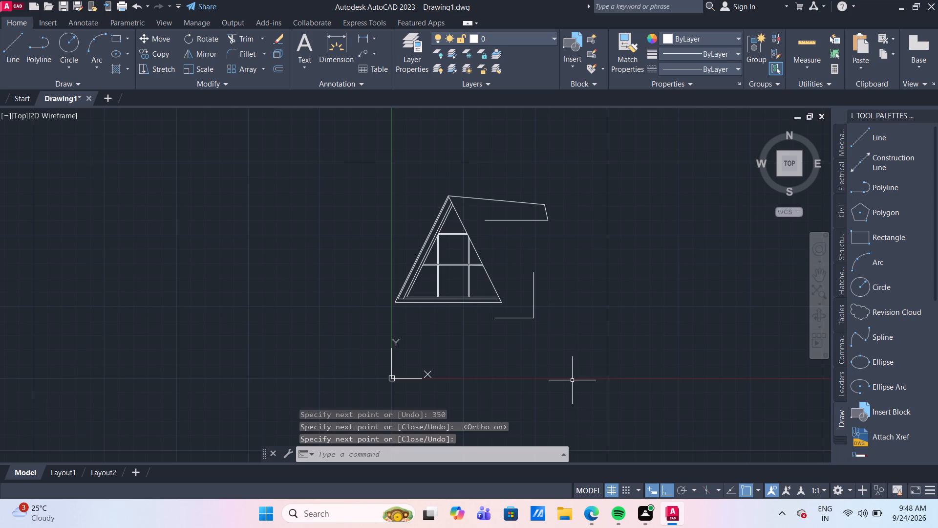
{"action": "scroll", "coordinate": [551, 348], "scroll_direction": "up", "scroll_amount": 1}
{"action": "middle_click_drag", "start_coordinate": [548, 339], "coordinate": [539, 379]}
{"action": "left_click", "coordinate": [529, 360]}
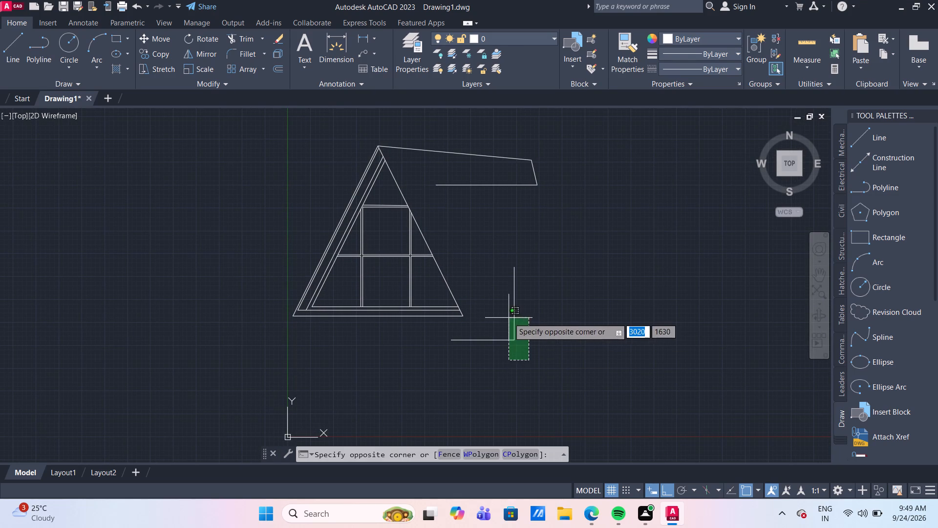
{"action": "left_click", "coordinate": [502, 308]}
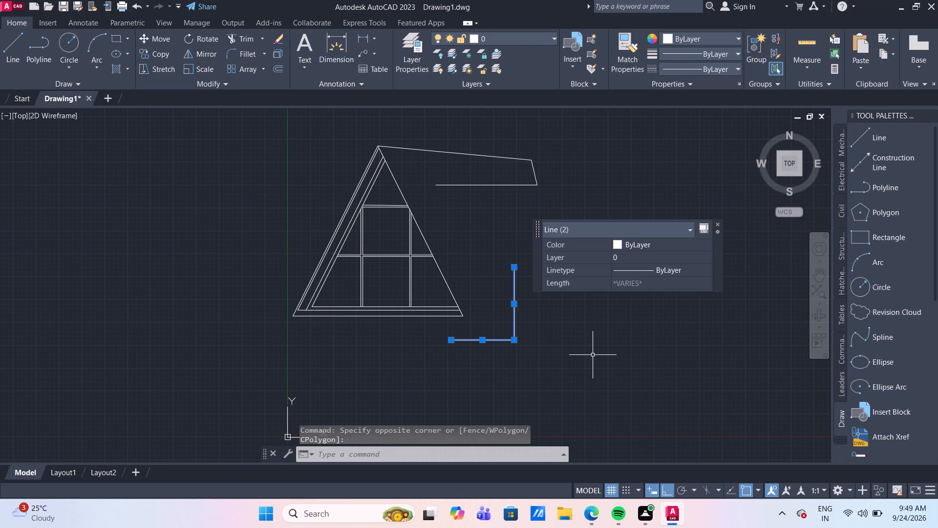
{"action": "key", "text": "Delete"}
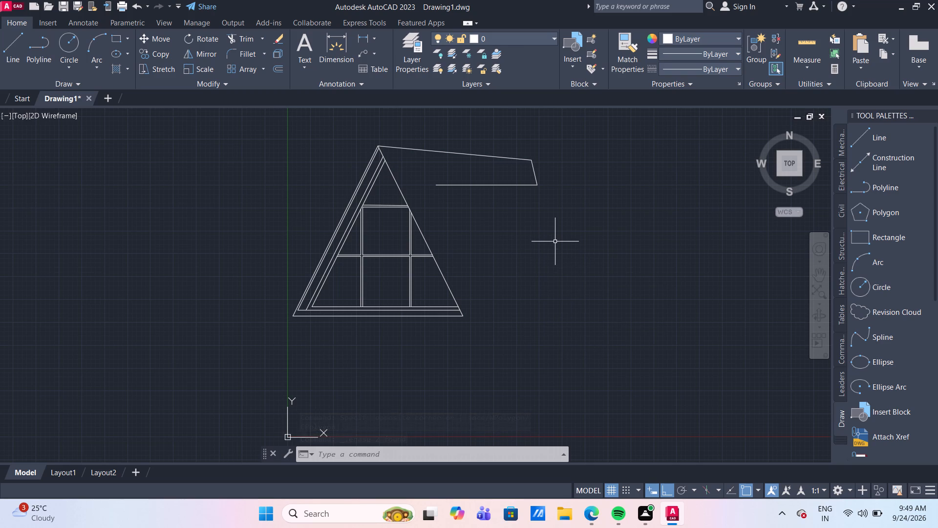
From the 350 mm segment's lower end, try a 2200 mm horizontal line rightward, undo it, and draw it 1500 mm long.
{"action": "middle_click_drag", "start_coordinate": [557, 249], "coordinate": [468, 276]}
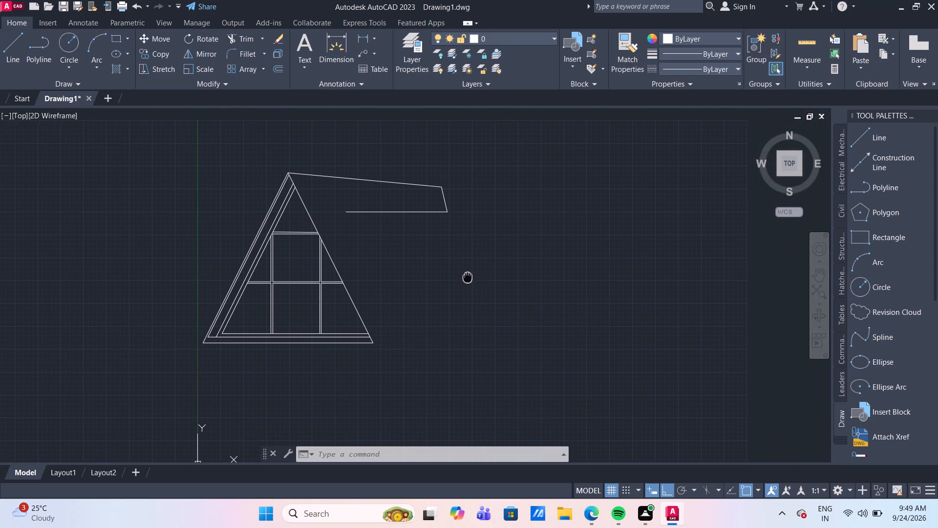
{"action": "middle_click_drag", "start_coordinate": [468, 276], "coordinate": [467, 276]}
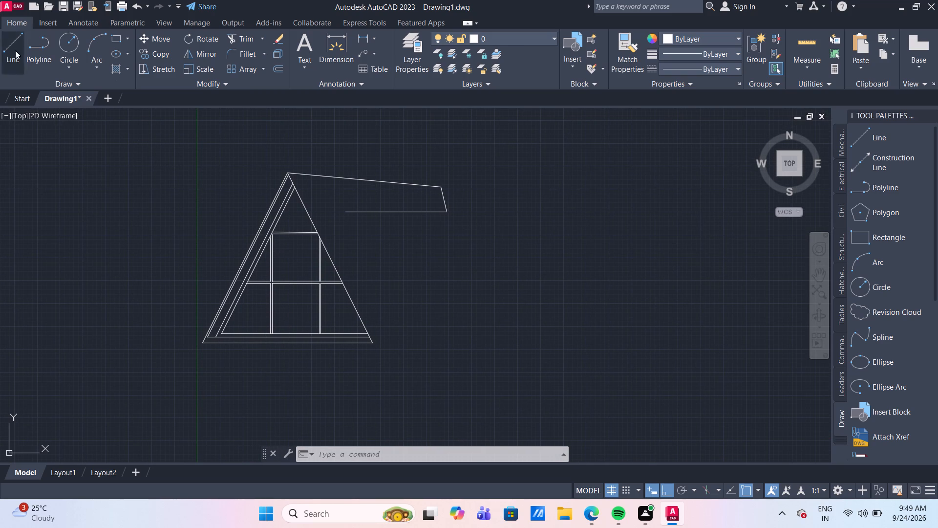
{"action": "left_click", "coordinate": [8, 58]}
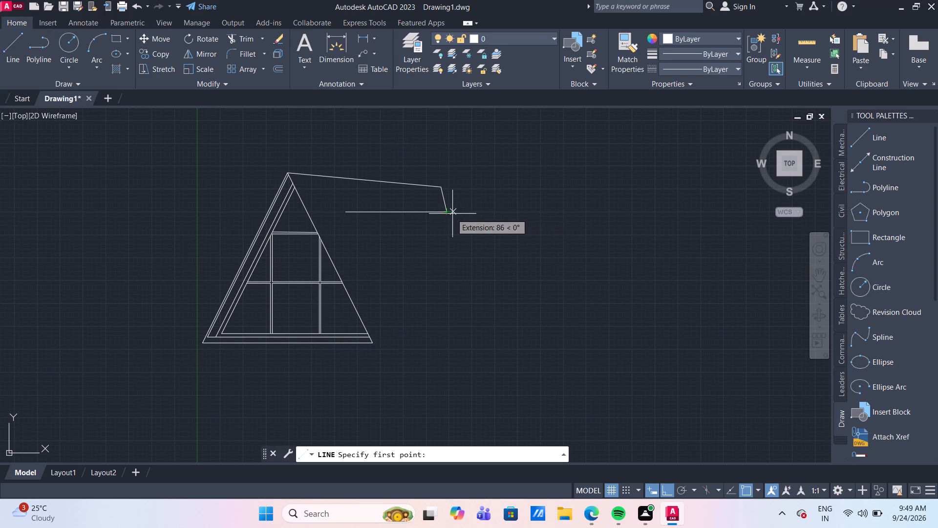
{"action": "left_click", "coordinate": [447, 211]}
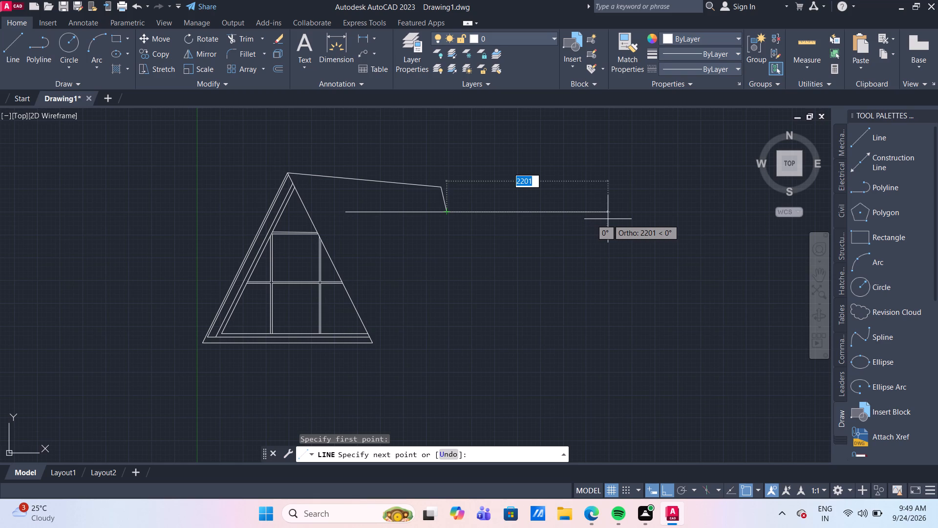
{"action": "type", "text": "2200"}
{"action": "key", "text": "Return"}
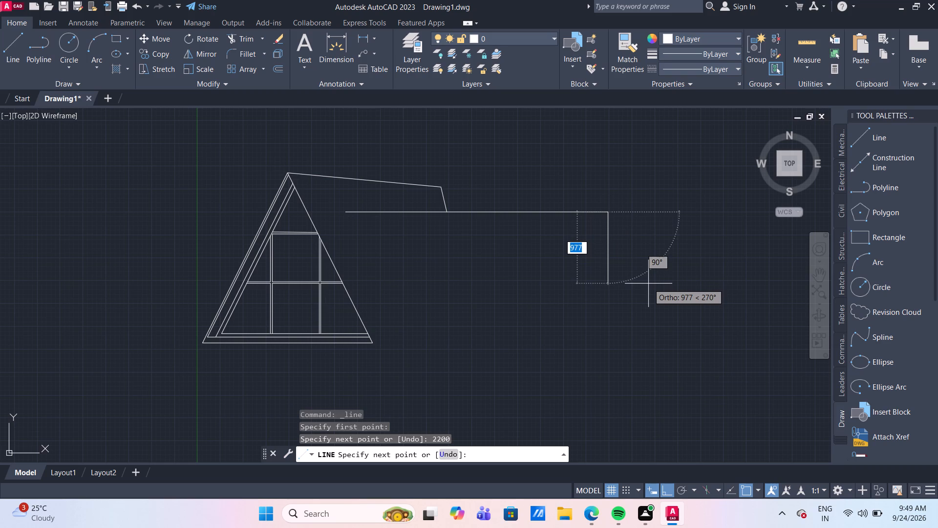
{"action": "key", "text": "ctrl+z"}
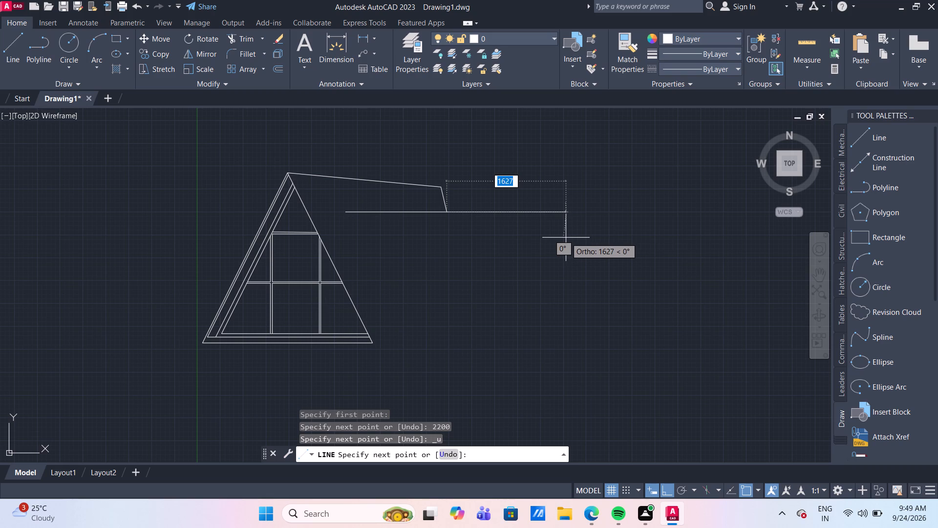
{"action": "type", "text": "1500"}
{"action": "key", "text": "Return"}
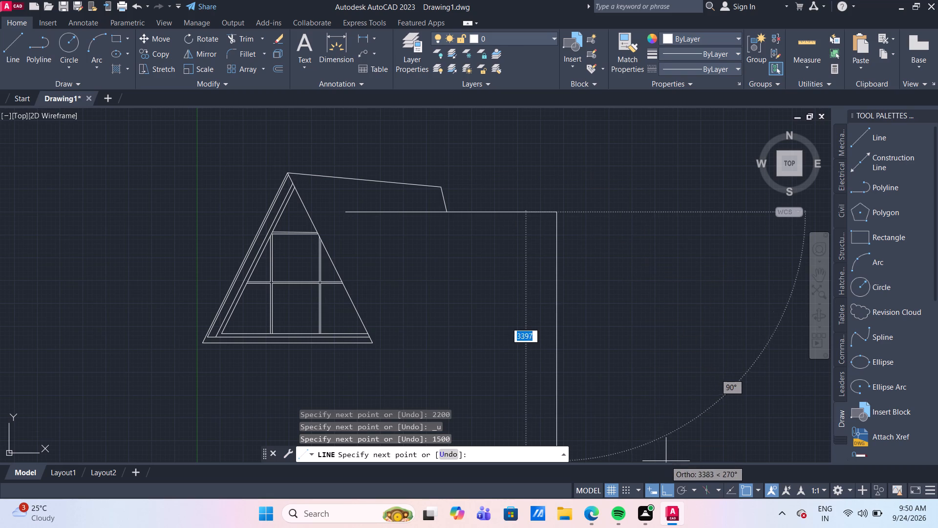
Add an 800 mm segment sloping down rightward at about 15° from the 1500 mm line's end.
{"action": "left_click", "coordinate": [667, 490]}
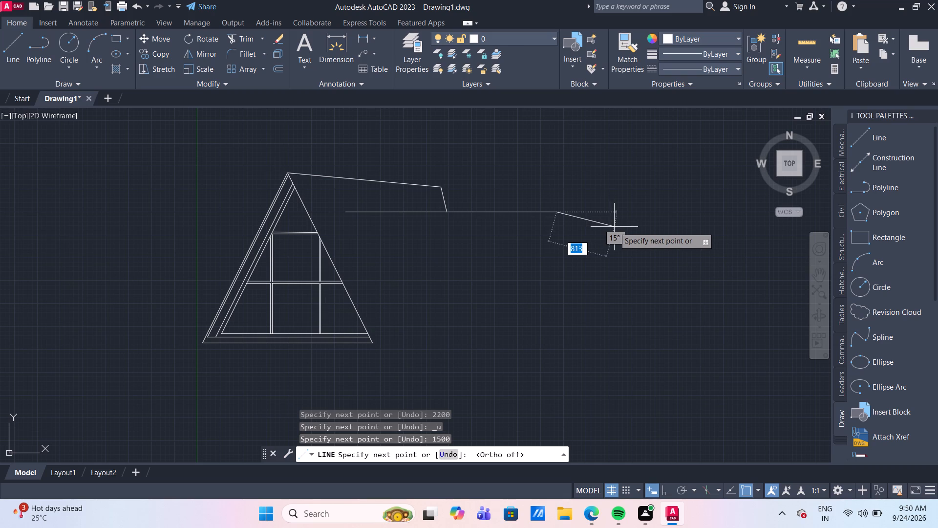
{"action": "type", "text": "800"}
{"action": "key", "text": "Return"}
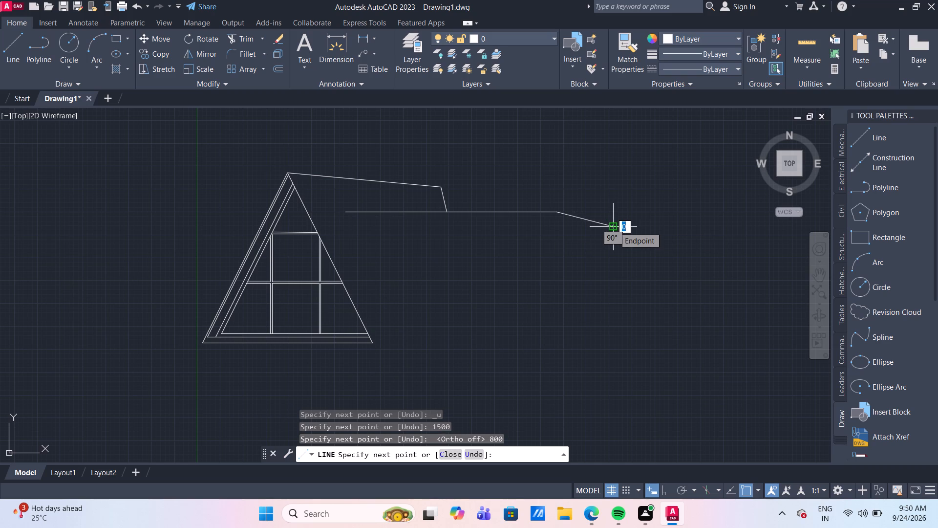
{"action": "scroll", "coordinate": [614, 227], "scroll_direction": "up", "scroll_amount": 2}
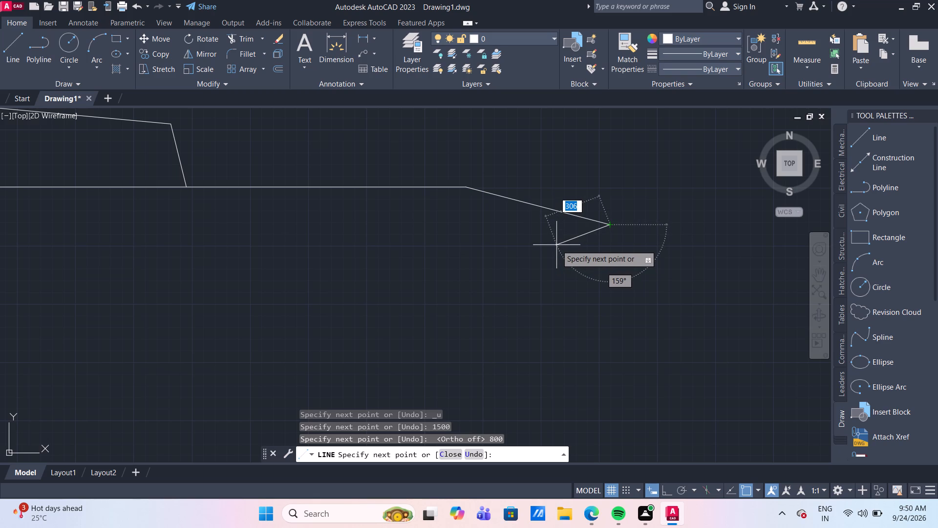
{"action": "key", "text": "Escape"}
Draw a horizontal line about 3040 mm long rightward from the frame's right sloped side, just above the middle crossbar.
{"action": "scroll", "coordinate": [560, 249], "scroll_direction": "down", "scroll_amount": 2}
{"action": "middle_click_drag", "start_coordinate": [554, 261], "coordinate": [552, 204]}
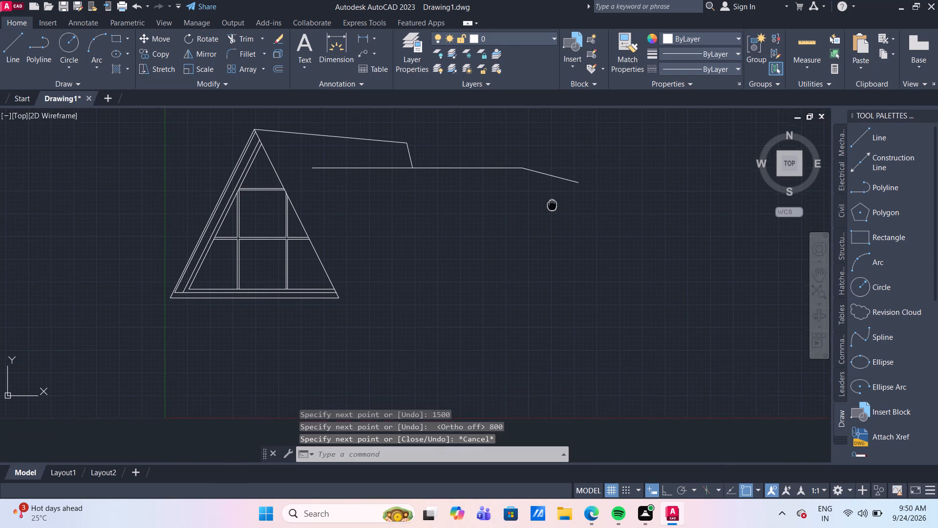
{"action": "middle_click_drag", "start_coordinate": [552, 204], "coordinate": [557, 206]}
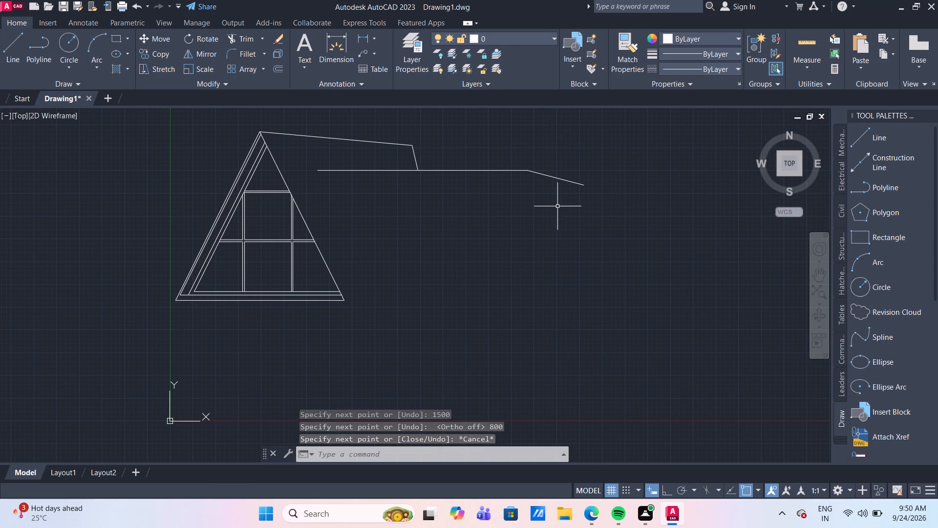
{"action": "left_click", "coordinate": [12, 45]}
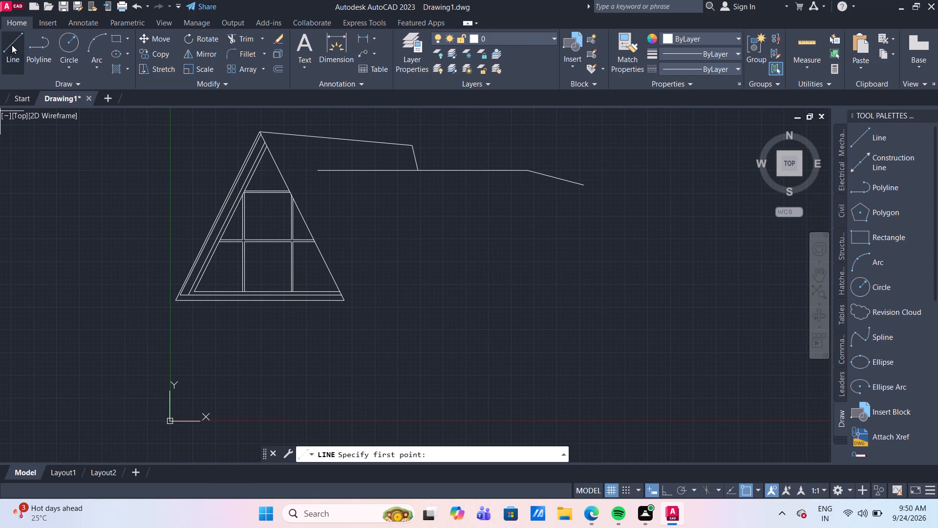
{"action": "scroll", "coordinate": [310, 210], "scroll_direction": "up", "scroll_amount": 2}
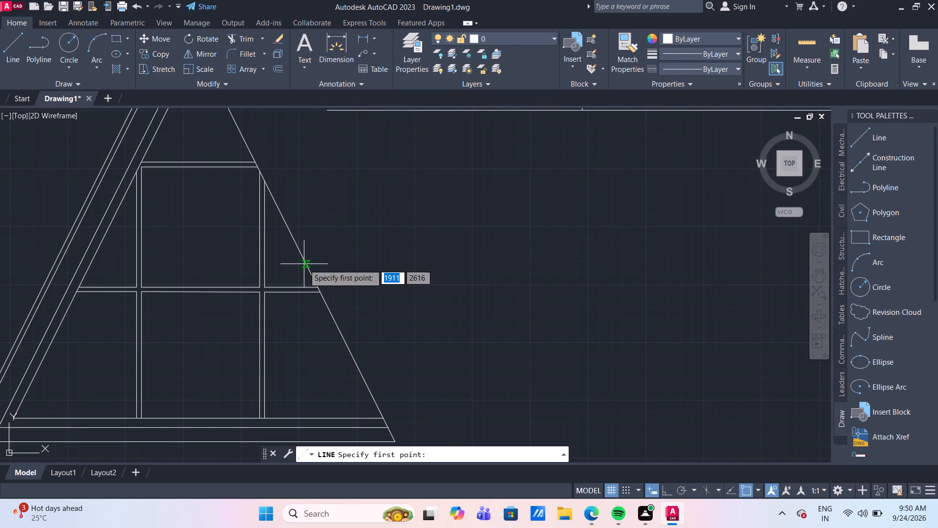
{"action": "left_click", "coordinate": [302, 263]}
{"action": "scroll", "coordinate": [510, 266], "scroll_direction": "down", "scroll_amount": 3}
{"action": "middle_click_drag", "start_coordinate": [542, 266], "coordinate": [422, 248]}
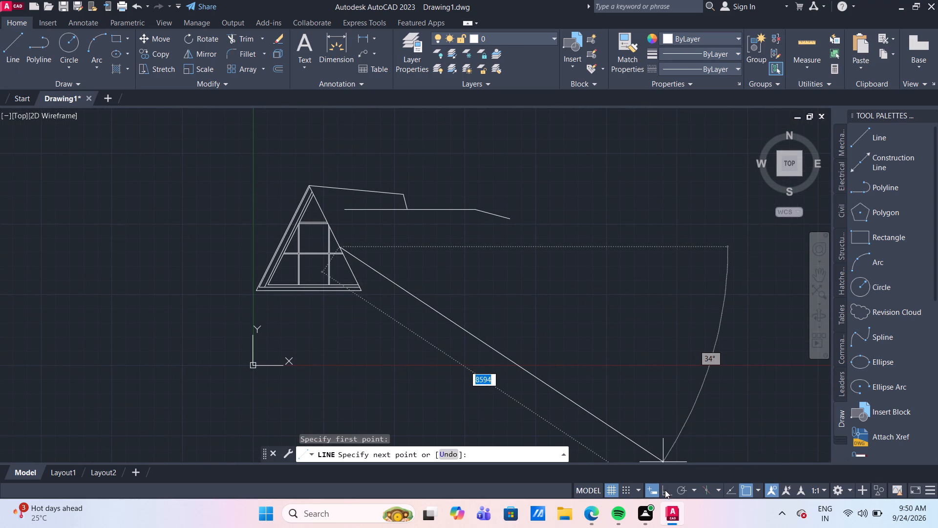
{"action": "left_click", "coordinate": [665, 490]}
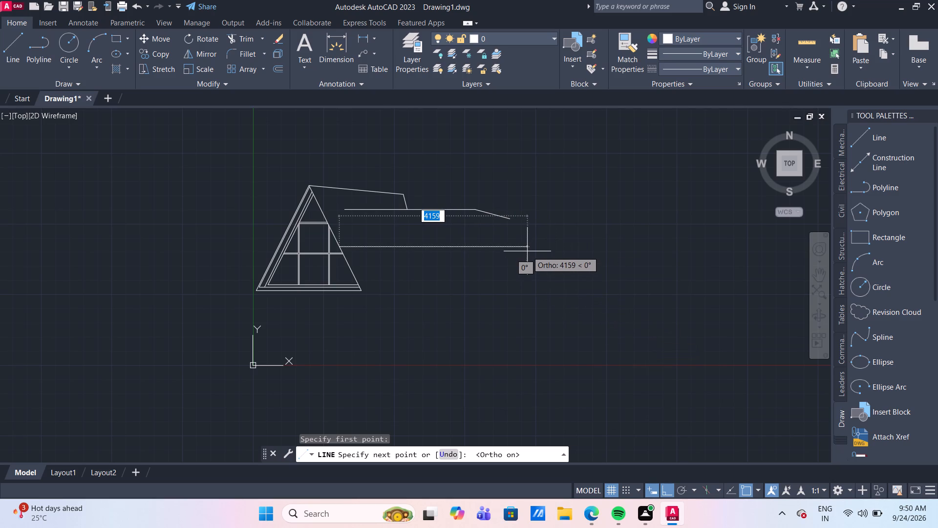
{"action": "scroll", "coordinate": [504, 251], "scroll_direction": "up", "scroll_amount": 1}
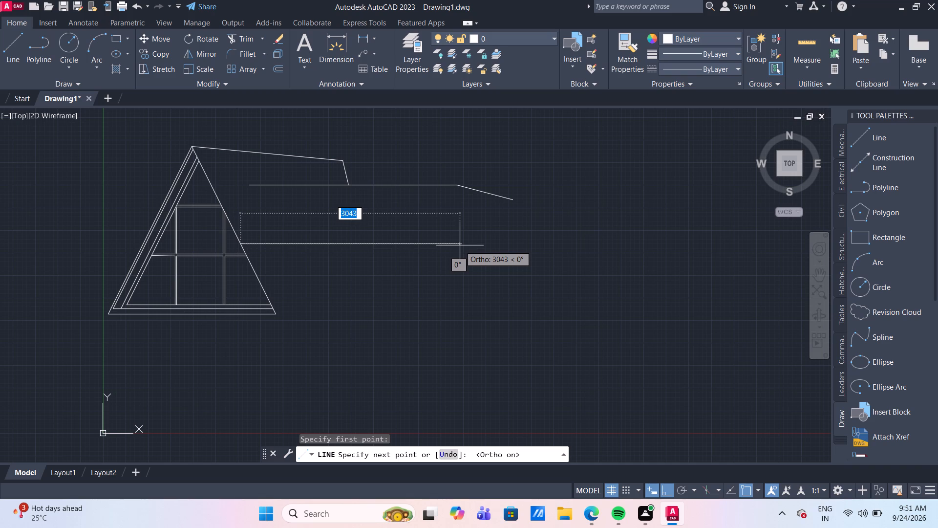
{"action": "left_click", "coordinate": [460, 245]}
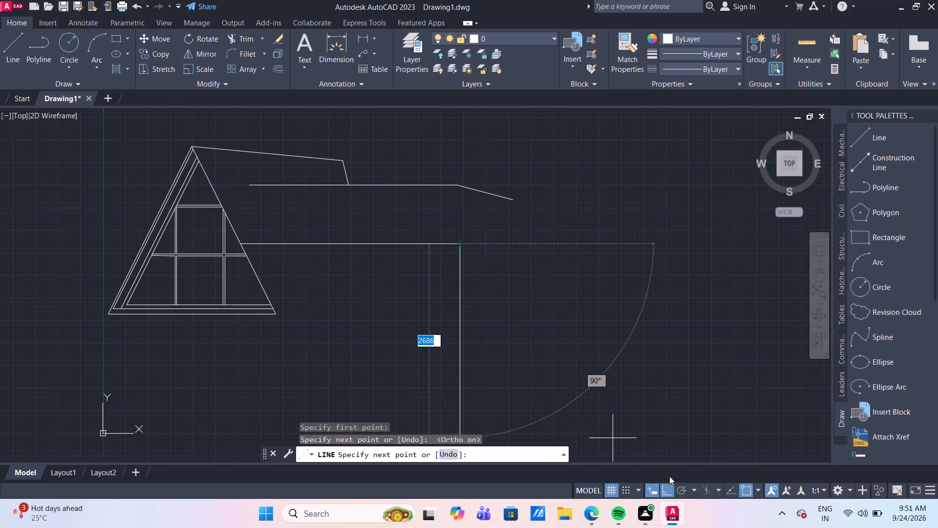
Add a 1000 mm segment sloping down rightward at about 15° from the new horizontal line's end.
{"action": "left_click", "coordinate": [669, 491]}
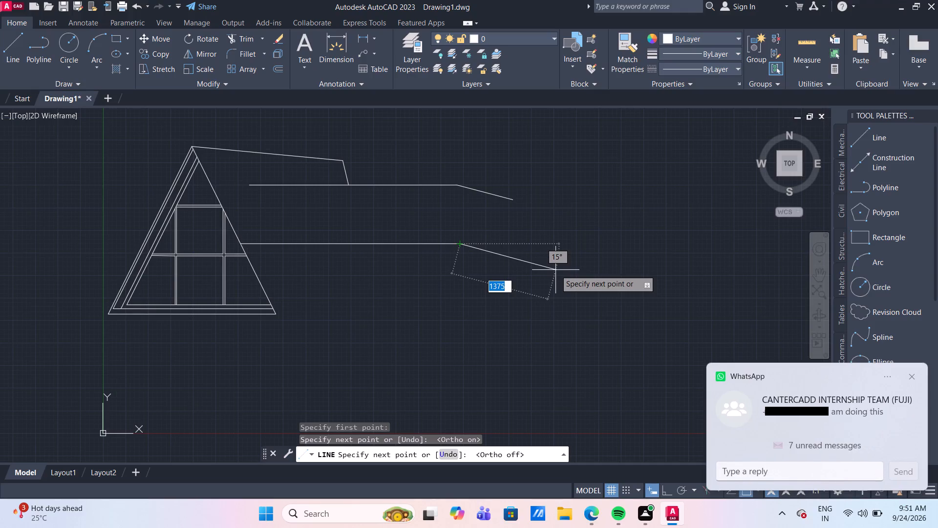
{"action": "type", "text": "1000"}
{"action": "key", "text": "Return"}
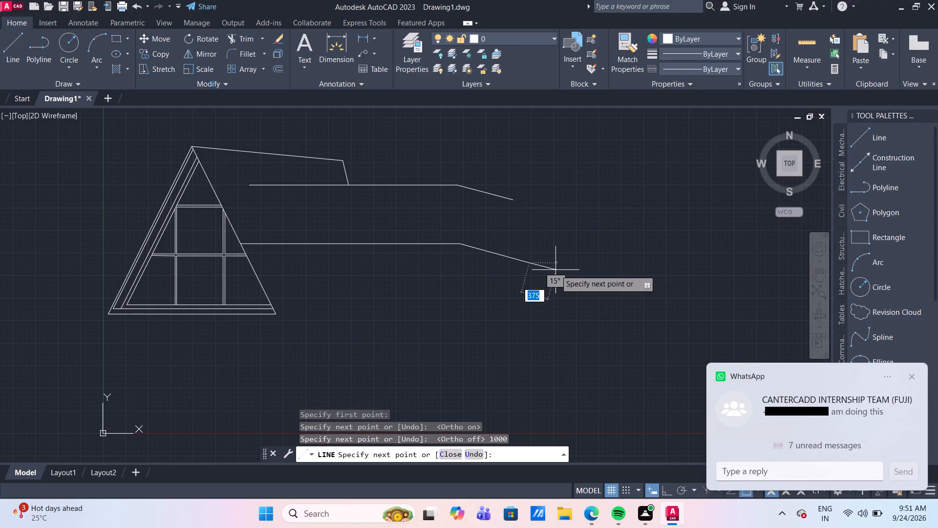
{"action": "key", "text": "Return"}
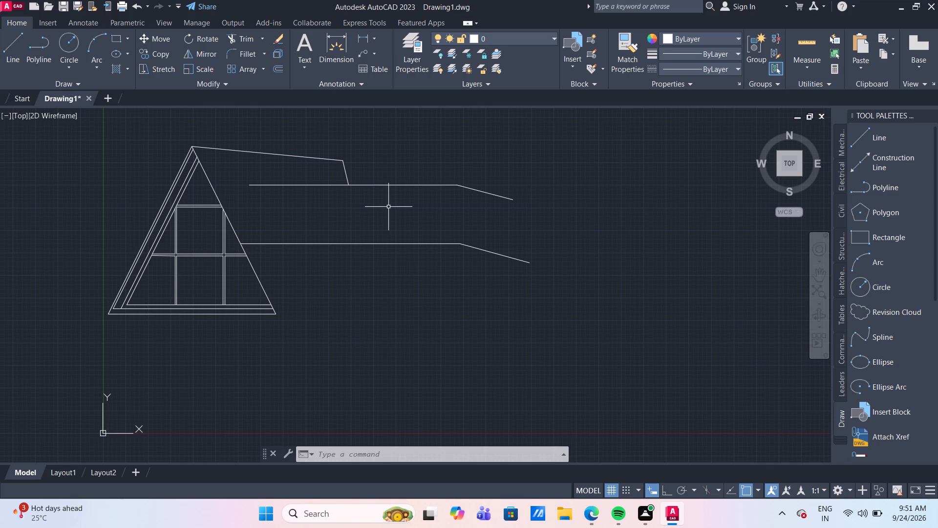
Offset both collinear segments of the upper horizontal line 100 mm downward using the Through option.
{"action": "key", "text": "o"}
{"action": "key", "text": "Return"}
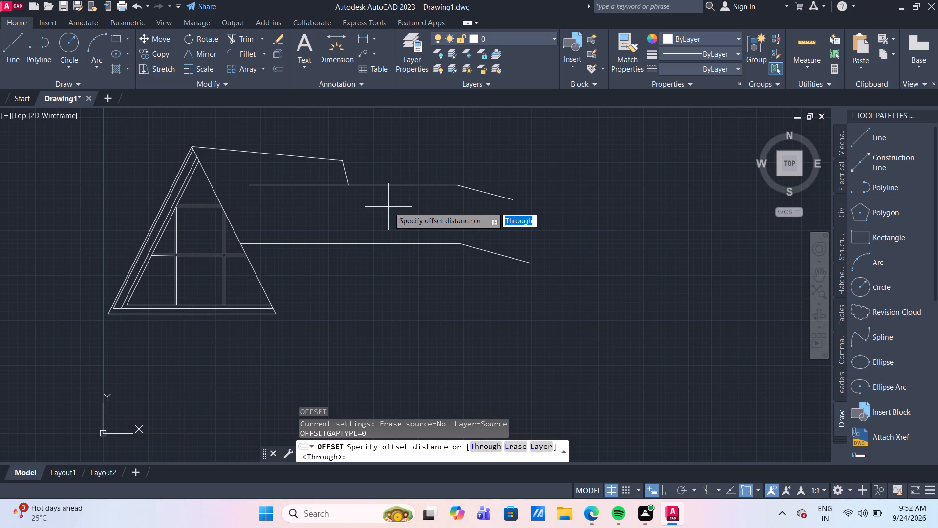
{"action": "key", "text": "Return"}
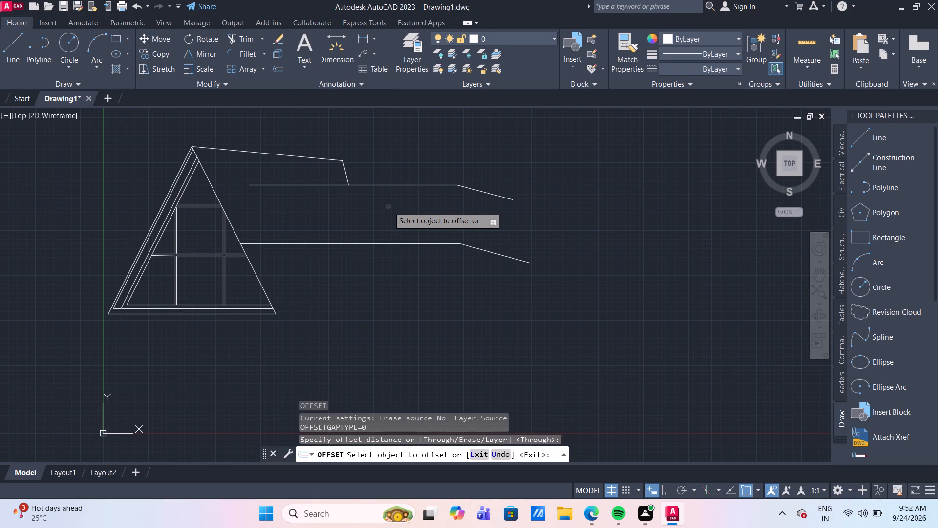
{"action": "left_click", "coordinate": [382, 183]}
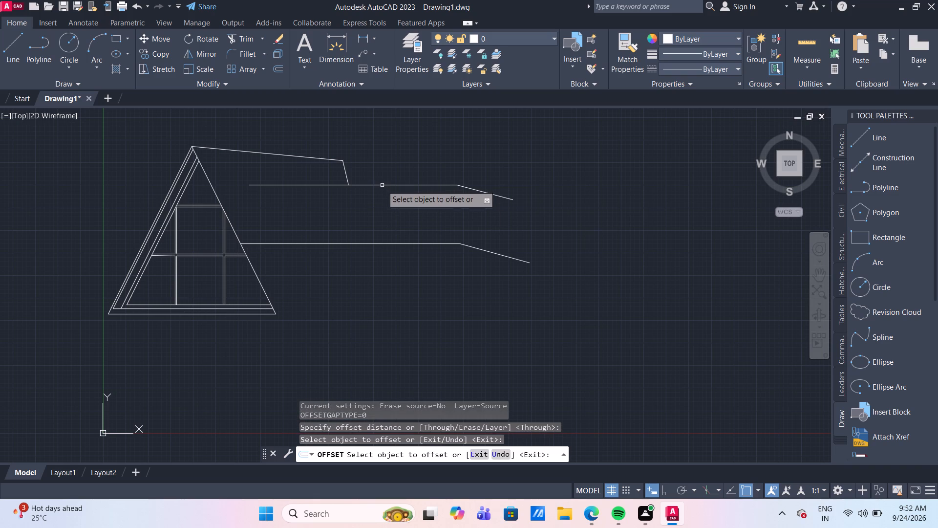
{"action": "left_click", "coordinate": [382, 185]}
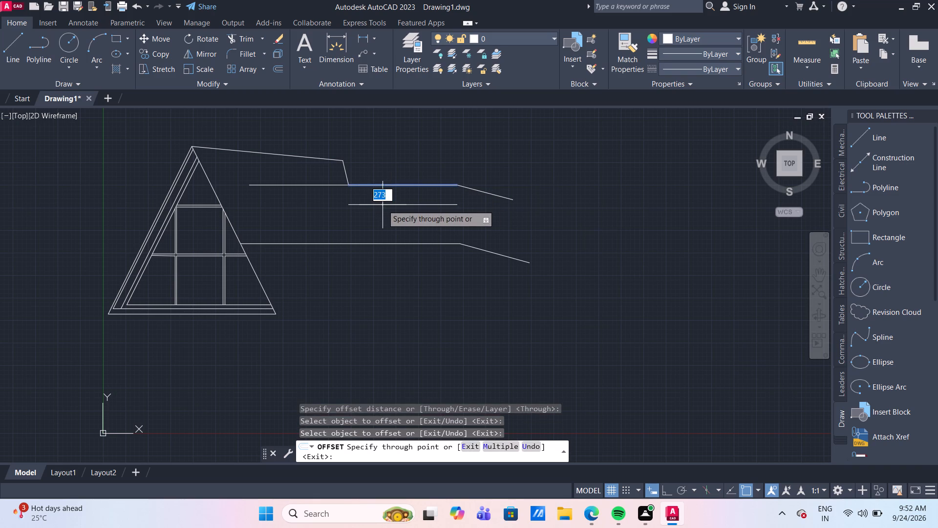
{"action": "type", "text": "100"}
{"action": "key", "text": "Return"}
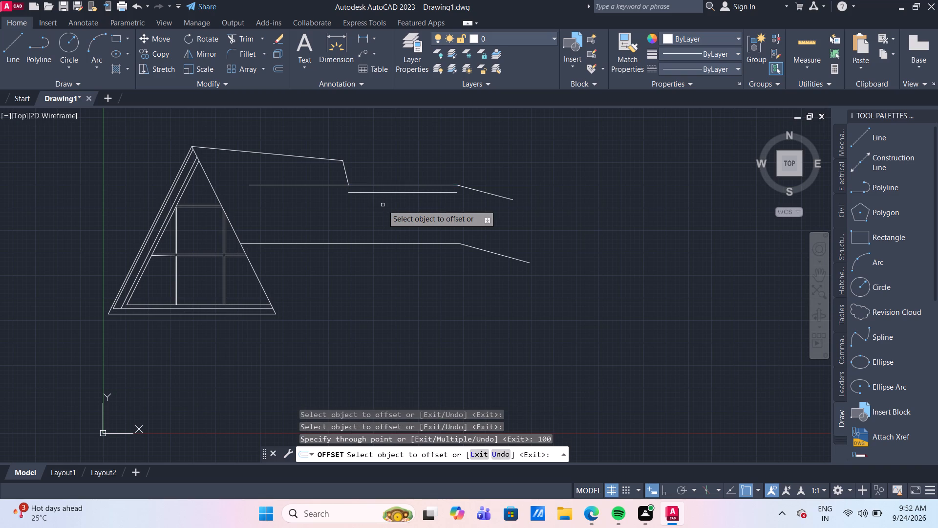
{"action": "left_click", "coordinate": [329, 185]}
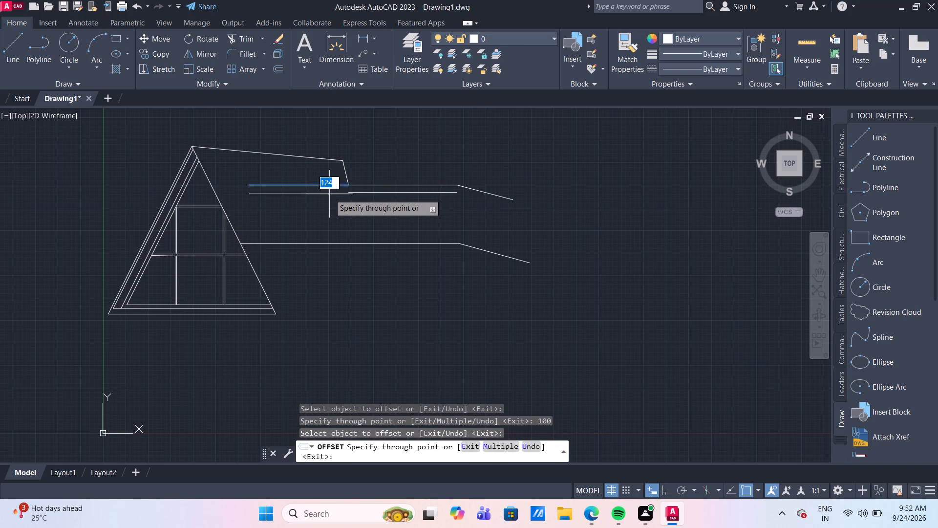
{"action": "type", "text": "100"}
{"action": "key", "text": "Return"}
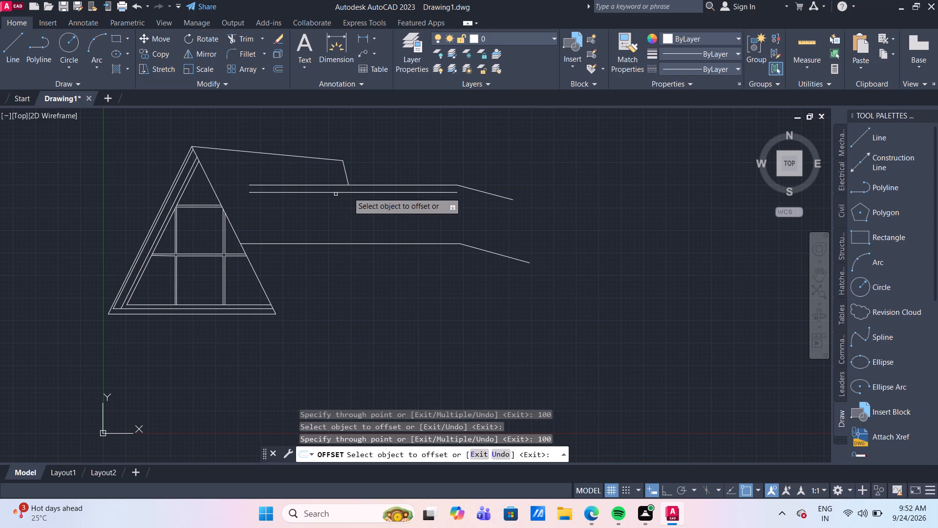
Offset the two new horizontal copies another 50 mm downward.
{"action": "left_click", "coordinate": [389, 191]}
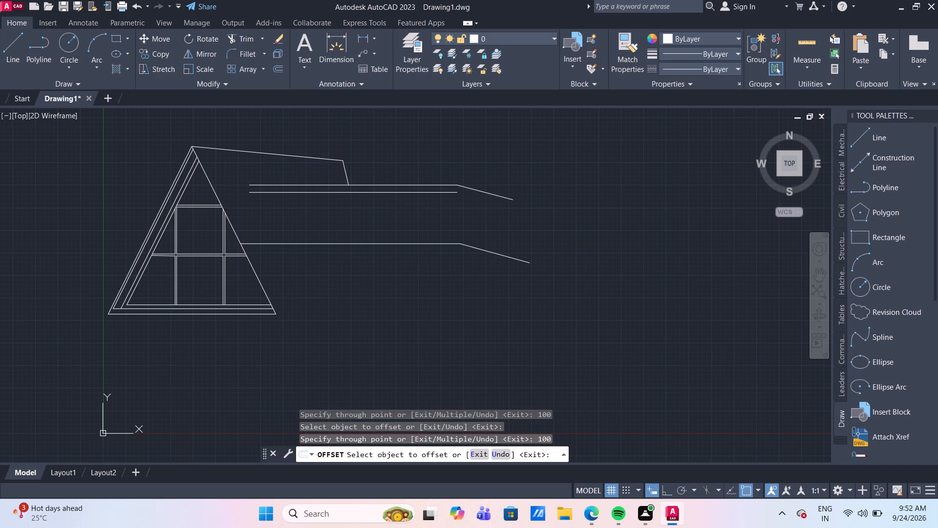
{"action": "type", "text": "50"}
{"action": "key", "text": "Return"}
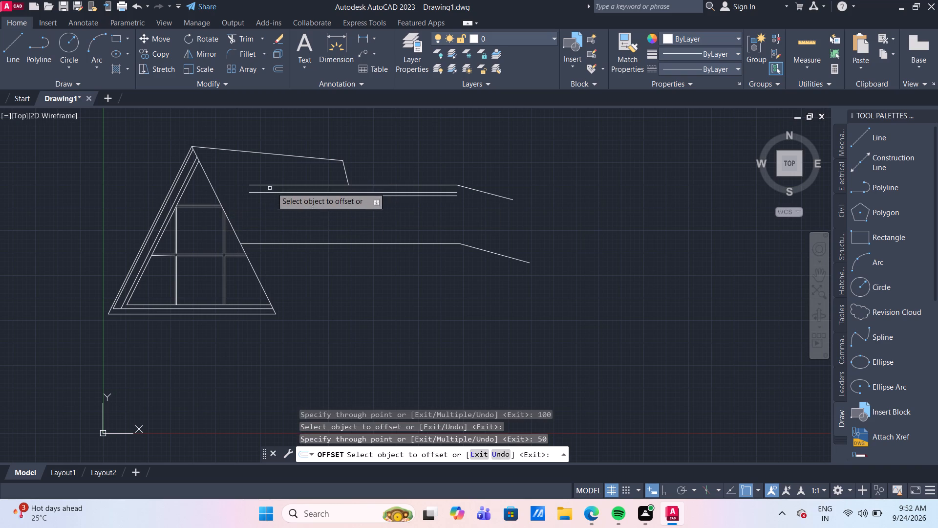
{"action": "left_click", "coordinate": [300, 193]}
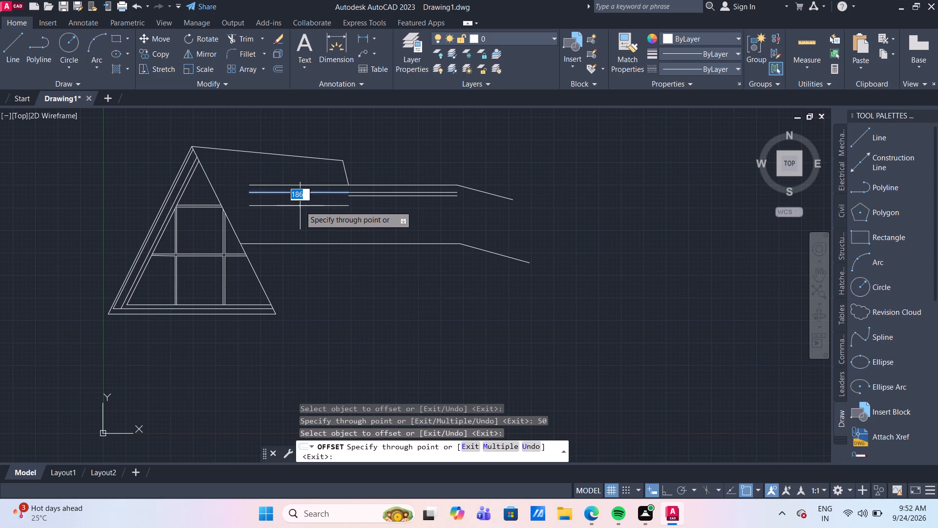
{"action": "type", "text": "50"}
{"action": "key", "text": "Return"}
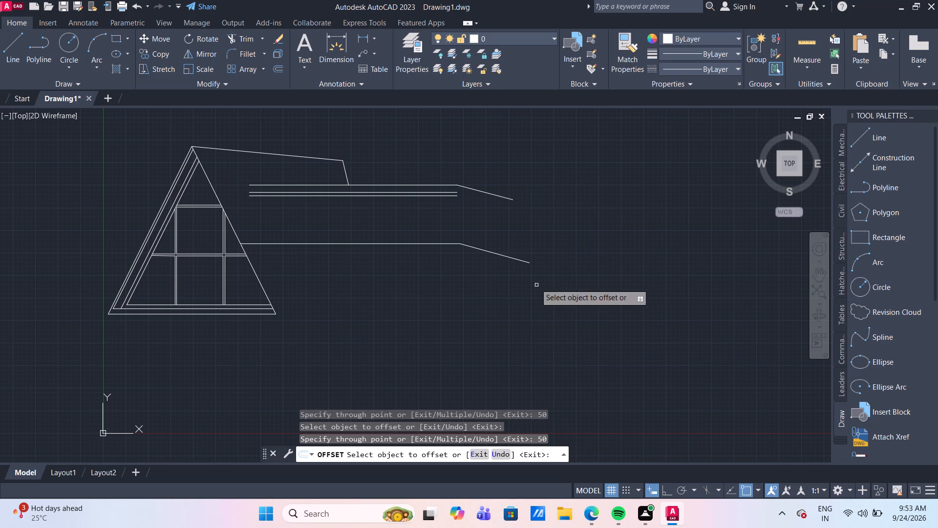
Offset the upper 800 mm sloped segment 75 mm downward, and offset that copy a further 100 mm downward.
{"action": "scroll", "coordinate": [504, 209], "scroll_direction": "up", "scroll_amount": 2}
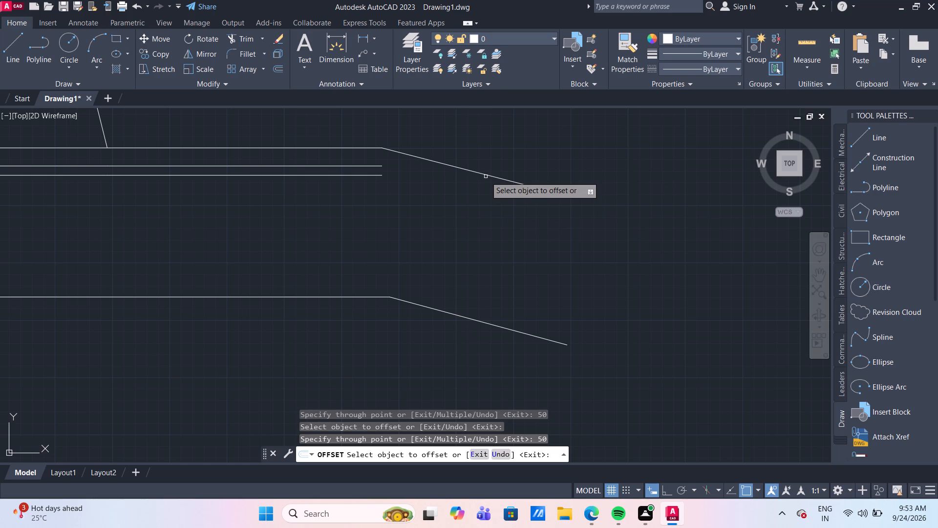
{"action": "left_click", "coordinate": [481, 174]}
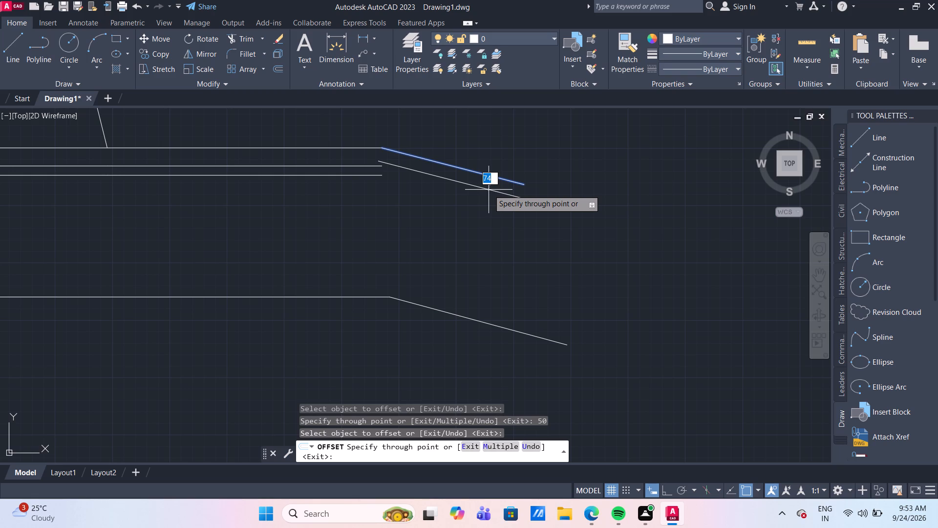
{"action": "type", "text": "75"}
{"action": "key", "text": "Return"}
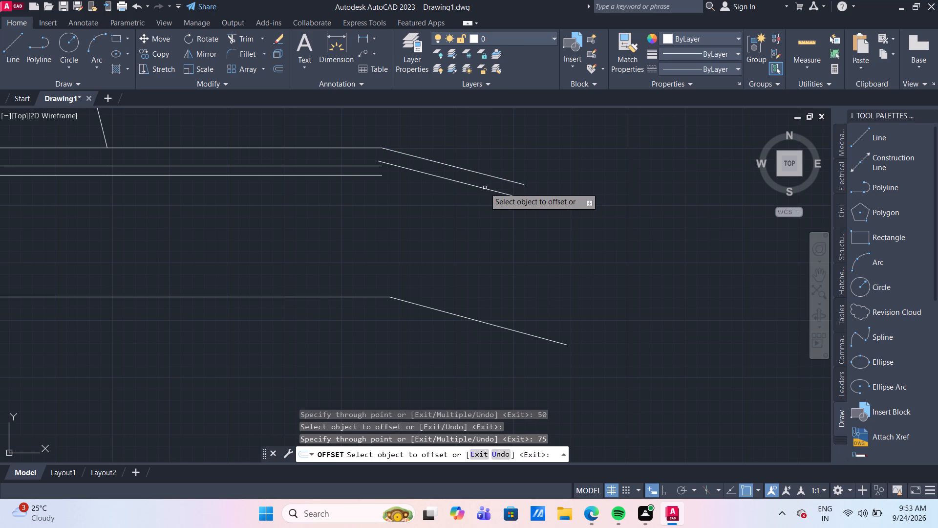
{"action": "left_click", "coordinate": [485, 189]}
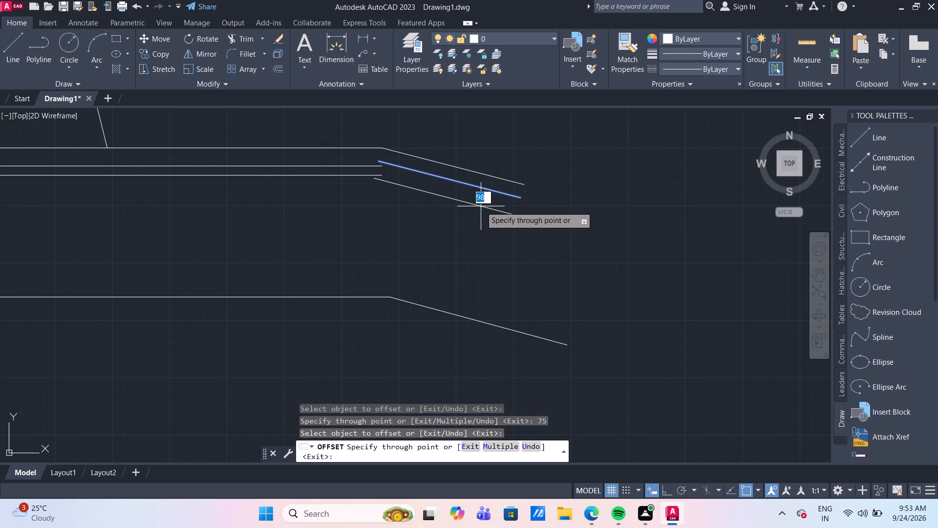
{"action": "type", "text": "100"}
{"action": "key", "text": "Return"}
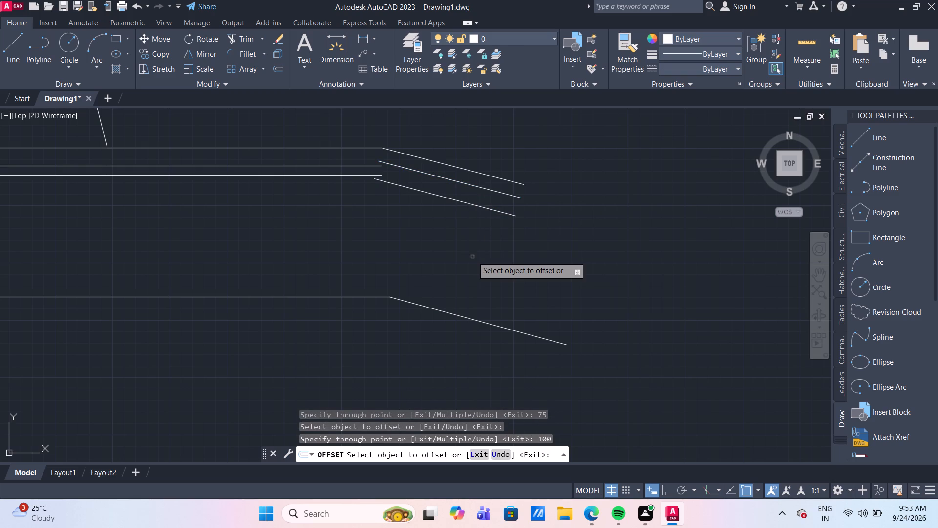
{"action": "key", "text": "Escape"}
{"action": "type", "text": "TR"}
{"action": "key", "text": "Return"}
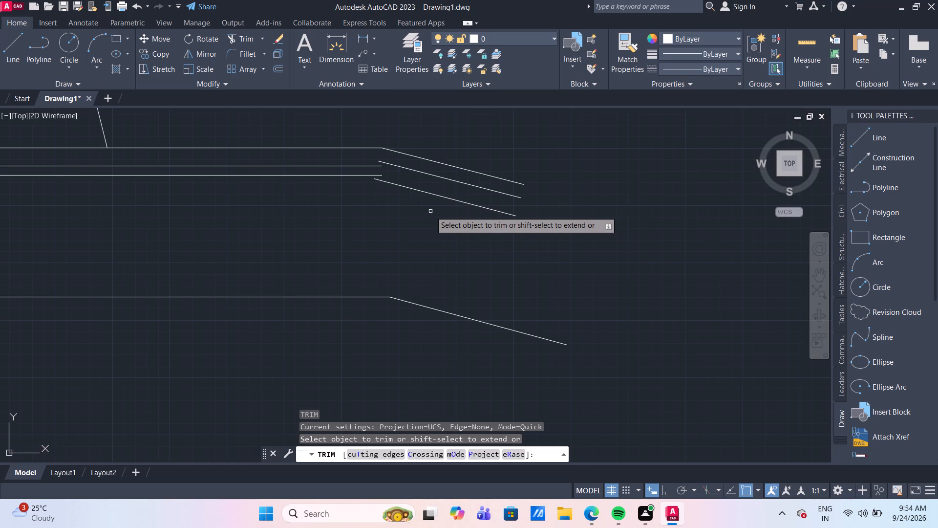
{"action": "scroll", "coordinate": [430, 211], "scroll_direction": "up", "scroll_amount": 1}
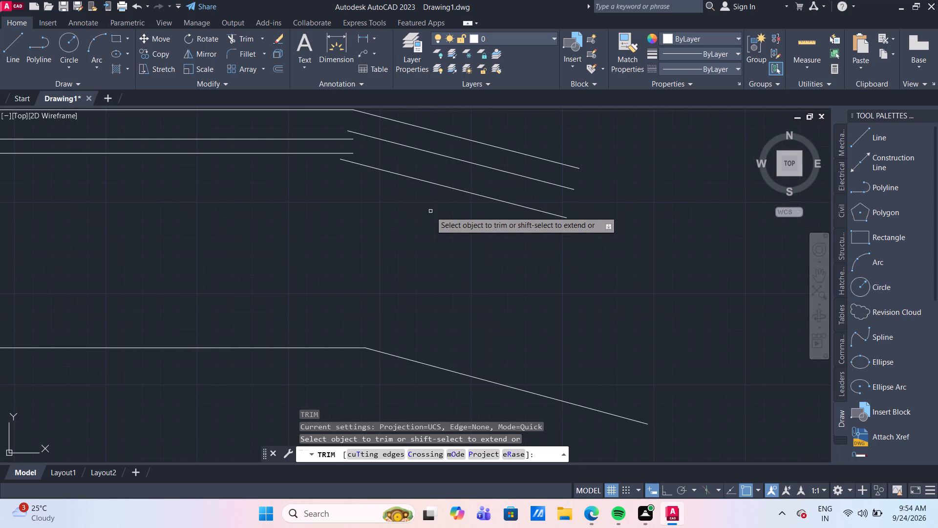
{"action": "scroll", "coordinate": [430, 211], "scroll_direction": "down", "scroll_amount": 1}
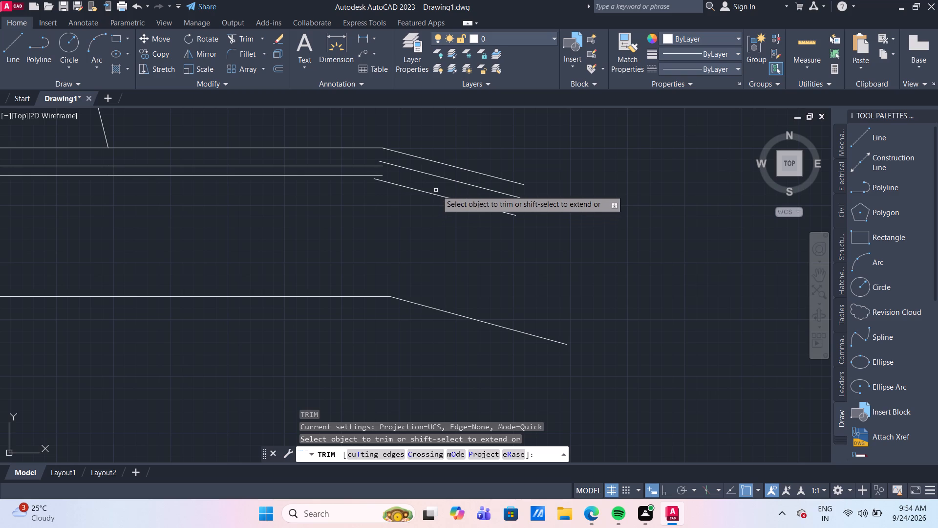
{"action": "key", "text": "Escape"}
Offset the lowest 800 mm sloped line 25 mm upward using the Through option.
{"action": "key", "text": "o"}
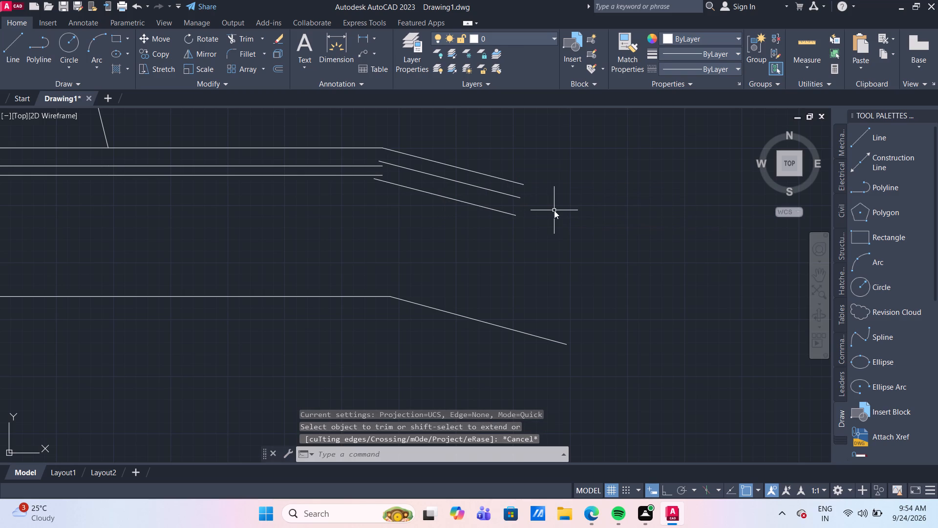
{"action": "key", "text": "Return"}
{"action": "key", "text": "Return"}
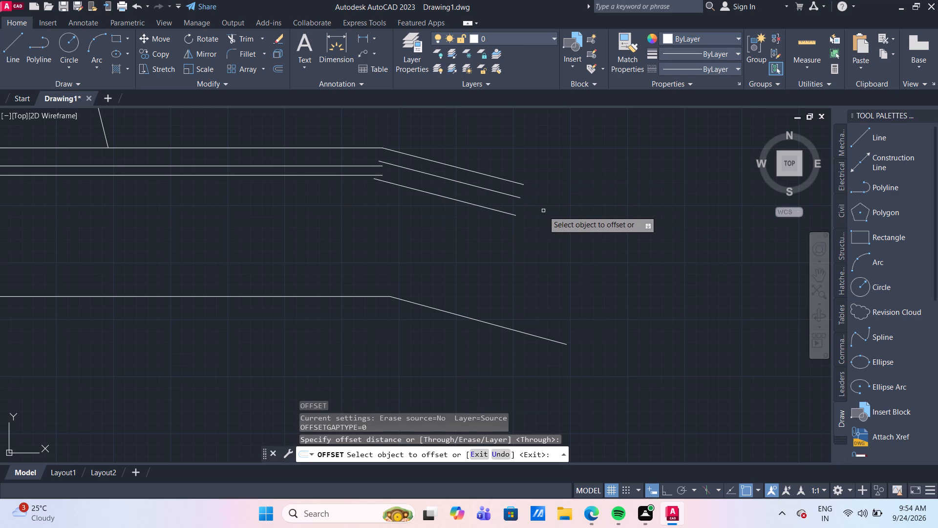
{"action": "scroll", "coordinate": [425, 172], "scroll_direction": "up", "scroll_amount": 2}
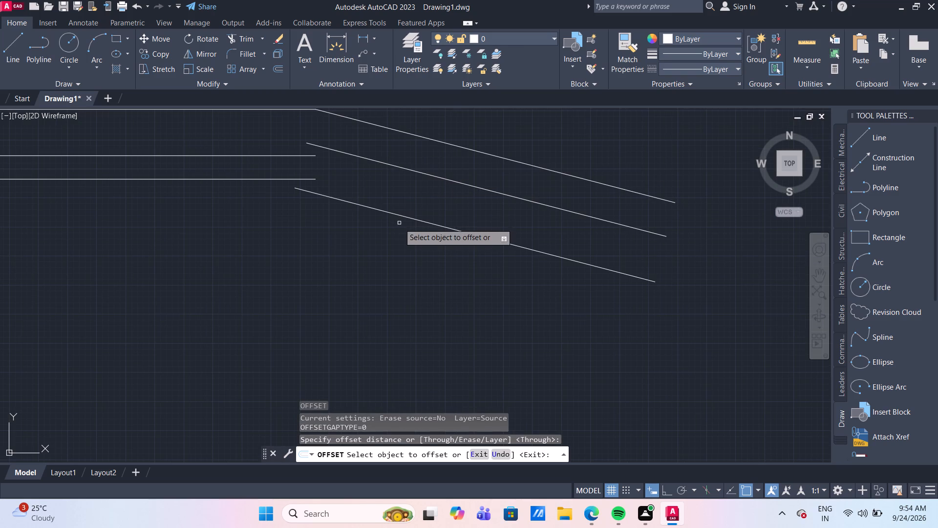
{"action": "left_click", "coordinate": [399, 218]}
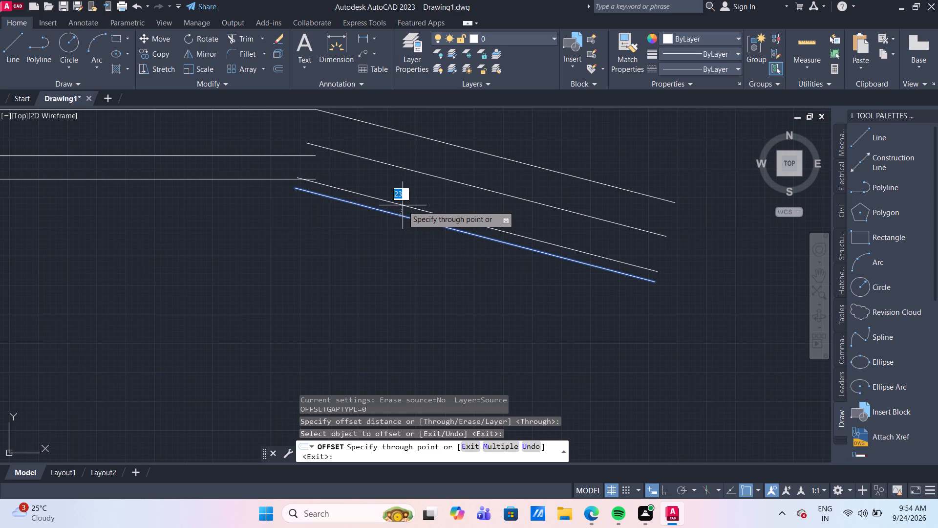
{"action": "type", "text": "20"}
{"action": "key", "text": "BackSpace"}
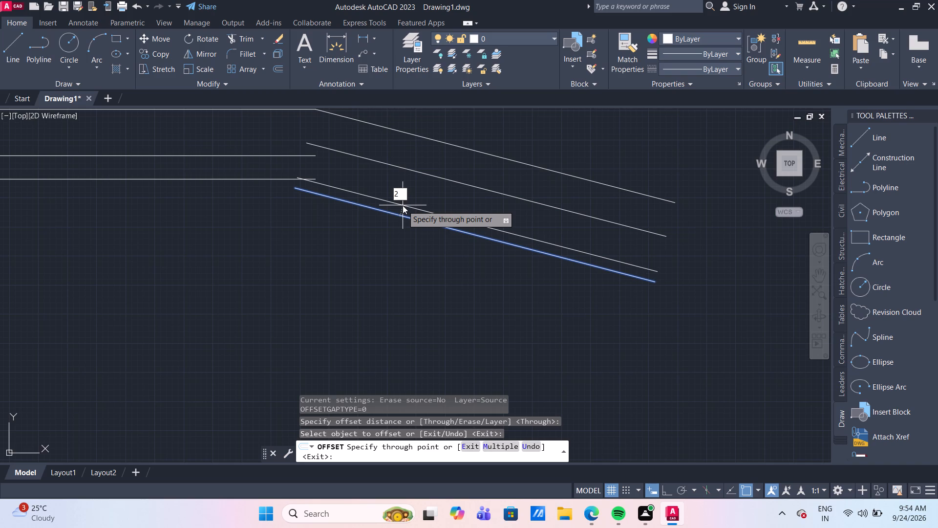
{"action": "key", "text": "5"}
{"action": "key", "text": "Return"}
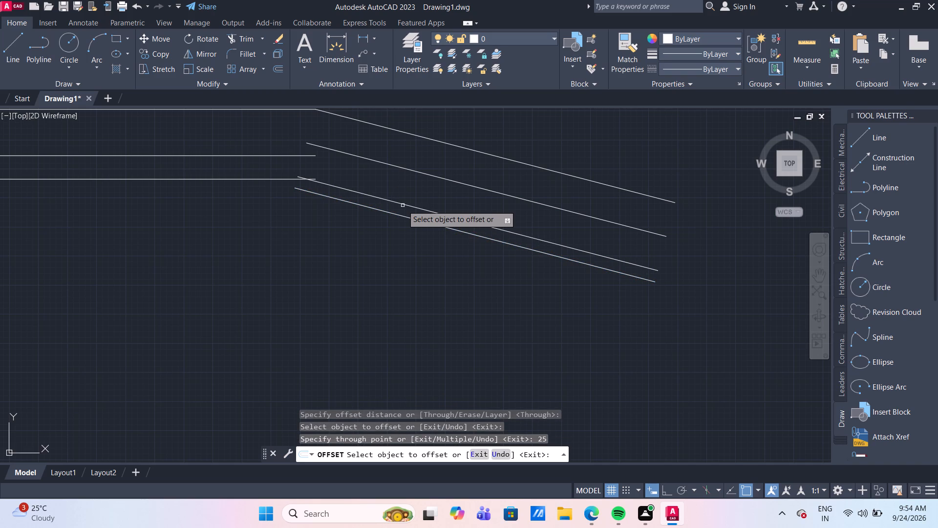
{"action": "key", "text": "Escape"}
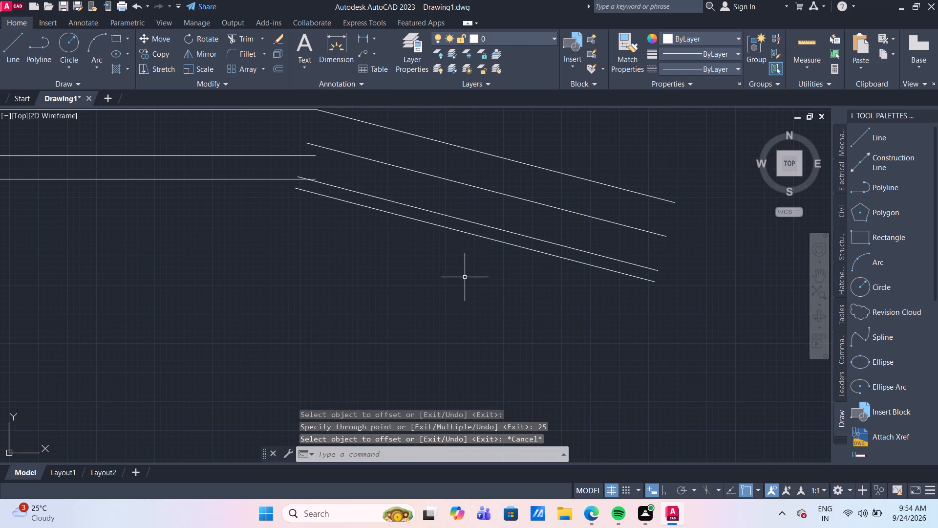
Delete the lowest sloped line, keeping the new copy just above it.
{"action": "left_click", "coordinate": [464, 234]}
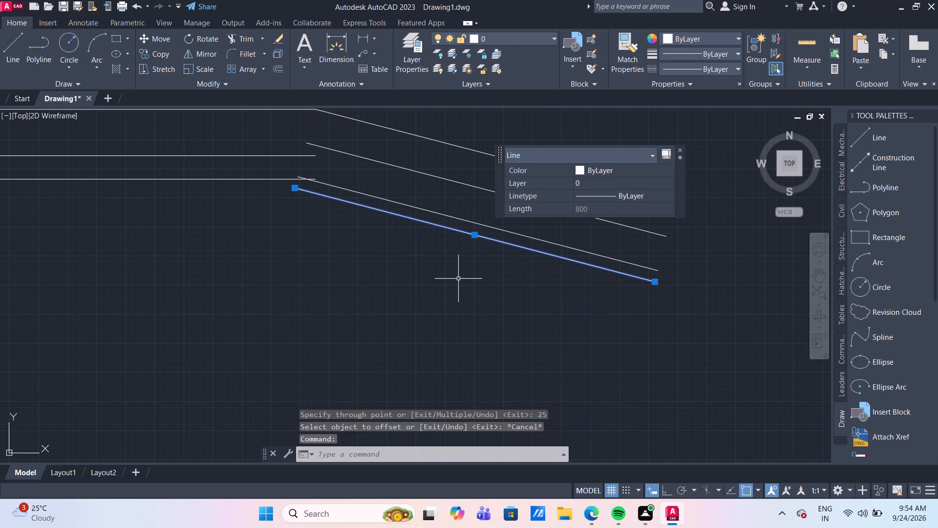
{"action": "key", "text": "Delete"}
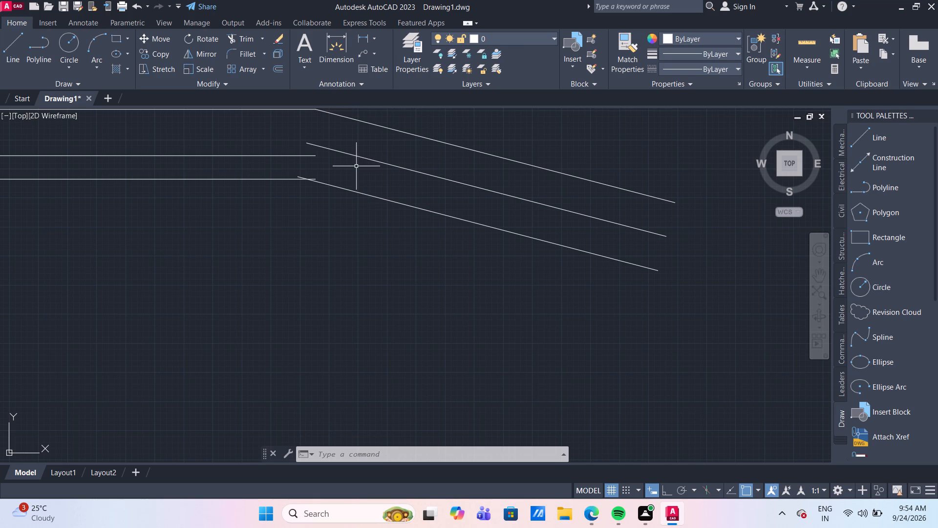
Extend the middle horizontal line to its sloped counterpart and trim the overhanging ends at both lower corners of the offset lines.
{"action": "scroll", "coordinate": [410, 264], "scroll_direction": "down", "scroll_amount": 2}
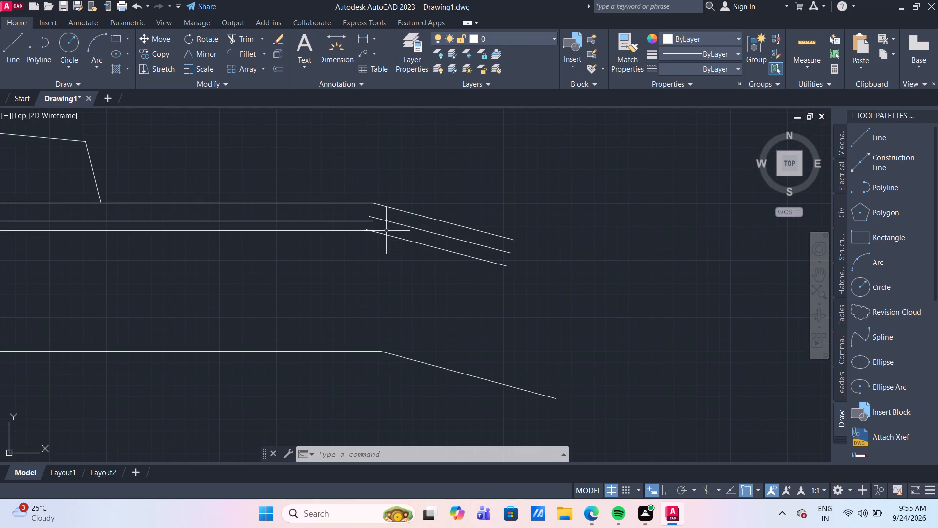
{"action": "scroll", "coordinate": [381, 227], "scroll_direction": "up", "scroll_amount": 1}
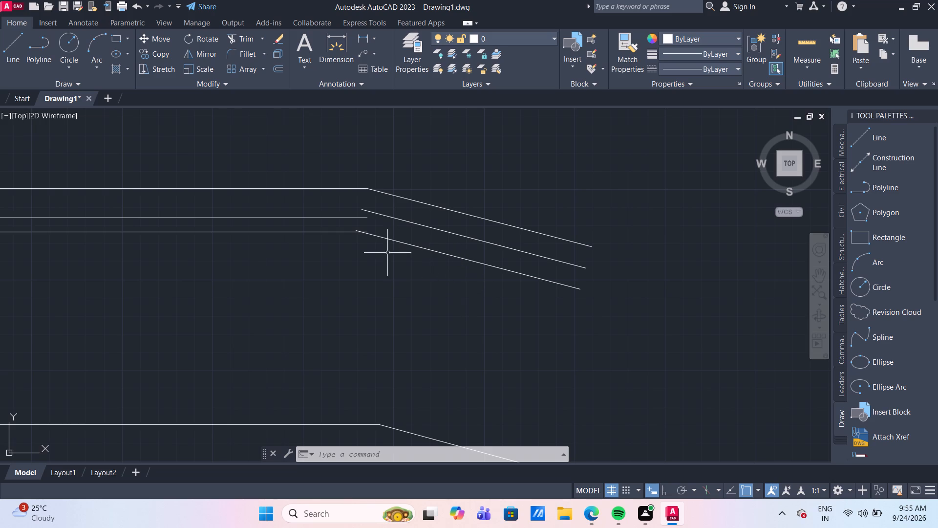
{"action": "scroll", "coordinate": [349, 261], "scroll_direction": "up", "scroll_amount": 1}
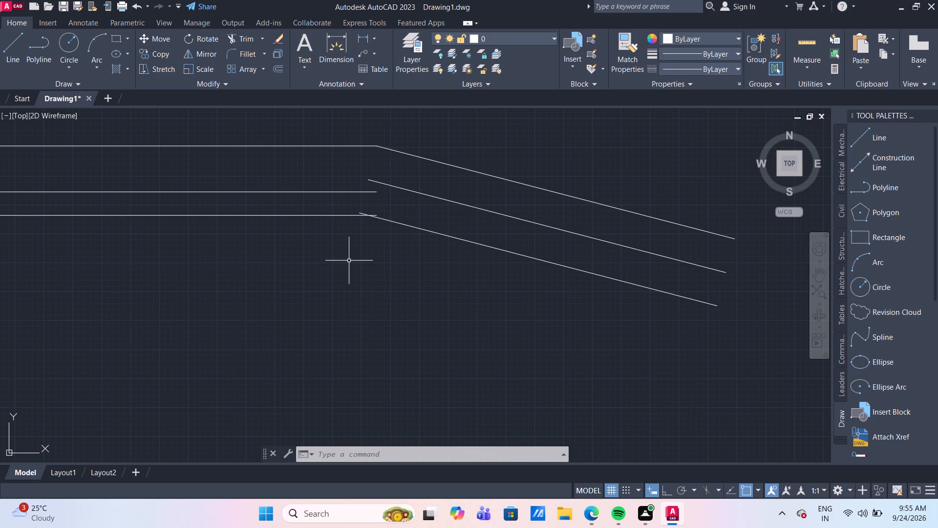
{"action": "type", "text": "TR"}
{"action": "key", "text": "Return"}
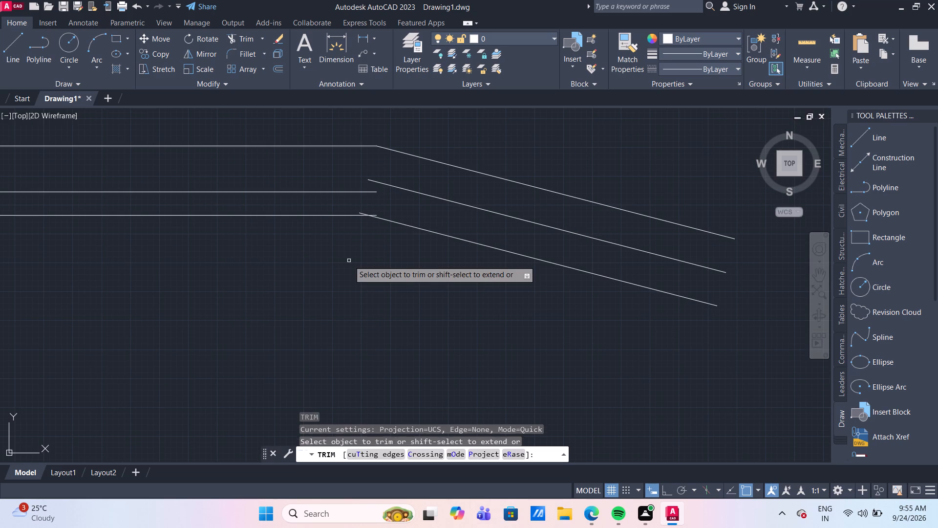
{"action": "left_click", "coordinate": [365, 192], "text": "shift"}
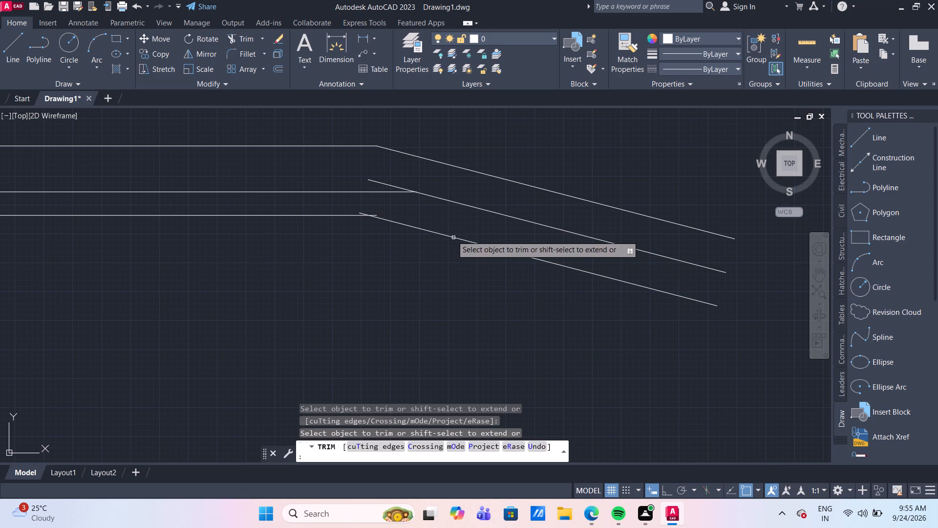
{"action": "left_click", "coordinate": [397, 187]}
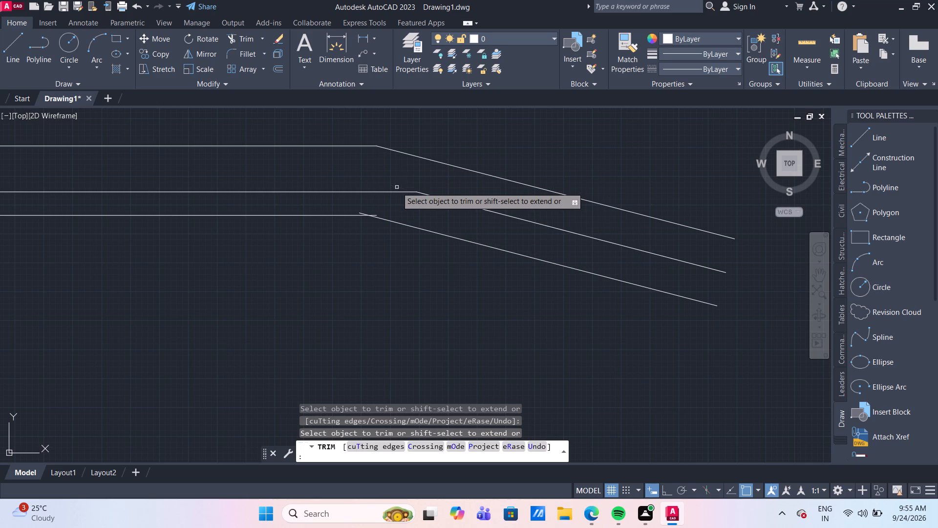
{"action": "scroll", "coordinate": [385, 217], "scroll_direction": "up", "scroll_amount": 3}
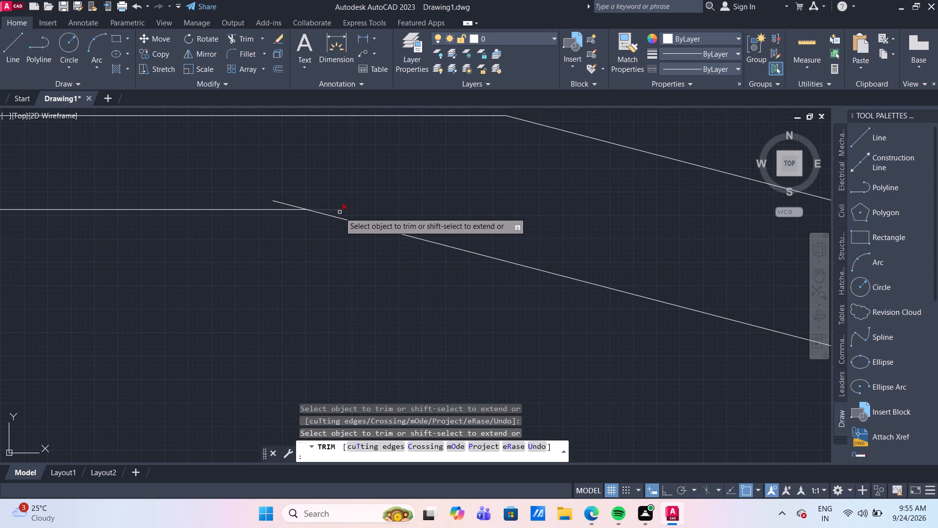
{"action": "left_click", "coordinate": [339, 211]}
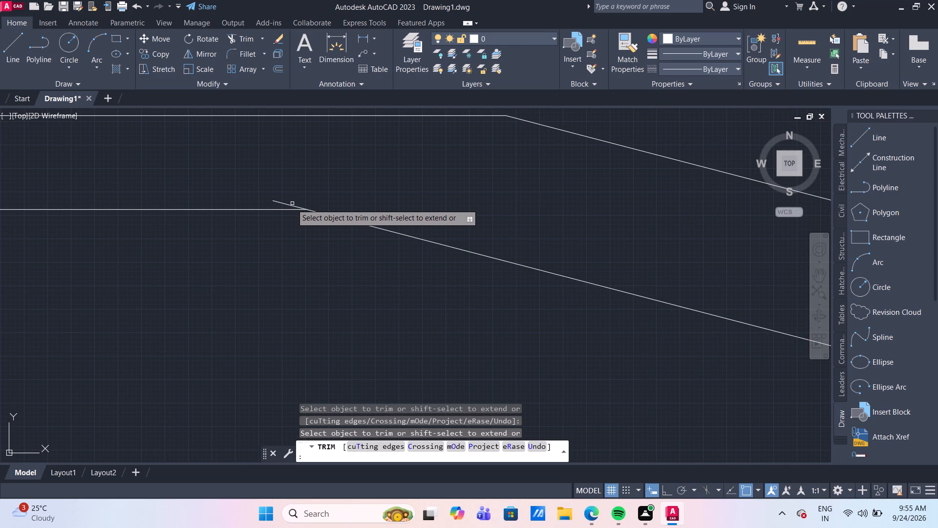
{"action": "left_click", "coordinate": [291, 205]}
{"action": "scroll", "coordinate": [467, 178], "scroll_direction": "down", "scroll_amount": 2}
{"action": "scroll", "coordinate": [504, 270], "scroll_direction": "down", "scroll_amount": 3}
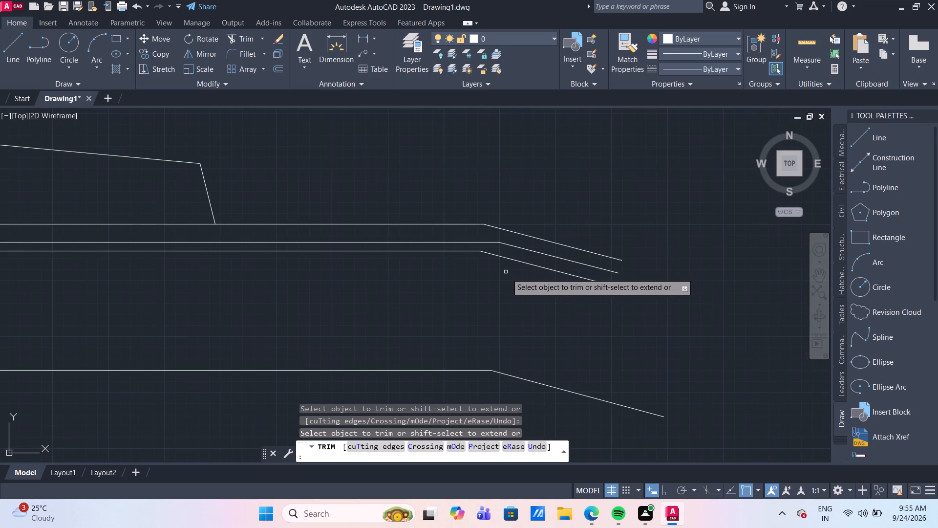
{"action": "middle_click_drag", "start_coordinate": [548, 309], "coordinate": [520, 263]}
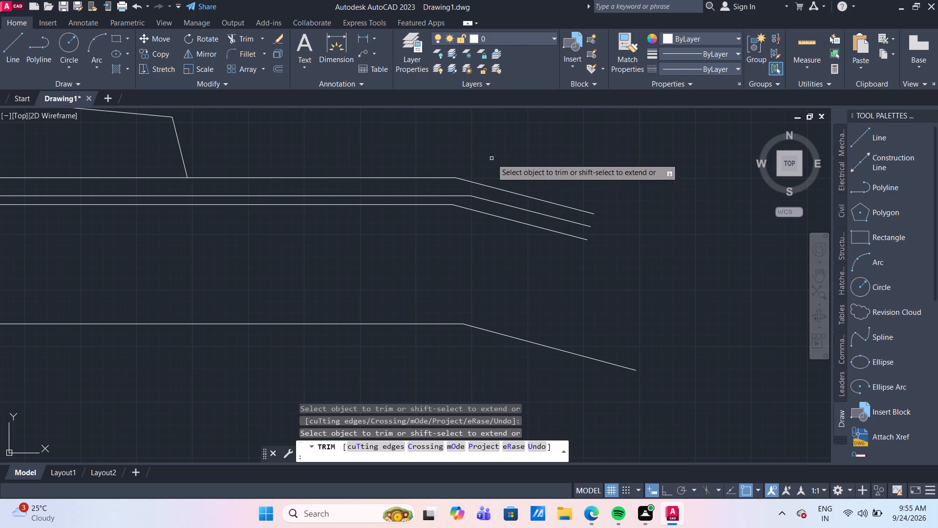
Draw a steep helper line just beyond the right ends of the three upper sloped lines.
{"action": "left_click", "coordinate": [17, 44]}
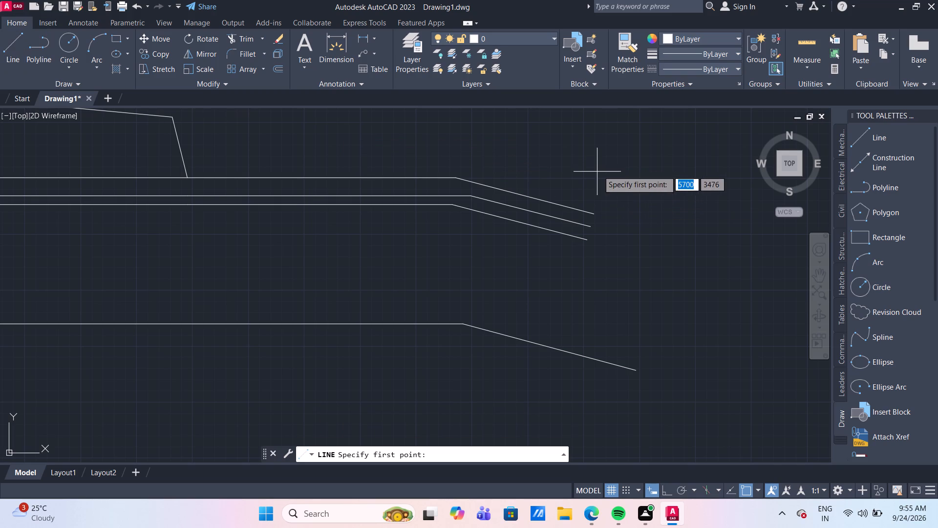
{"action": "left_click", "coordinate": [598, 156]}
{"action": "left_click", "coordinate": [620, 256]}
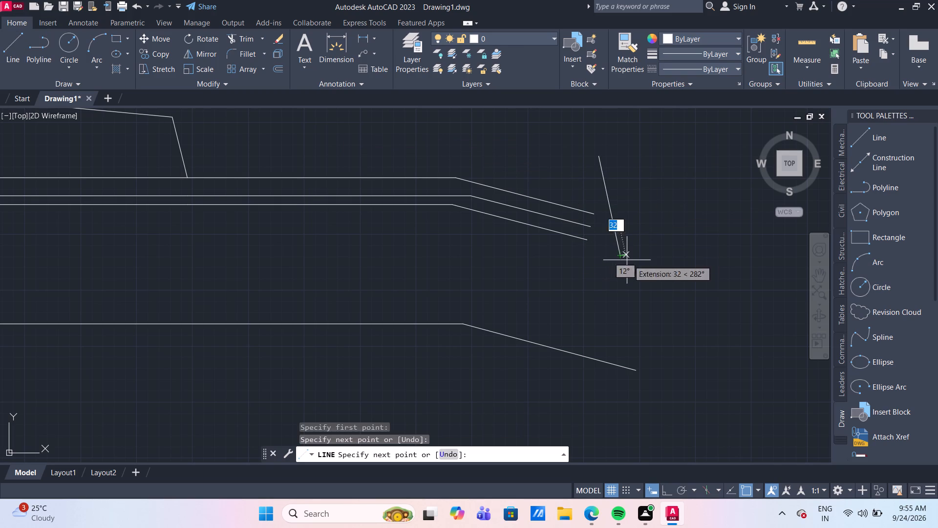
{"action": "key", "text": "Return"}
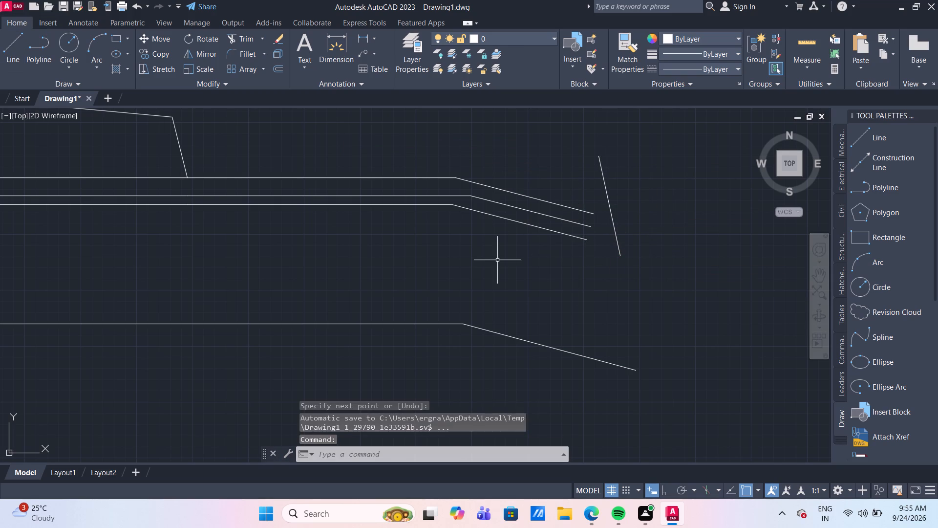
Extend the top horizontal line to the steep helper line.
{"action": "type", "text": "TR"}
{"action": "key", "text": "Return"}
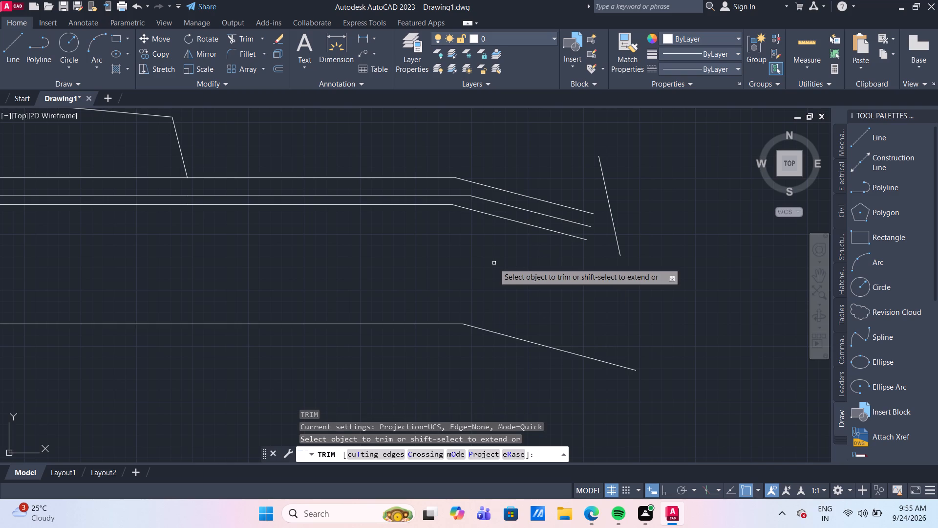
{"action": "left_click", "coordinate": [422, 176], "text": "shift"}
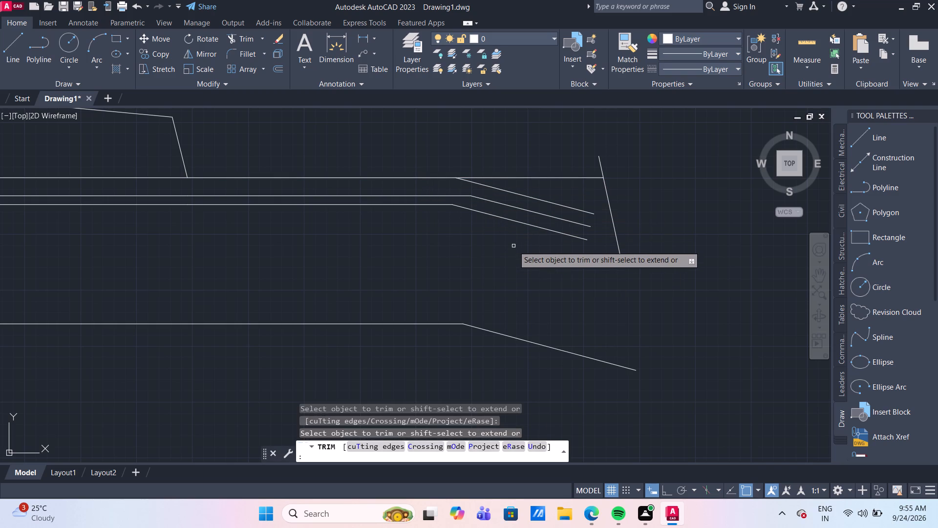
{"action": "key", "text": "Escape"}
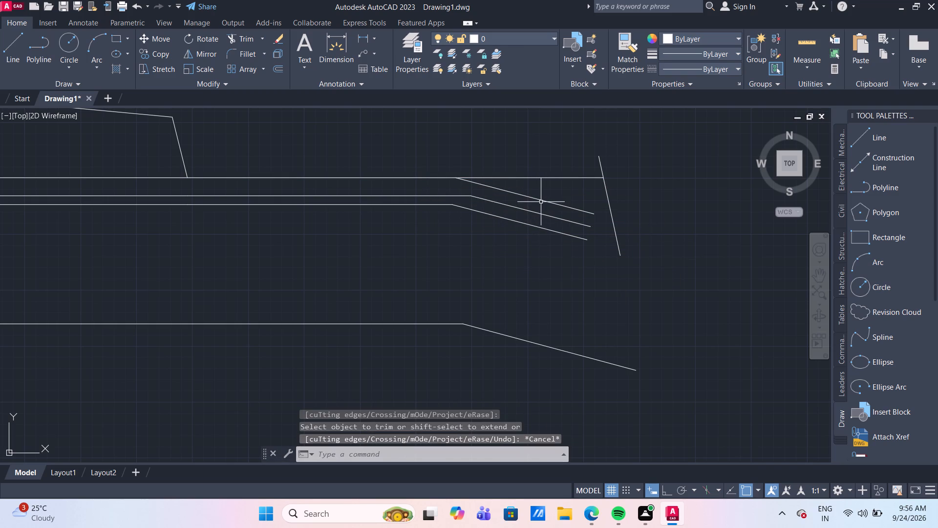
Move the top sloped line along the extended horizontal so its start sits directly above the middle pair's corner.
{"action": "left_click", "coordinate": [541, 201]}
{"action": "key", "text": "m"}
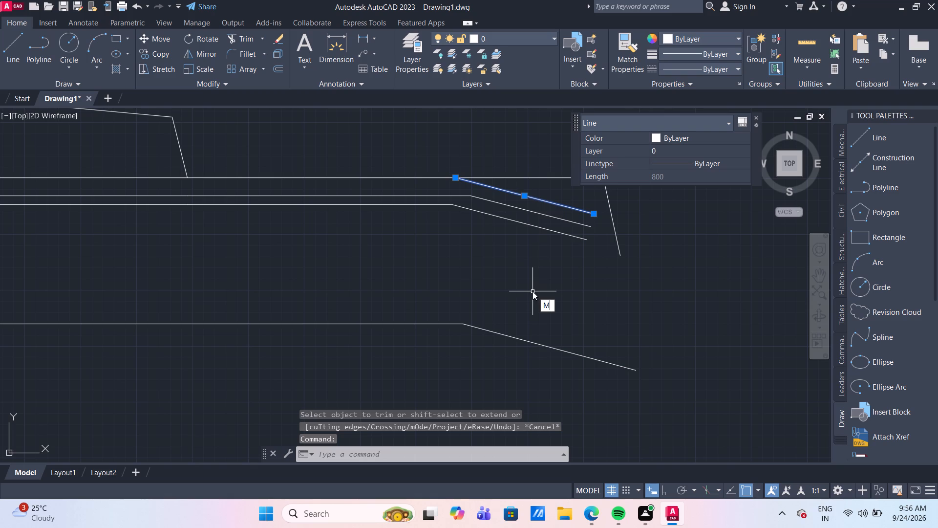
{"action": "key", "text": "Return"}
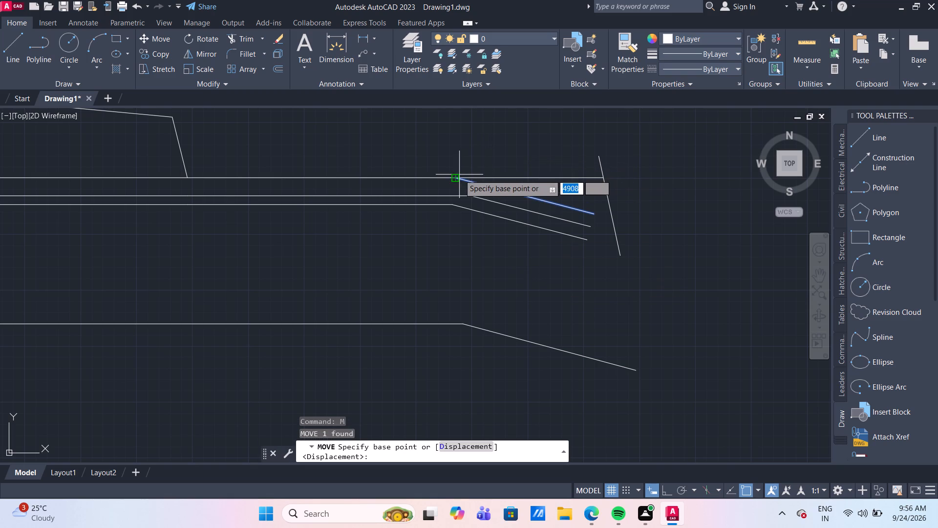
{"action": "left_click", "coordinate": [457, 176]}
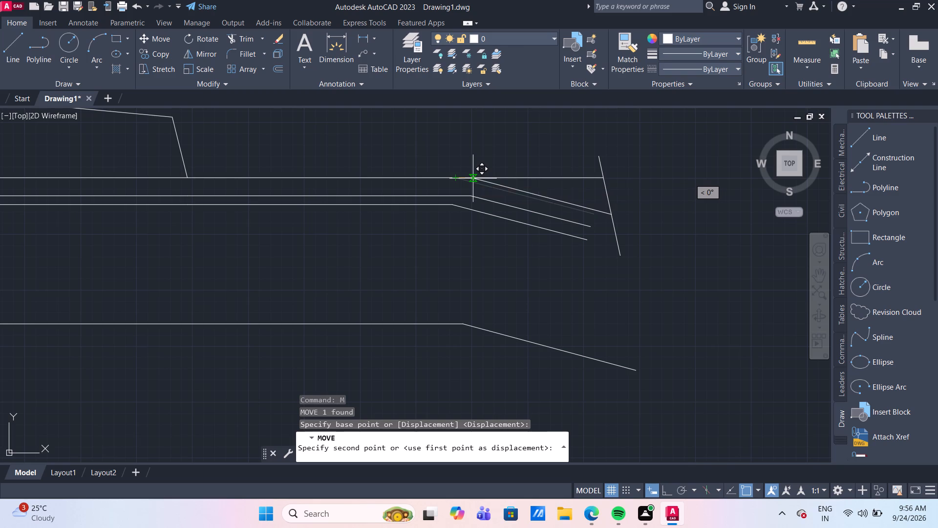
{"action": "left_click", "coordinate": [471, 177]}
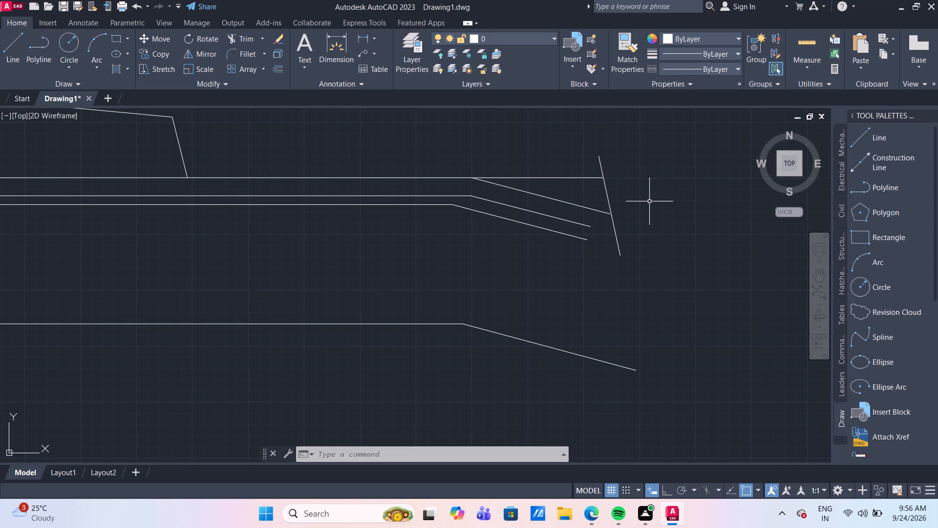
Trim the top horizontal line's excess beyond the moved sloped line and remove all of the steep helper line.
{"action": "type", "text": "TR"}
{"action": "key", "text": "Return"}
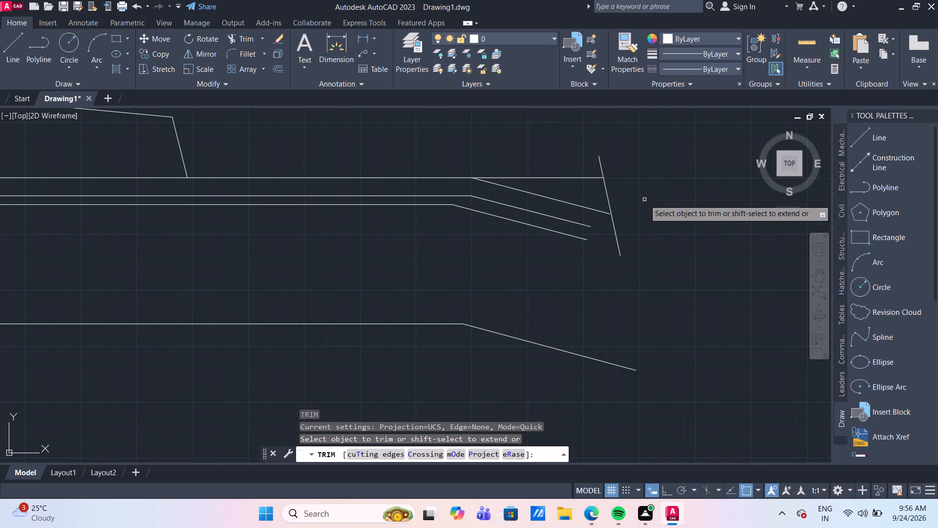
{"action": "left_click", "coordinate": [640, 197]}
{"action": "left_click", "coordinate": [574, 171]}
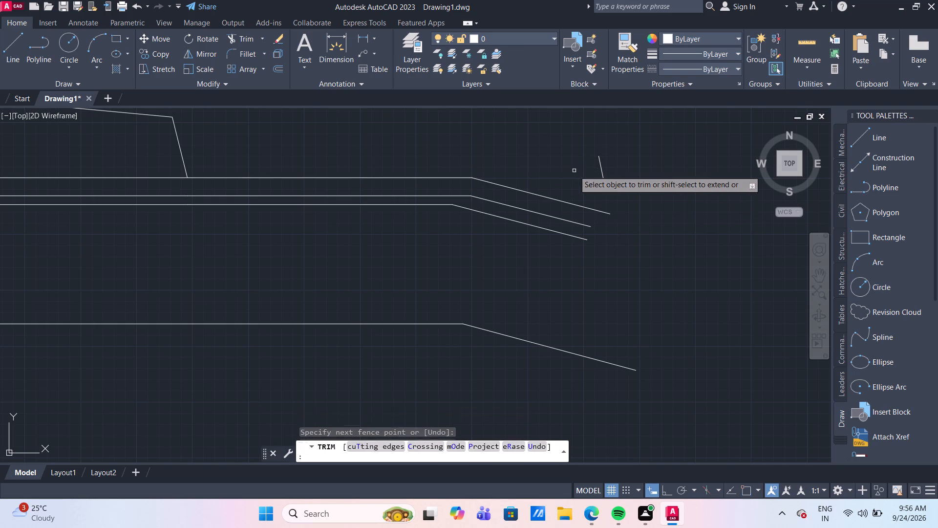
{"action": "left_click", "coordinate": [601, 168]}
{"action": "scroll", "coordinate": [673, 246], "scroll_direction": "down", "scroll_amount": 2}
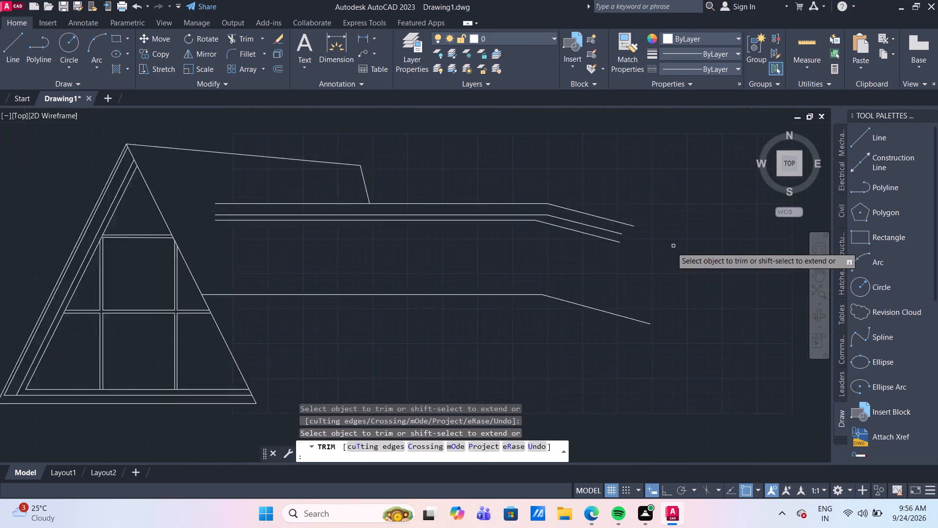
{"action": "scroll", "coordinate": [670, 247], "scroll_direction": "down", "scroll_amount": 1}
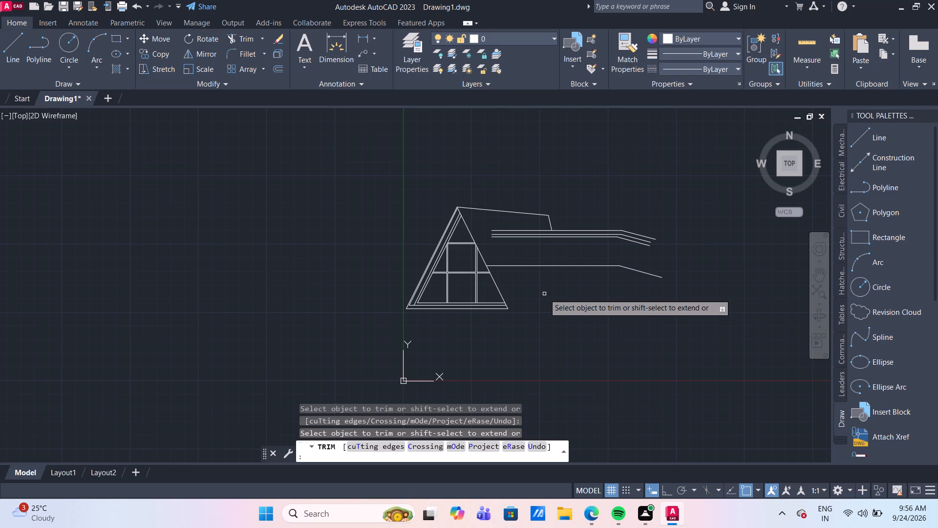
{"action": "key", "text": "Escape"}
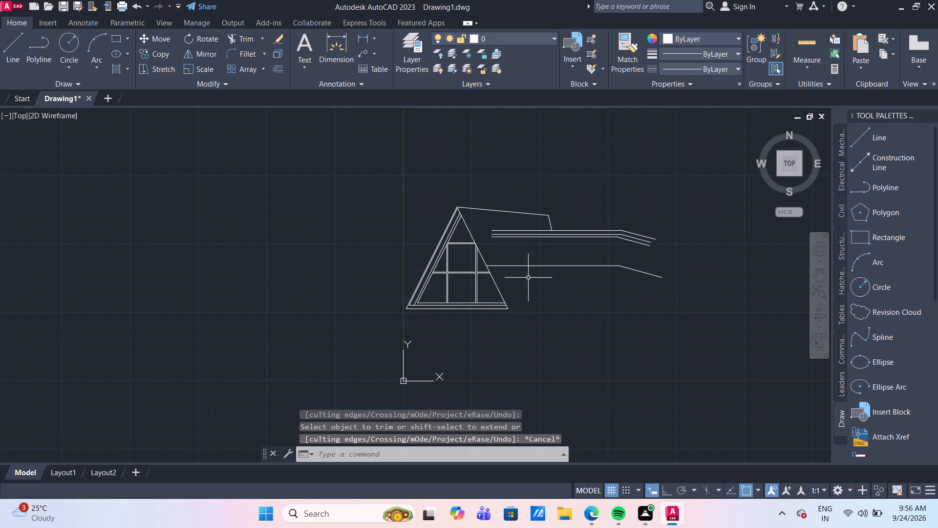
Offset the lower horizontal line 75 mm downward, then offset that copy another 25 mm downward.
{"action": "scroll", "coordinate": [528, 276], "scroll_direction": "up", "scroll_amount": 2}
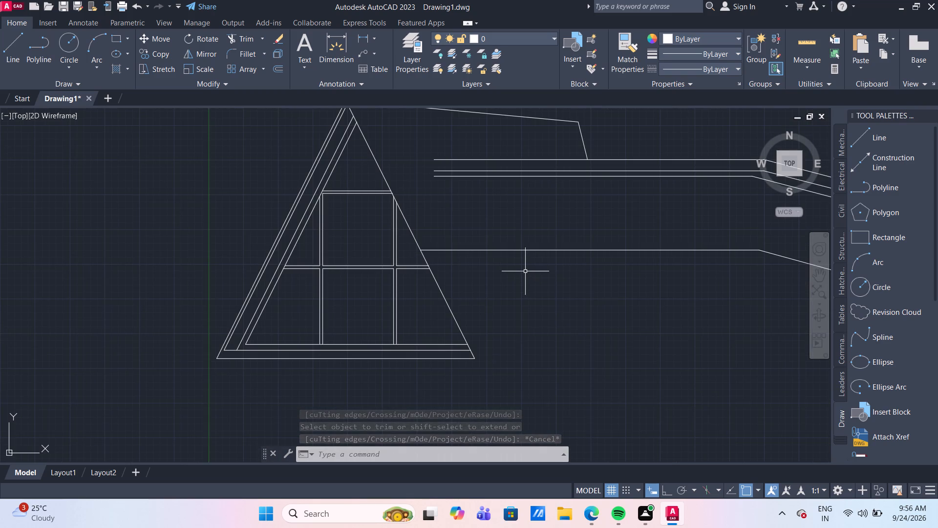
{"action": "middle_click_drag", "start_coordinate": [525, 270], "coordinate": [375, 241]}
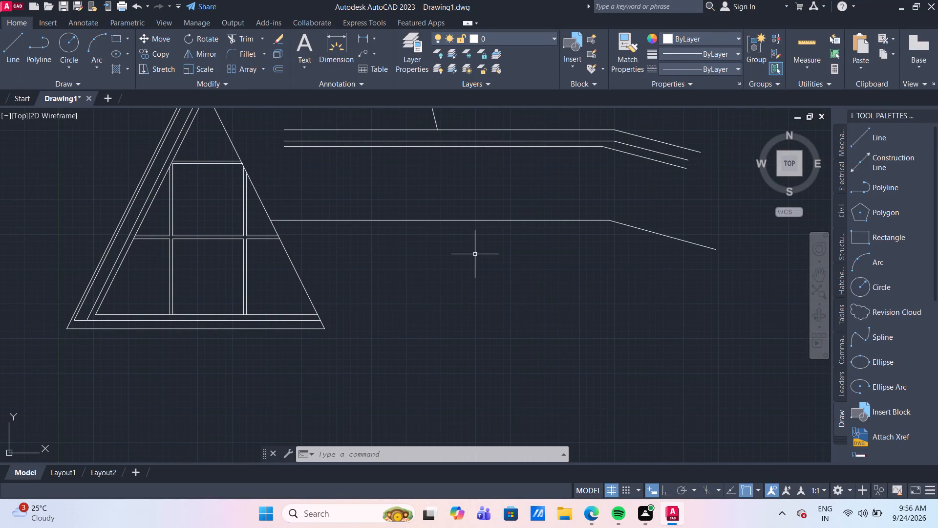
{"action": "key", "text": "o"}
{"action": "key", "text": "Return"}
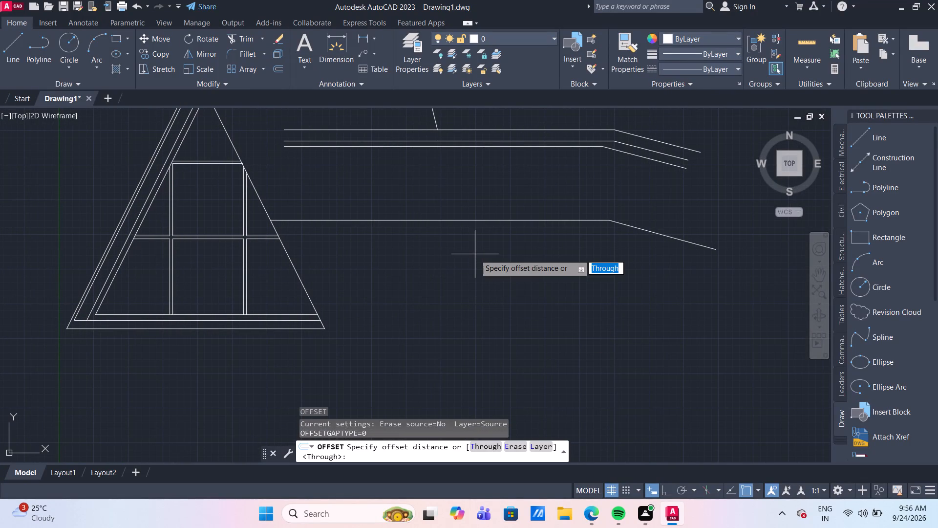
{"action": "key", "text": "Return"}
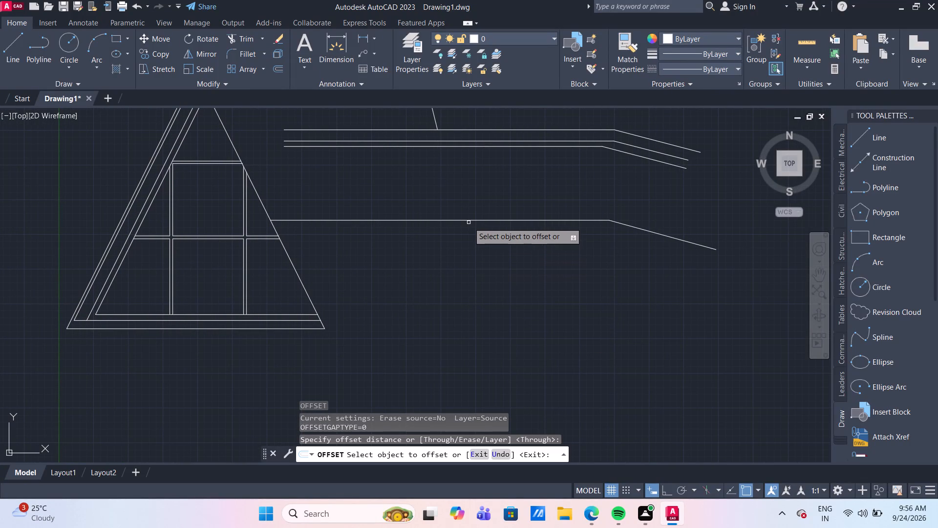
{"action": "left_click", "coordinate": [469, 222]}
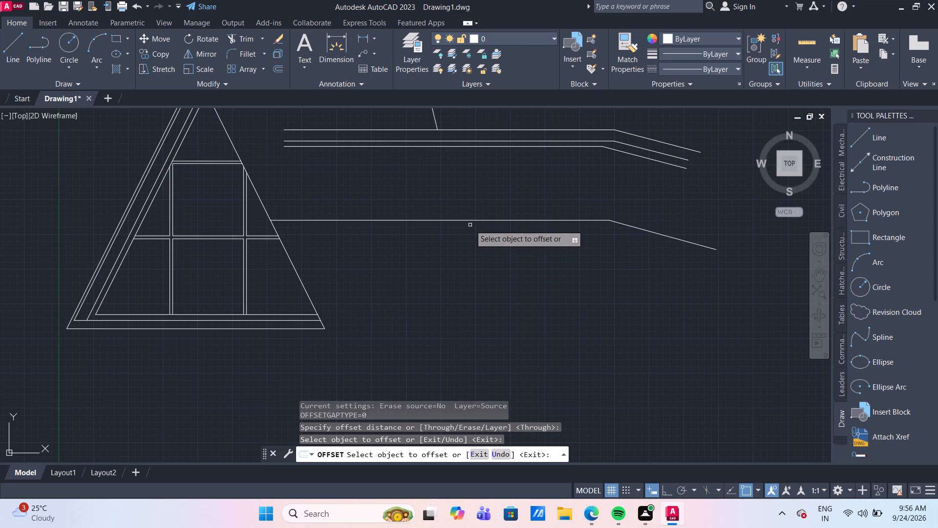
{"action": "left_click", "coordinate": [468, 220]}
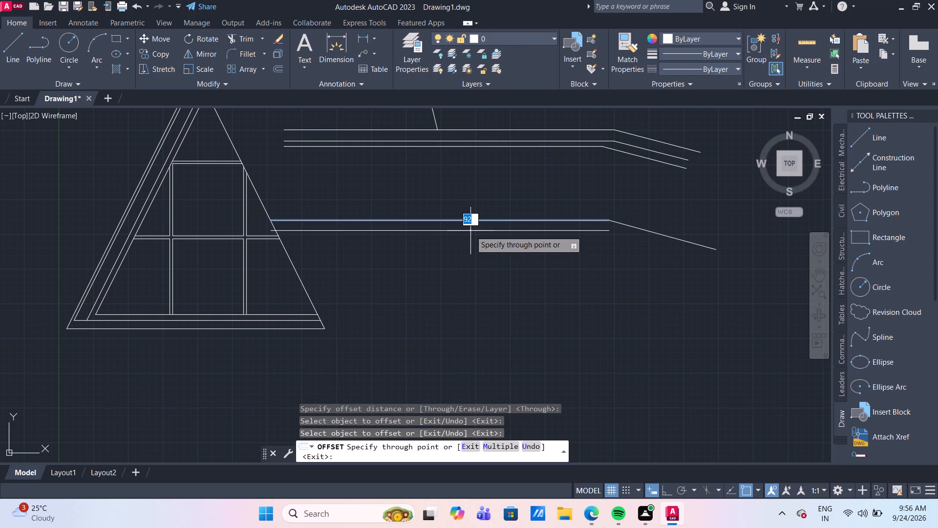
{"action": "type", "text": "75"}
{"action": "key", "text": "Return"}
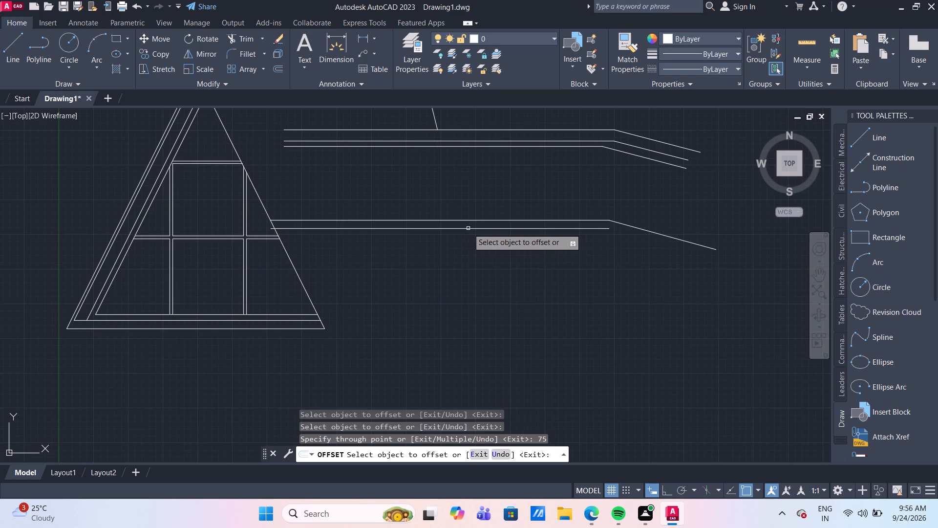
{"action": "left_click", "coordinate": [468, 228]}
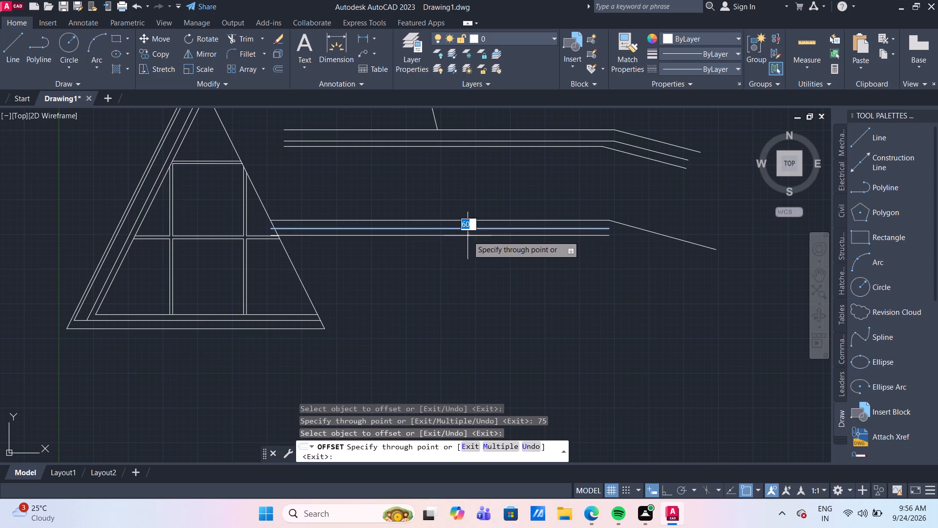
{"action": "type", "text": "25"}
{"action": "key", "text": "Return"}
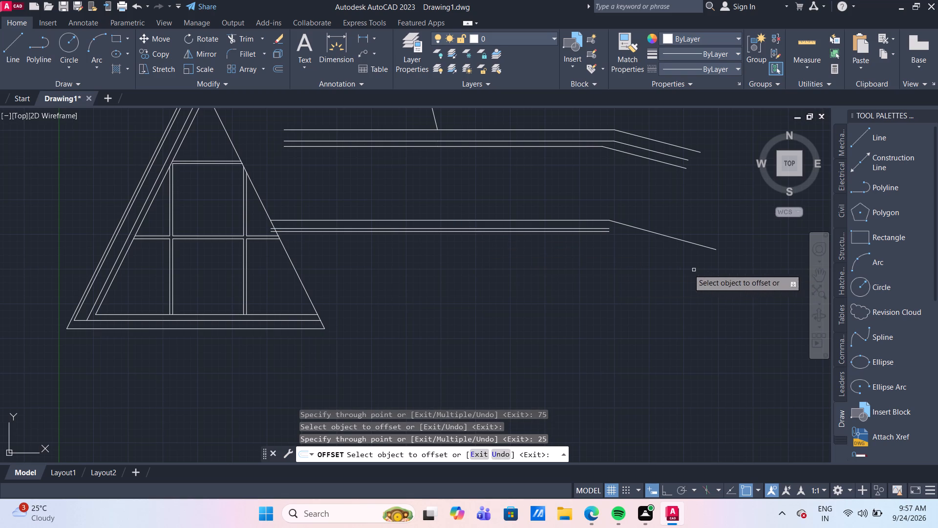
Offset the lower sloped line 75 mm to its underside, then offset that copy another 25 mm the same way.
{"action": "middle_click_drag", "start_coordinate": [680, 269], "coordinate": [546, 253]}
{"action": "scroll", "coordinate": [545, 220], "scroll_direction": "up", "scroll_amount": 1}
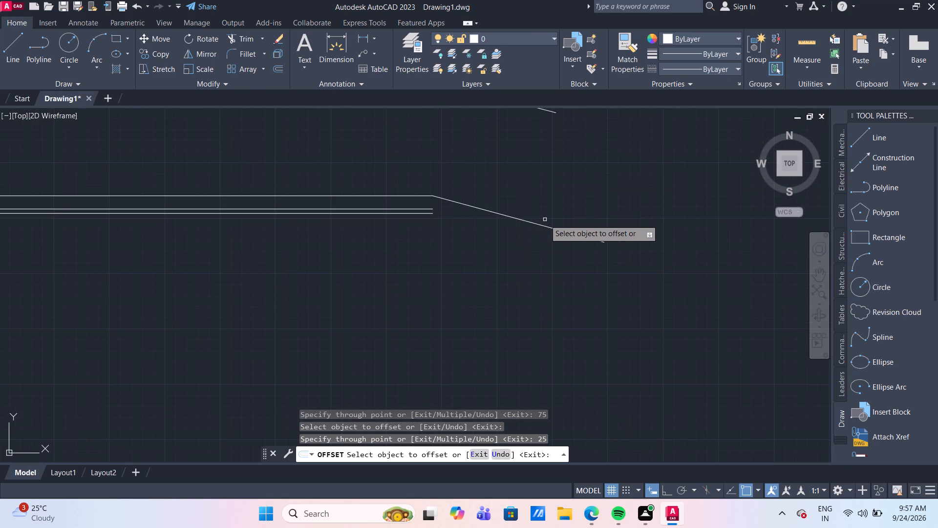
{"action": "left_click", "coordinate": [546, 227]}
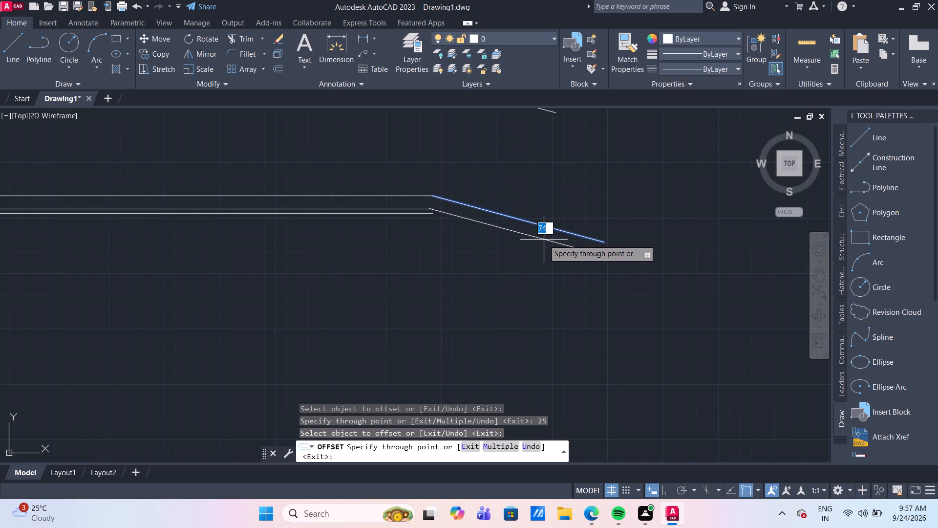
{"action": "type", "text": "75"}
{"action": "key", "text": "Return"}
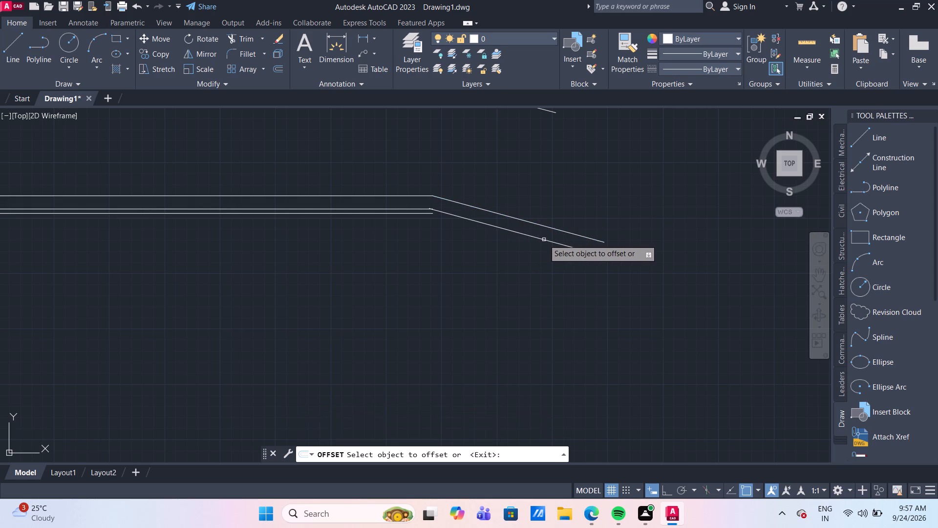
{"action": "left_click", "coordinate": [544, 240]}
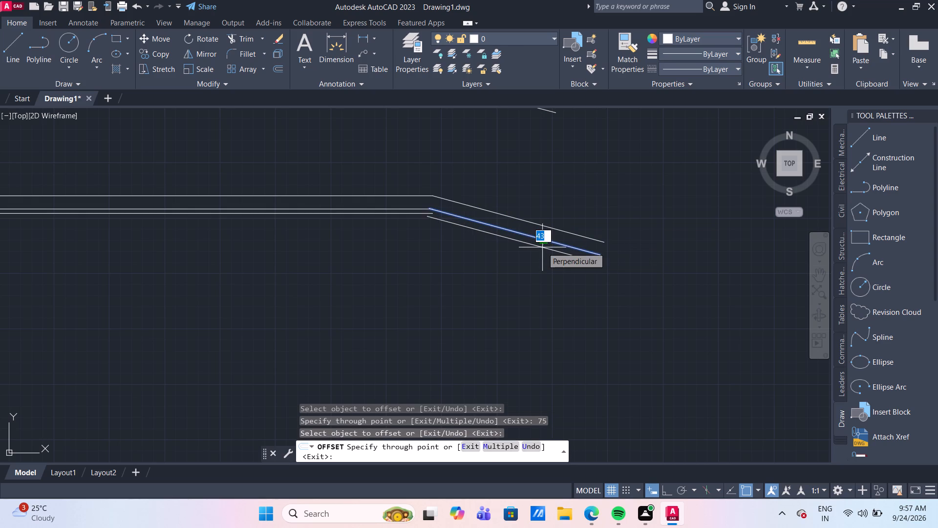
{"action": "type", "text": "25"}
{"action": "key", "text": "Return"}
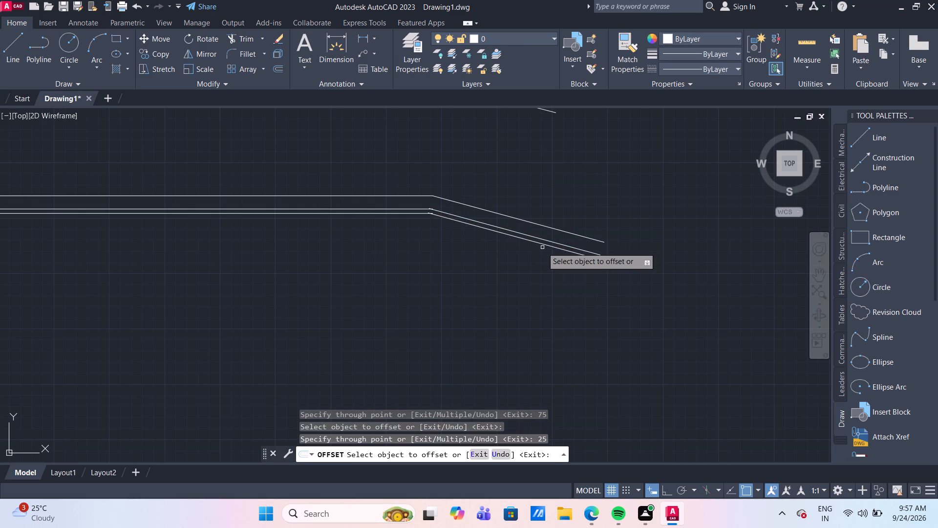
Trim the overshooting ends where the two new horizontal offsets cross the two new sloped offsets, leaving clean corners.
{"action": "scroll", "coordinate": [416, 148], "scroll_direction": "up", "scroll_amount": 1}
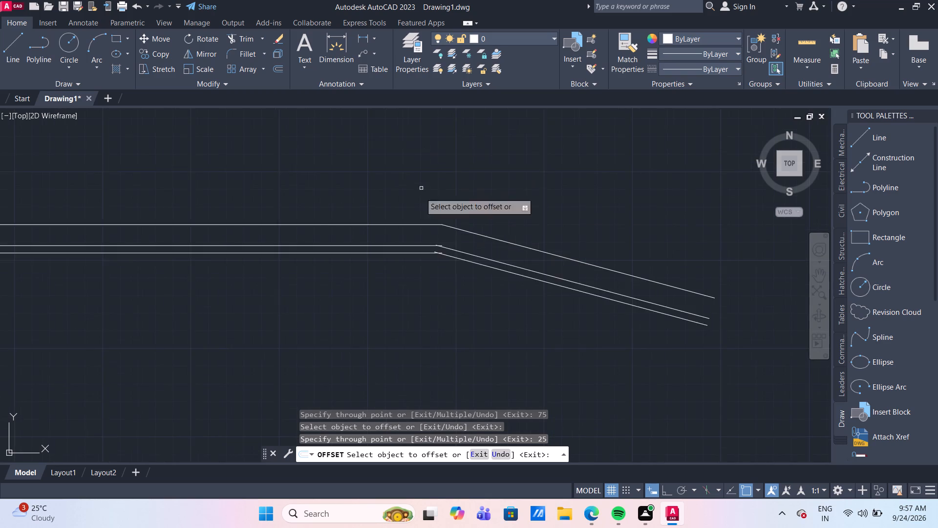
{"action": "scroll", "coordinate": [416, 203], "scroll_direction": "up", "scroll_amount": 1}
{"action": "scroll", "coordinate": [465, 264], "scroll_direction": "up", "scroll_amount": 4}
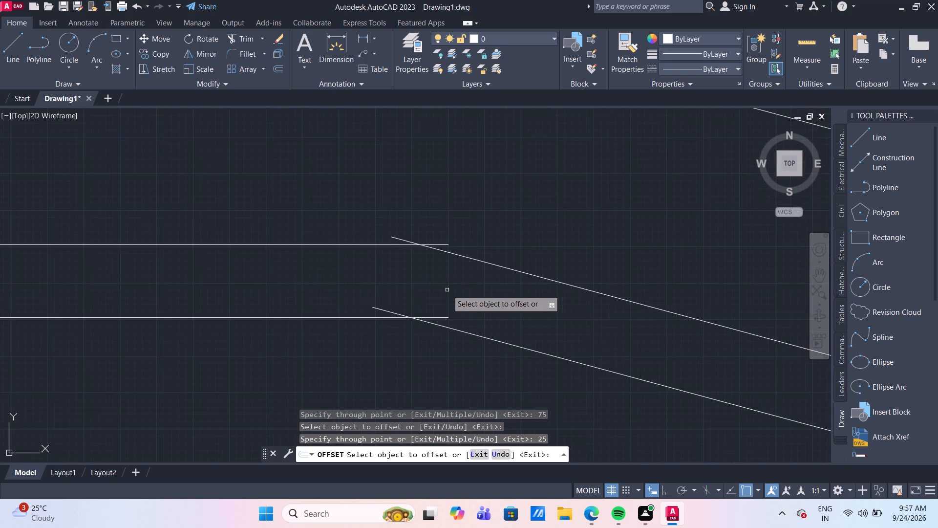
{"action": "middle_click_drag", "start_coordinate": [447, 290], "coordinate": [448, 247]}
{"action": "left_click", "coordinate": [448, 275]}
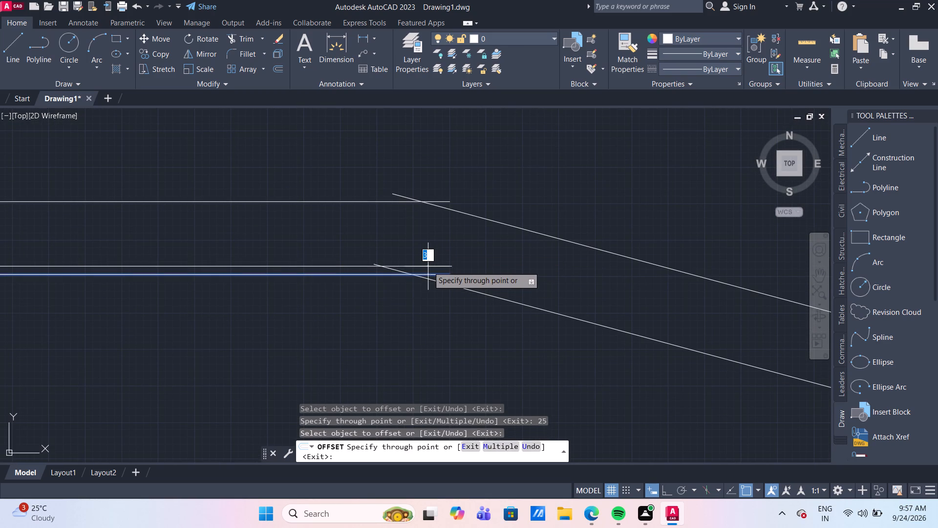
{"action": "key", "text": "Escape"}
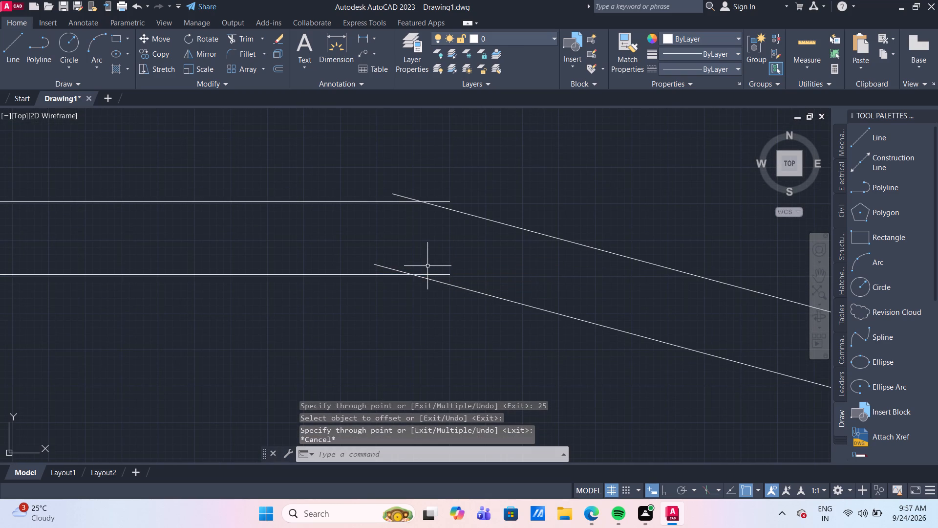
{"action": "type", "text": "TR"}
{"action": "key", "text": "Return"}
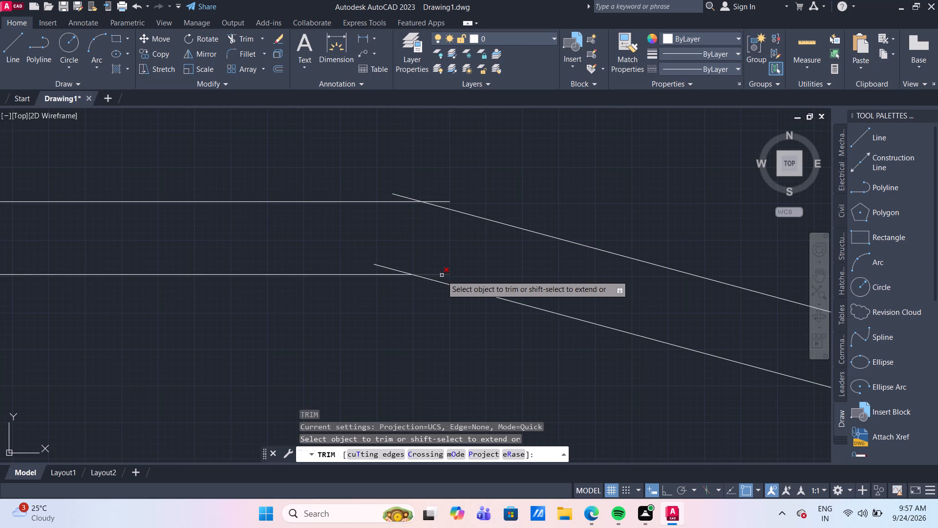
{"action": "left_click_drag", "start_coordinate": [442, 275], "coordinate": [437, 274]}
{"action": "left_click", "coordinate": [384, 267]}
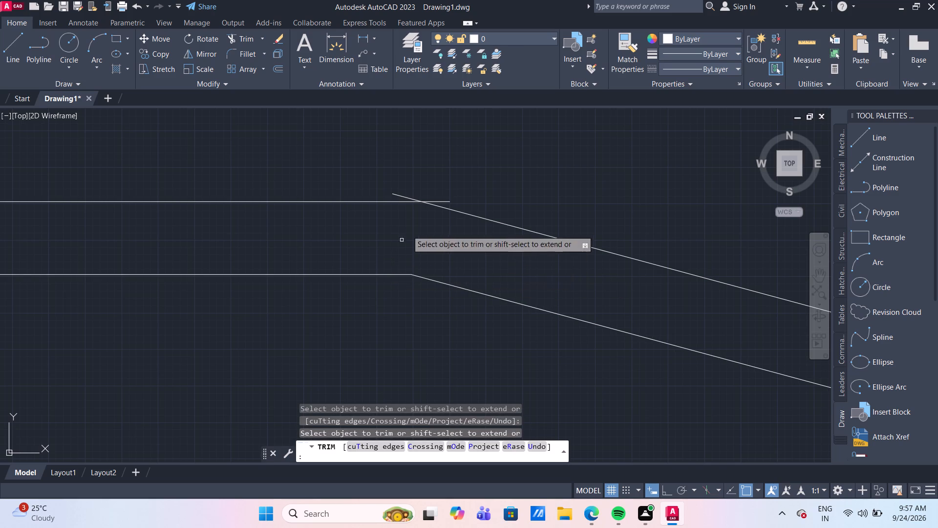
{"action": "left_click", "coordinate": [401, 196]}
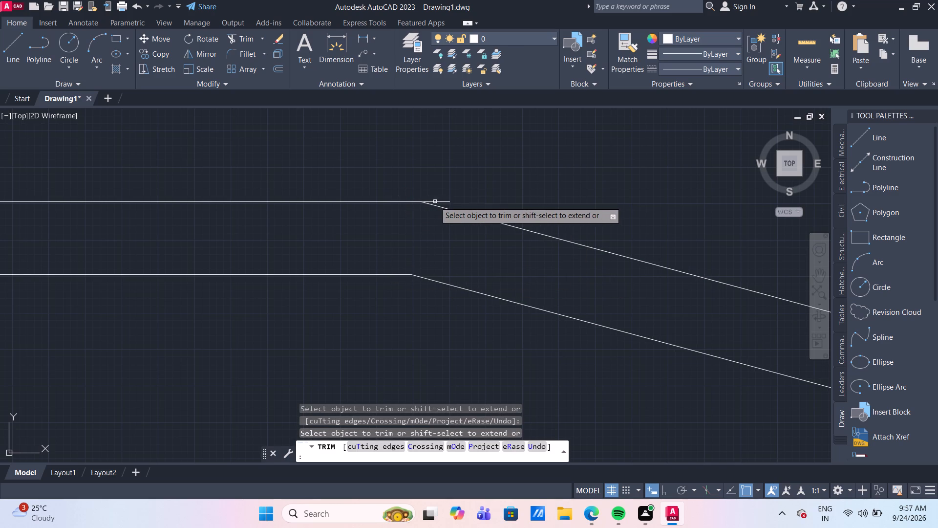
{"action": "left_click", "coordinate": [440, 202]}
Trim the two new horizontal offsets' stubs inside the triangle back to its right sloped side.
{"action": "scroll", "coordinate": [515, 175], "scroll_direction": "down", "scroll_amount": 3}
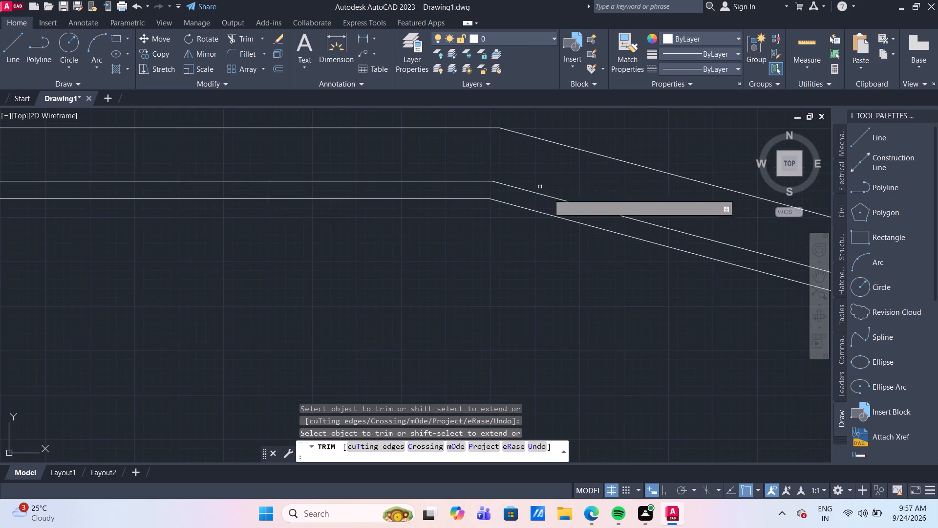
{"action": "scroll", "coordinate": [565, 250], "scroll_direction": "down", "scroll_amount": 3}
{"action": "scroll", "coordinate": [555, 297], "scroll_direction": "down", "scroll_amount": 1}
{"action": "scroll", "coordinate": [225, 273], "scroll_direction": "up", "scroll_amount": 4}
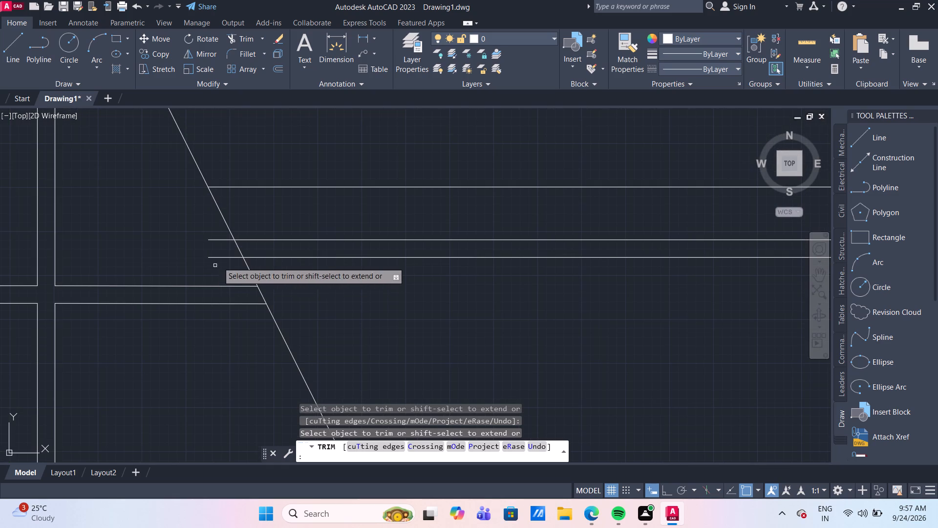
{"action": "left_click", "coordinate": [226, 264]}
{"action": "left_click", "coordinate": [205, 224]}
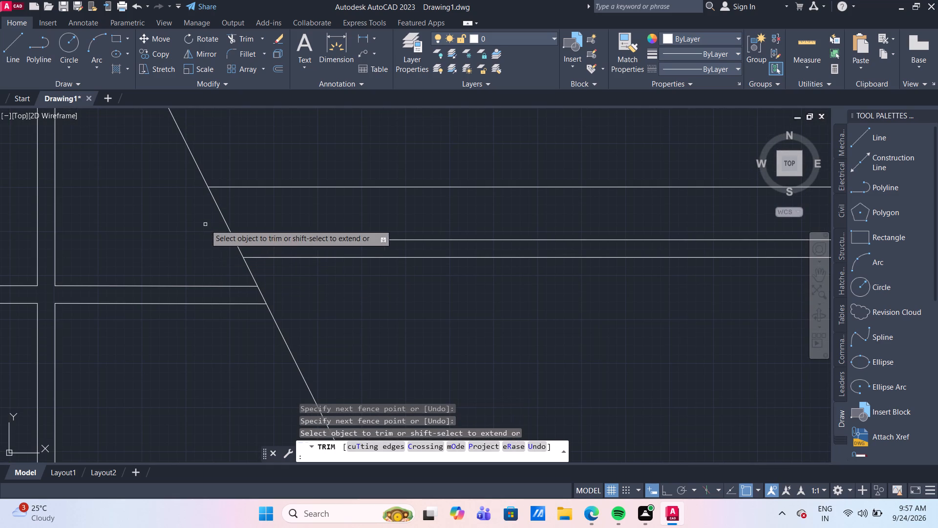
{"action": "scroll", "coordinate": [475, 320], "scroll_direction": "down", "scroll_amount": 2}
{"action": "scroll", "coordinate": [546, 351], "scroll_direction": "down", "scroll_amount": 3}
{"action": "middle_click_drag", "start_coordinate": [544, 346], "coordinate": [457, 313]}
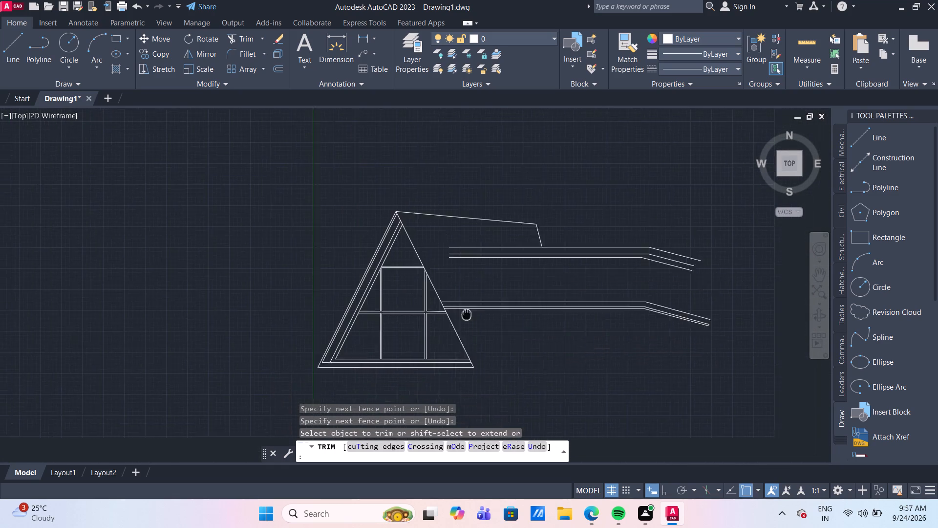
{"action": "middle_click_drag", "start_coordinate": [457, 313], "coordinate": [384, 285]}
{"action": "middle_click_drag", "start_coordinate": [502, 334], "coordinate": [432, 288]}
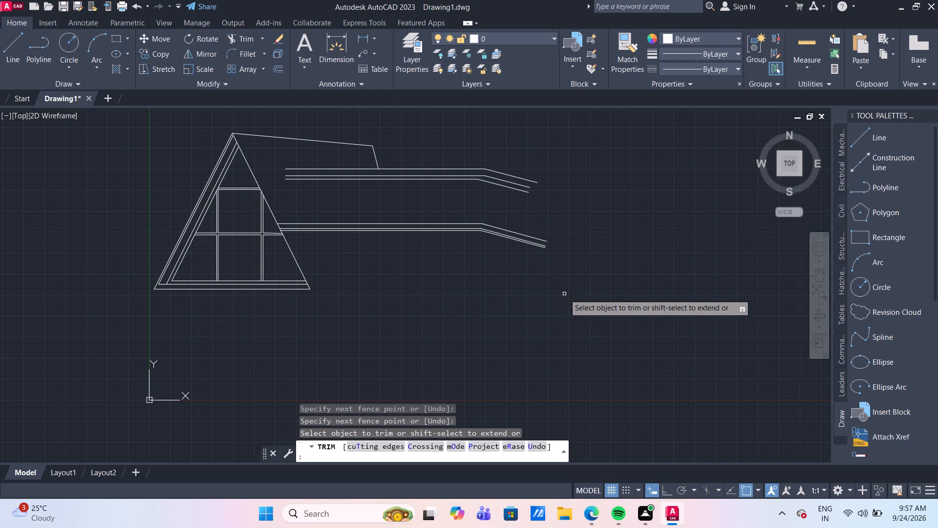
{"action": "key", "text": "Escape"}
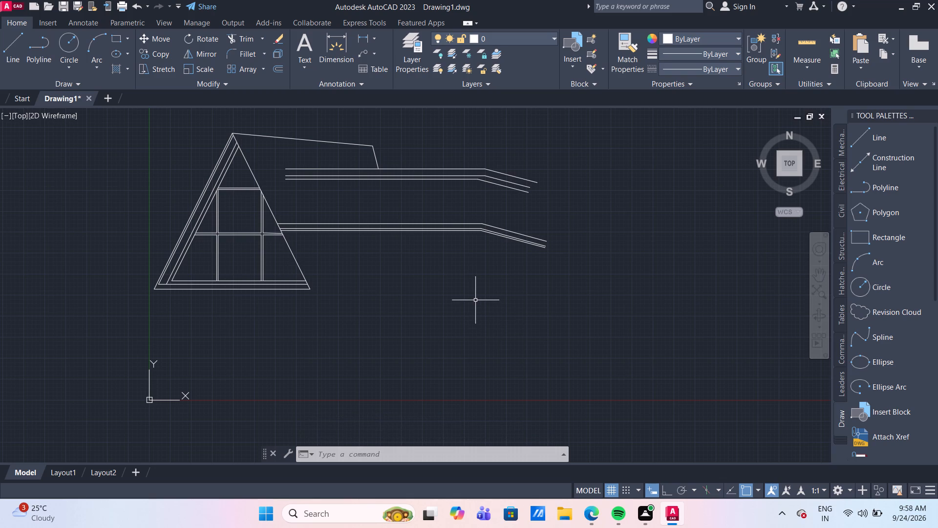
With Ortho on, draw a vertical line about 665 mm long from the upper group's lowest corner down to the lower group's top horizontal.
{"action": "middle_click_drag", "start_coordinate": [475, 301], "coordinate": [429, 323]}
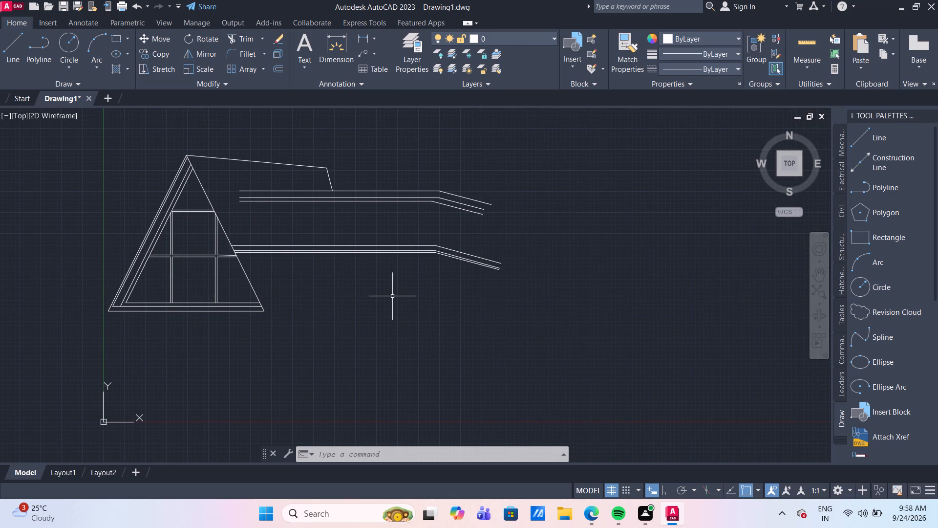
{"action": "scroll", "coordinate": [392, 296], "scroll_direction": "up", "scroll_amount": 1}
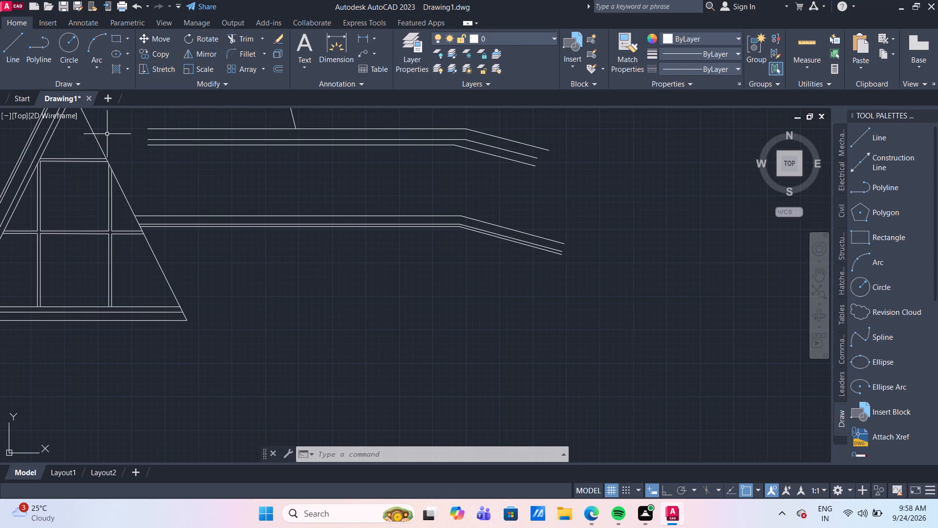
{"action": "left_click", "coordinate": [8, 52]}
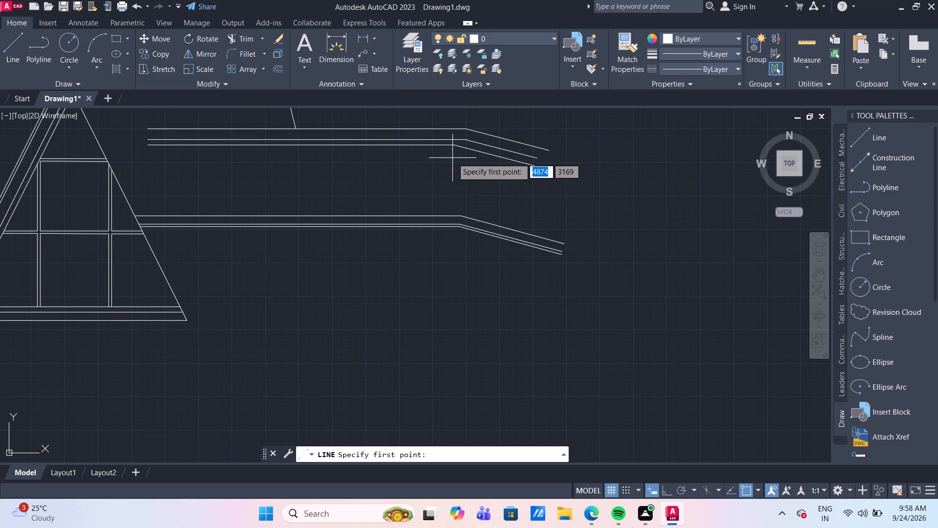
{"action": "scroll", "coordinate": [452, 158], "scroll_direction": "up", "scroll_amount": 1}
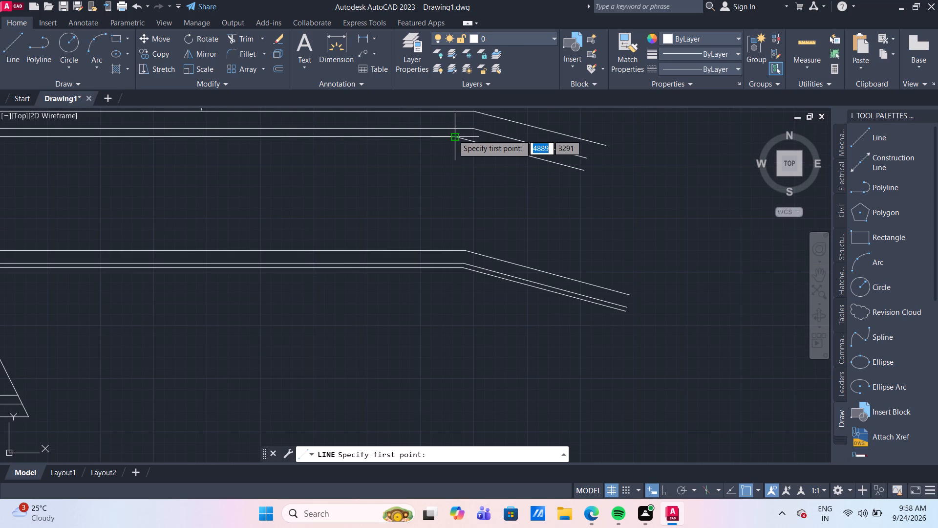
{"action": "left_click", "coordinate": [453, 134]}
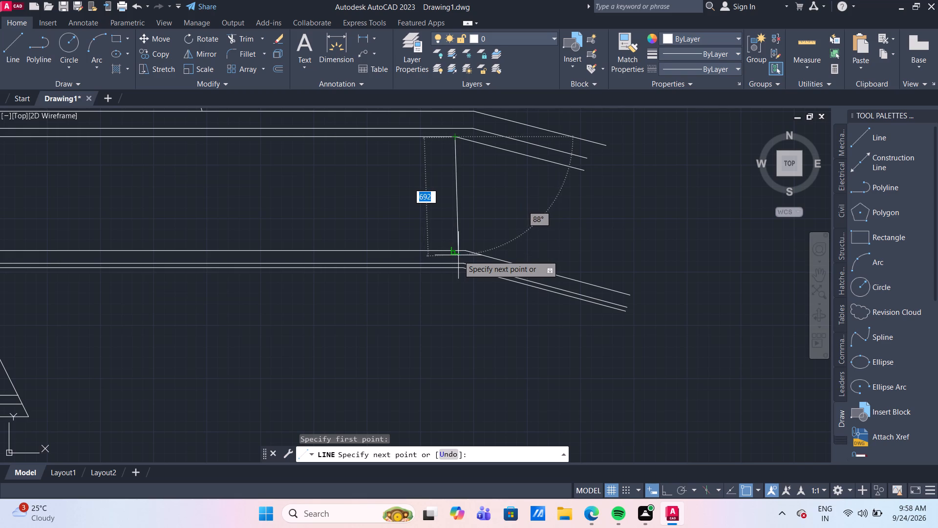
{"action": "left_click", "coordinate": [665, 496]}
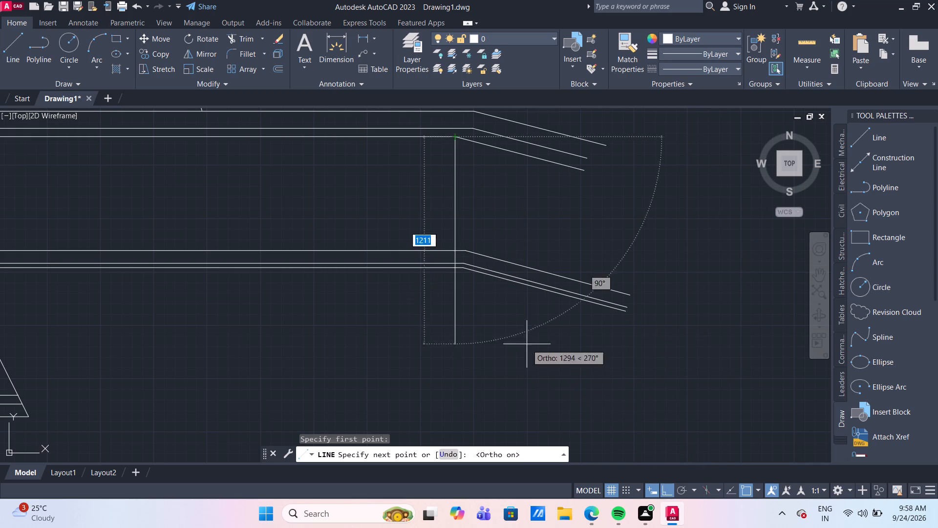
{"action": "left_click", "coordinate": [452, 252]}
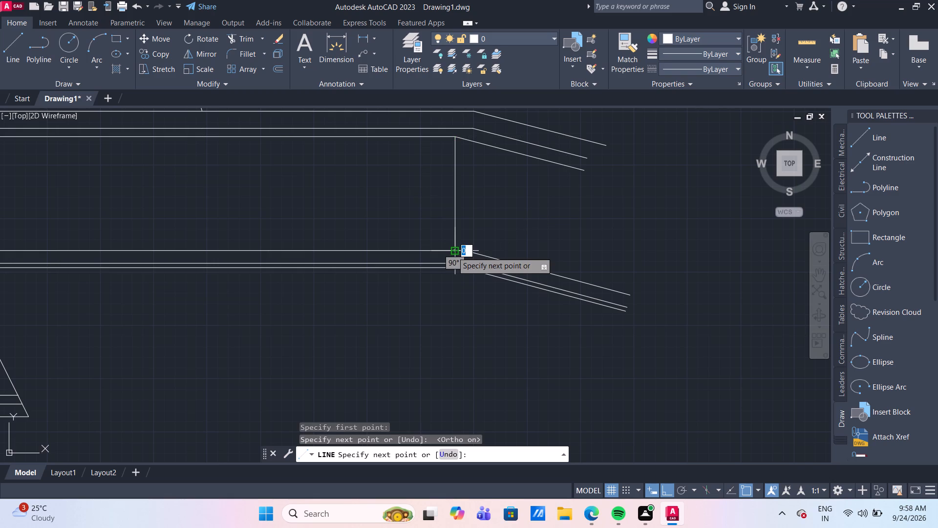
Offset the vertical connecting line 500 mm toward the triangle, then offset that copy another 1500 mm the same way.
{"action": "key", "text": "Return"}
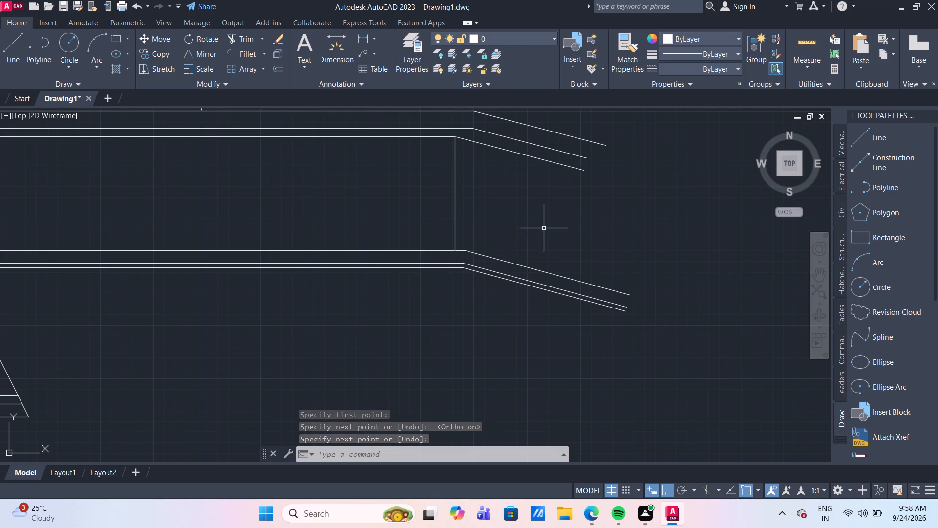
{"action": "key", "text": "o"}
{"action": "key", "text": "Return"}
{"action": "key", "text": "Return"}
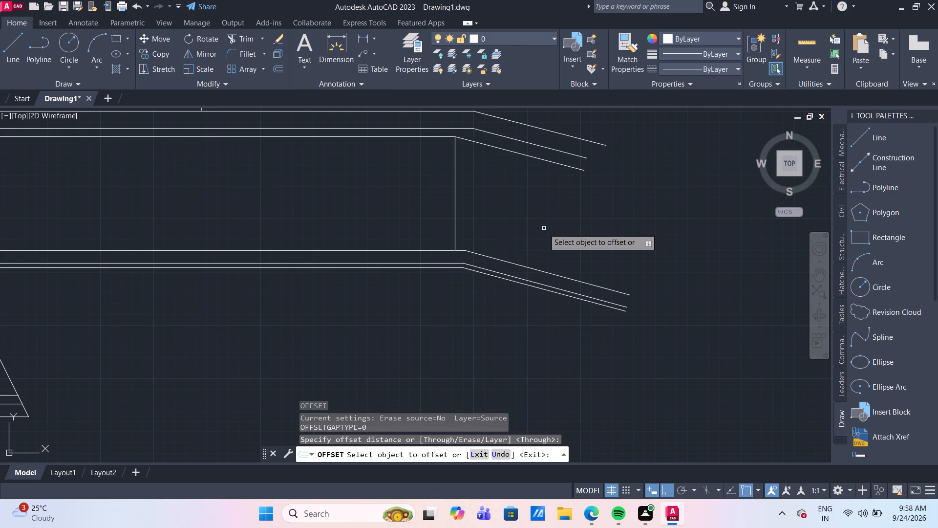
{"action": "left_click", "coordinate": [457, 211]}
{"action": "left_click", "coordinate": [454, 210]}
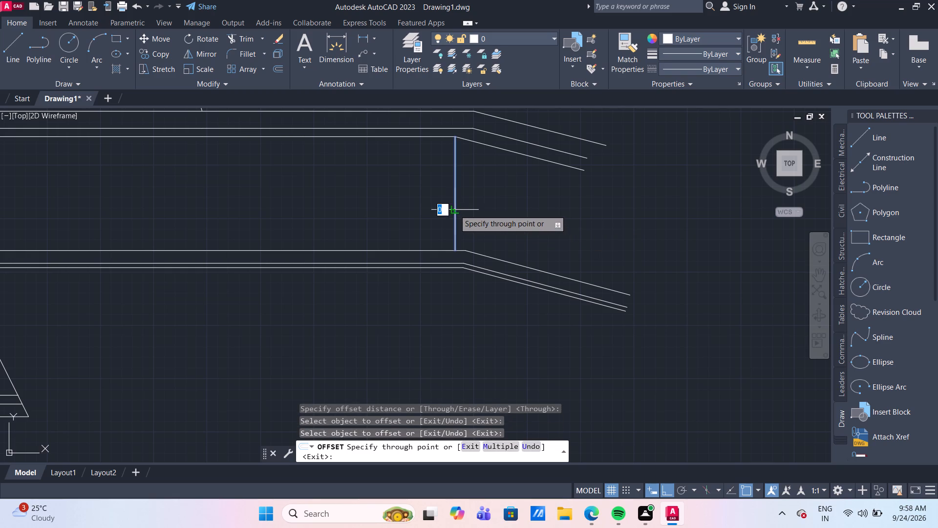
{"action": "scroll", "coordinate": [388, 210], "scroll_direction": "down", "scroll_amount": 2}
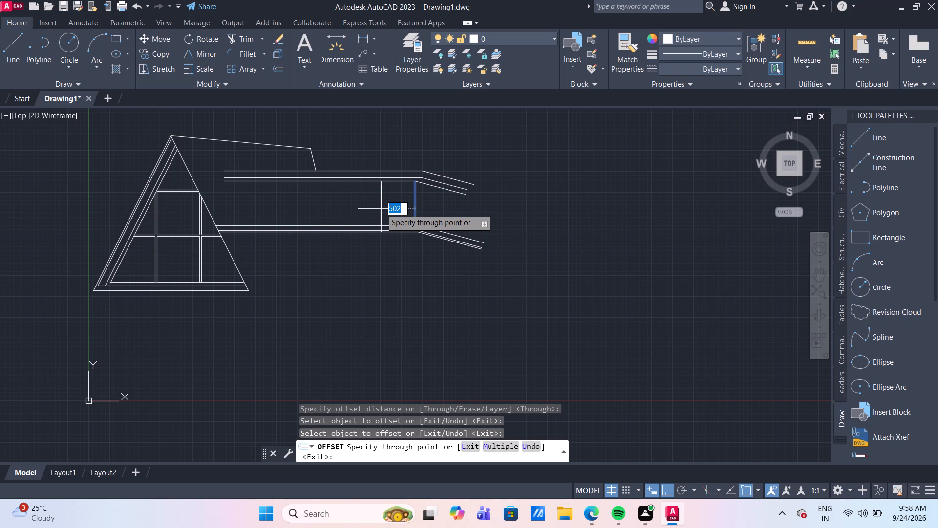
{"action": "type", "text": "500"}
{"action": "key", "text": "Return"}
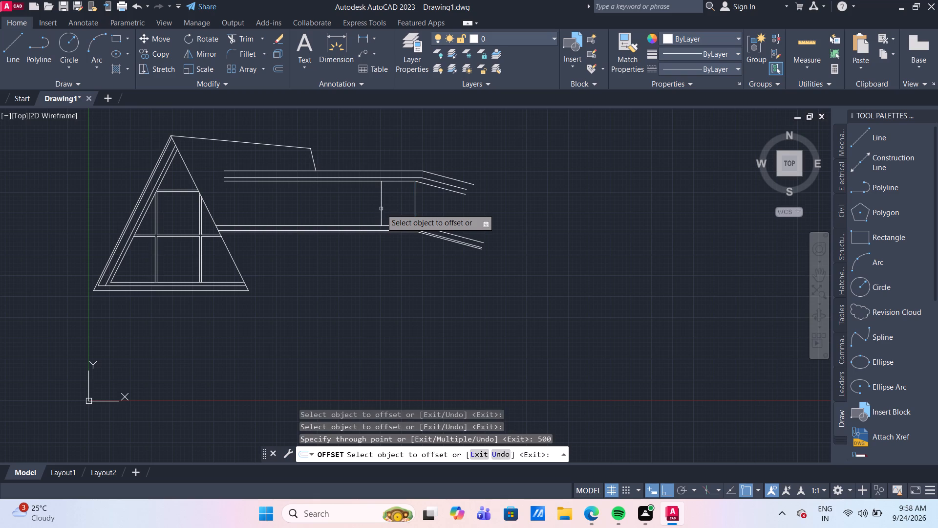
{"action": "left_click", "coordinate": [381, 209]}
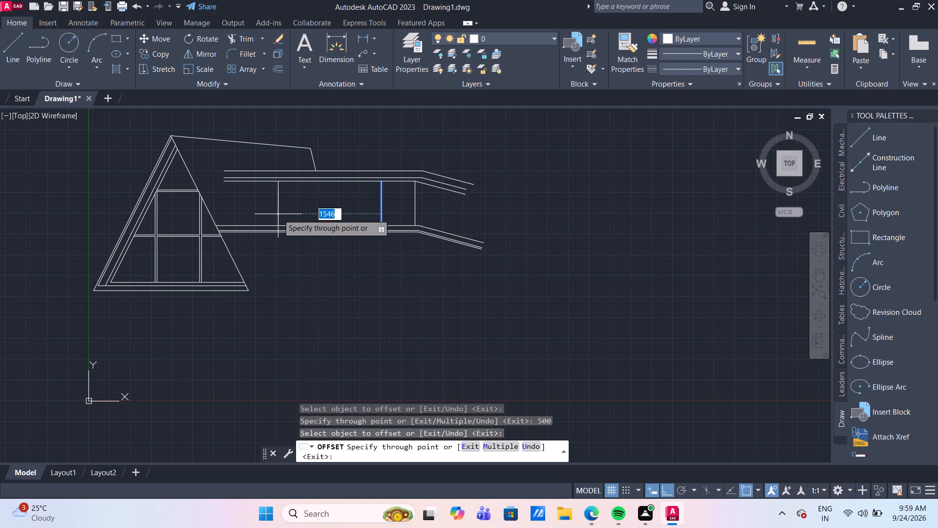
{"action": "type", "text": "1500"}
{"action": "key", "text": "Return"}
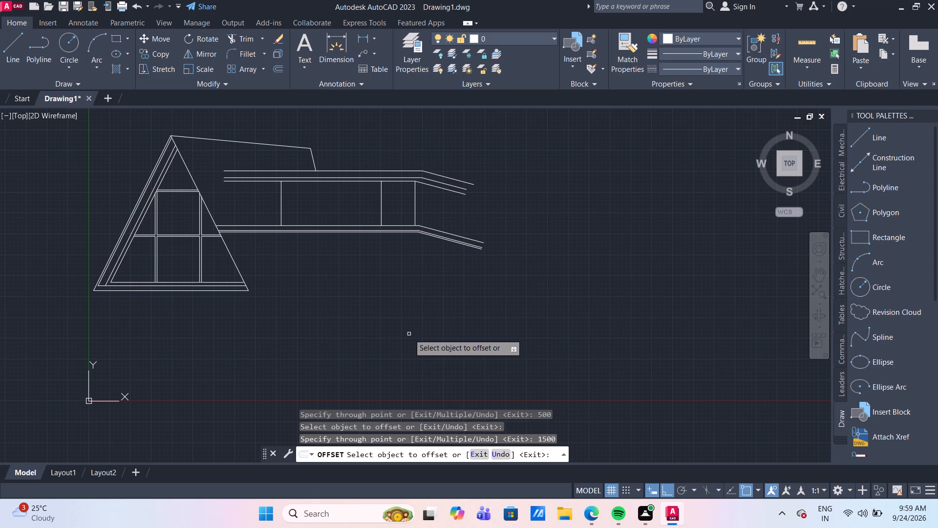
{"action": "key", "text": "Escape"}
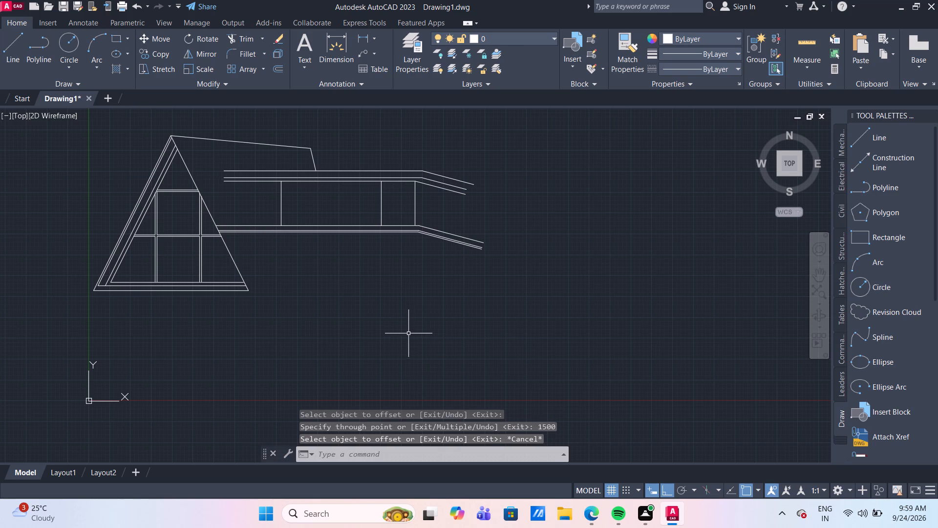
From the short slanted line's foot, draw a vertical past the lower group, 300 mm across away from the triangle, and about 1280 mm back up.
{"action": "left_click", "coordinate": [13, 57]}
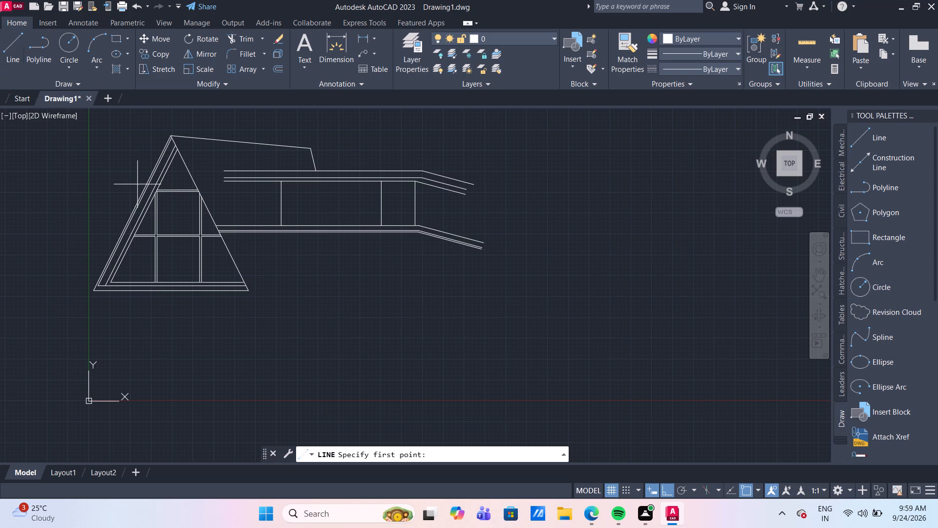
{"action": "scroll", "coordinate": [305, 188], "scroll_direction": "up", "scroll_amount": 2}
{"action": "left_click", "coordinate": [332, 146]}
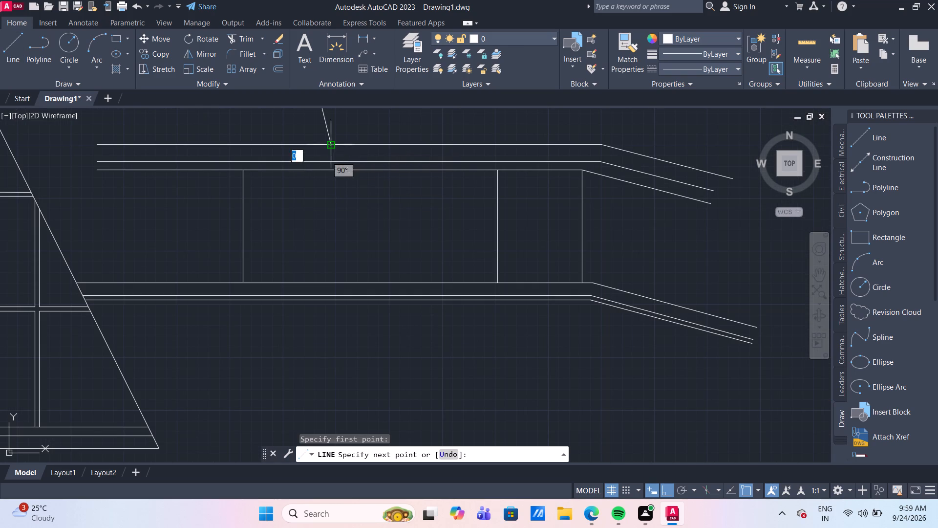
{"action": "left_click", "coordinate": [341, 341]}
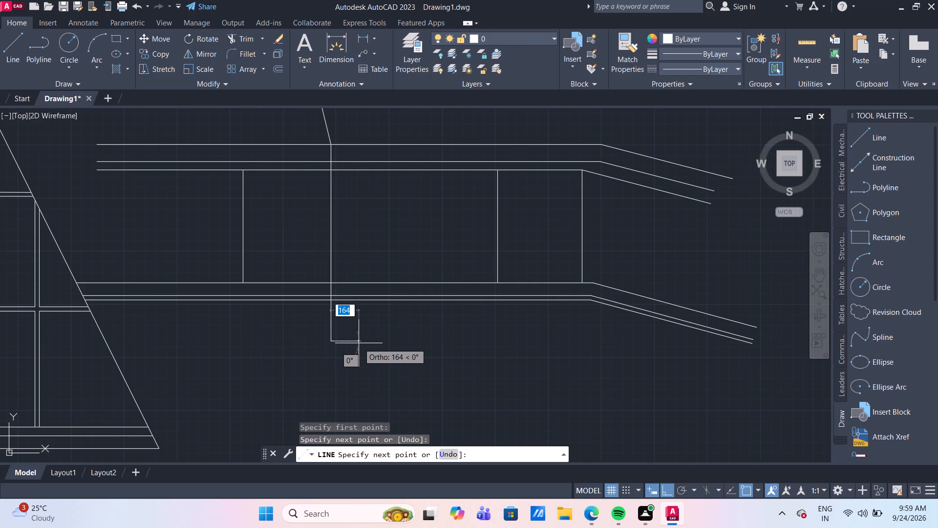
{"action": "scroll", "coordinate": [359, 343], "scroll_direction": "down", "scroll_amount": 1}
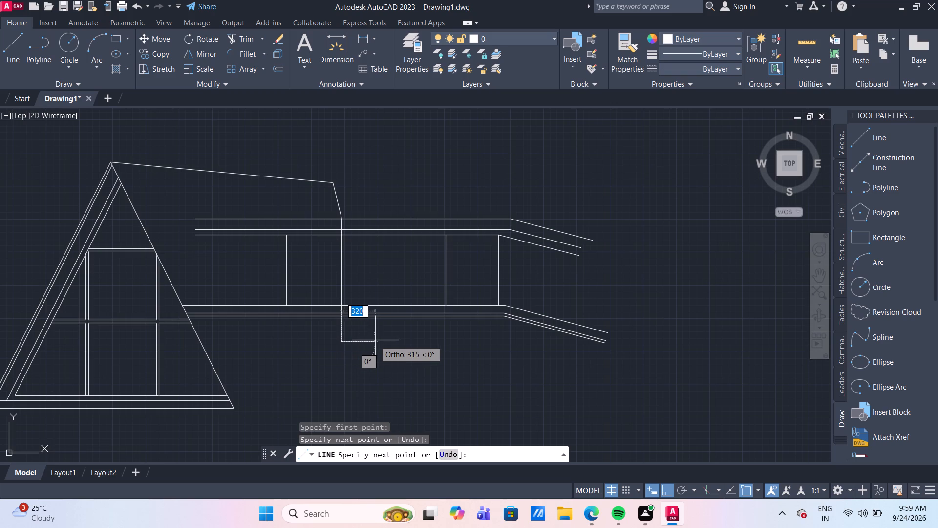
{"action": "type", "text": "300"}
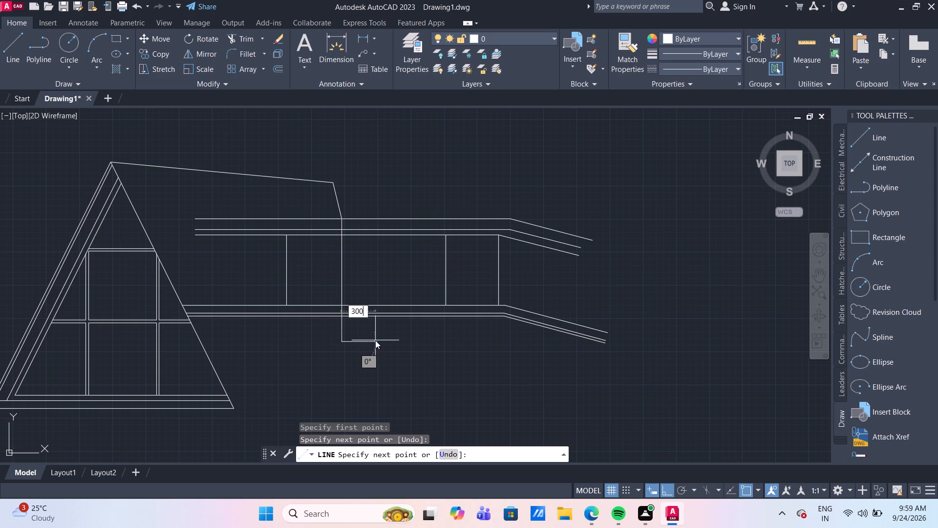
{"action": "key", "text": "Return"}
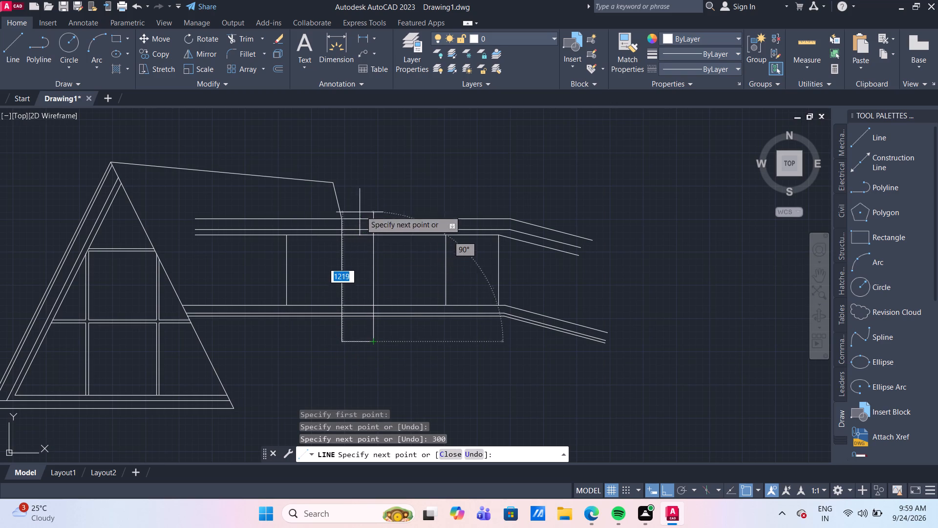
{"action": "left_click", "coordinate": [367, 206]}
{"action": "key", "text": "Return"}
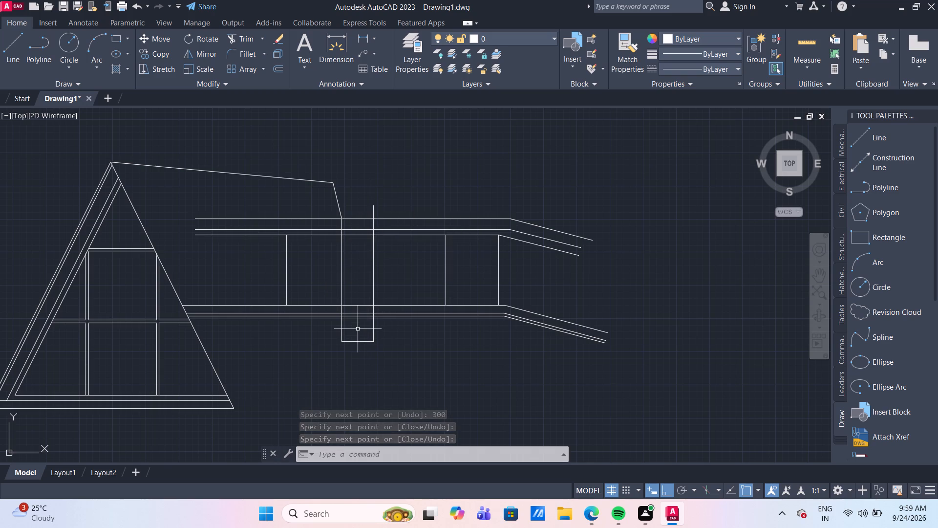
Trim all upper and lower horizontal lines between the two new verticals, leaving a 300 mm gap.
{"action": "type", "text": "TR"}
{"action": "key", "text": "Return"}
{"action": "left_click", "coordinate": [358, 329]}
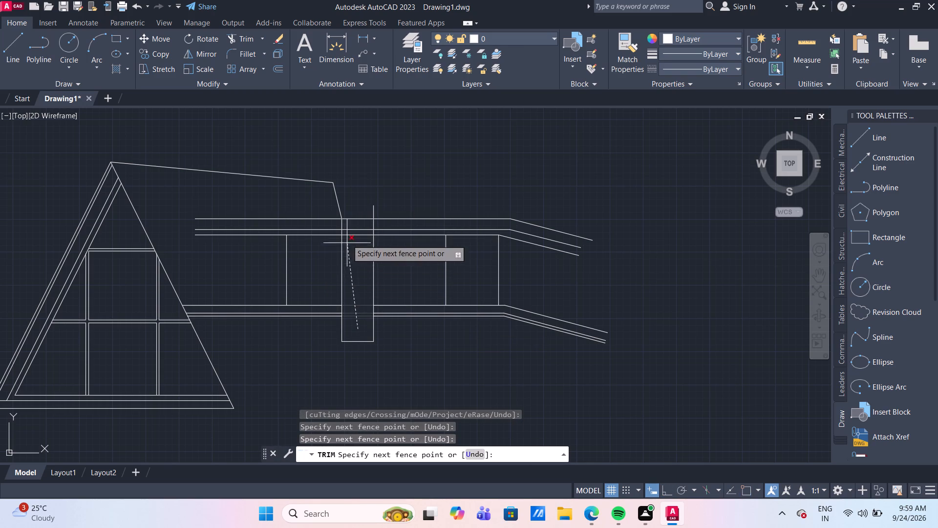
{"action": "left_click", "coordinate": [359, 198]}
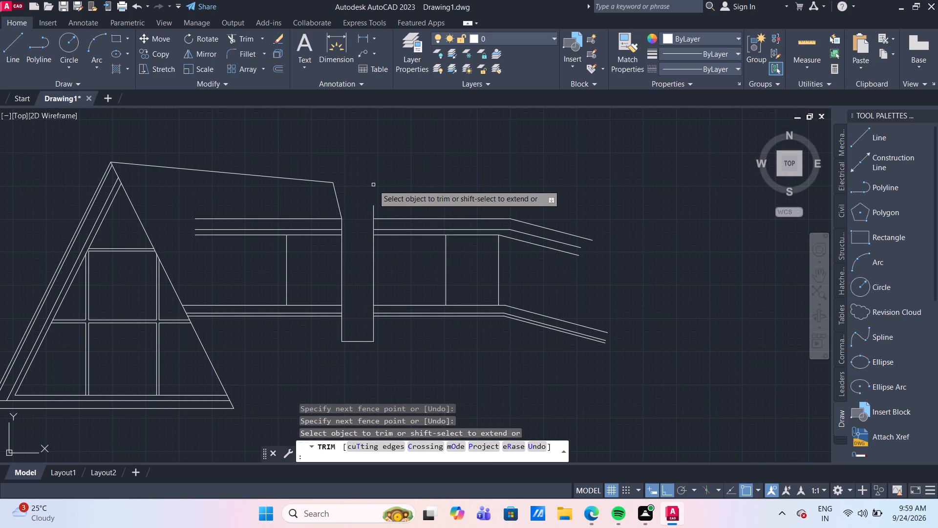
{"action": "key", "text": "Escape"}
Delete the three temporary outline lines bounding the gap.
{"action": "left_click", "coordinate": [373, 265]}
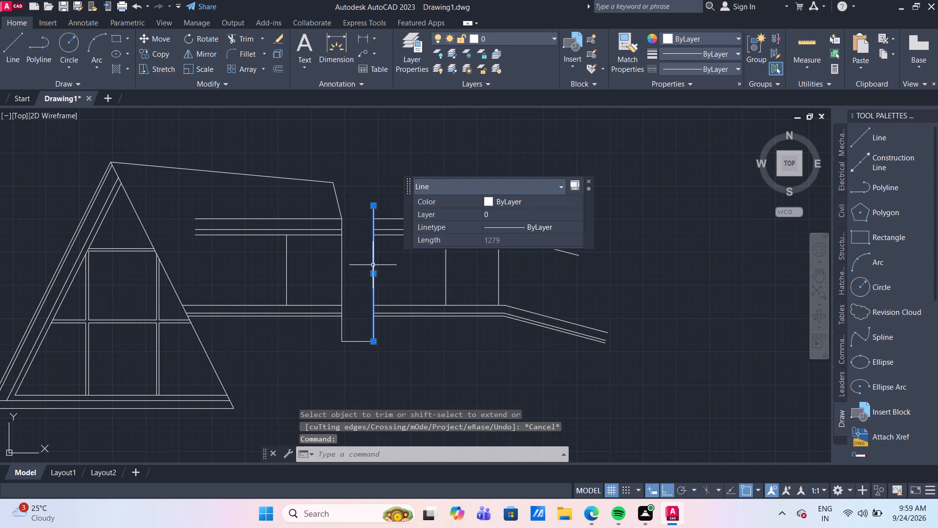
{"action": "left_click", "coordinate": [342, 263]}
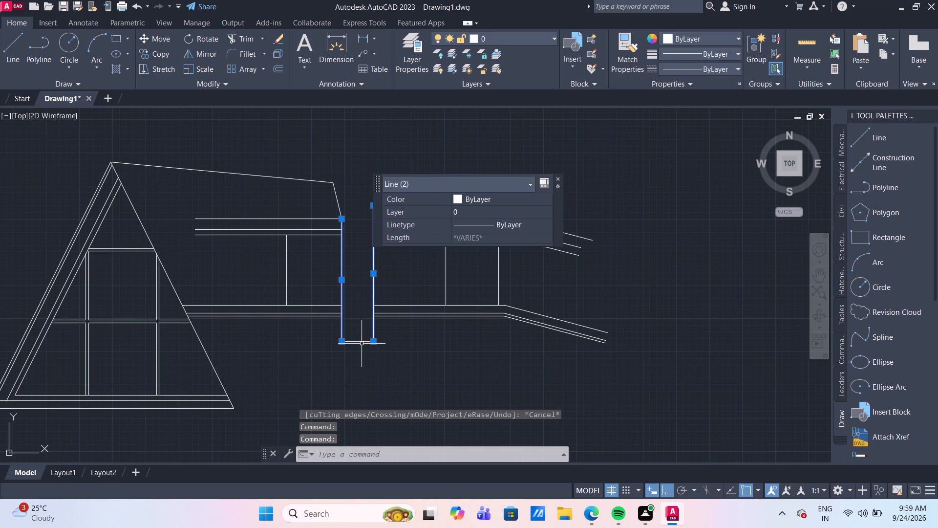
{"action": "left_click", "coordinate": [361, 343]}
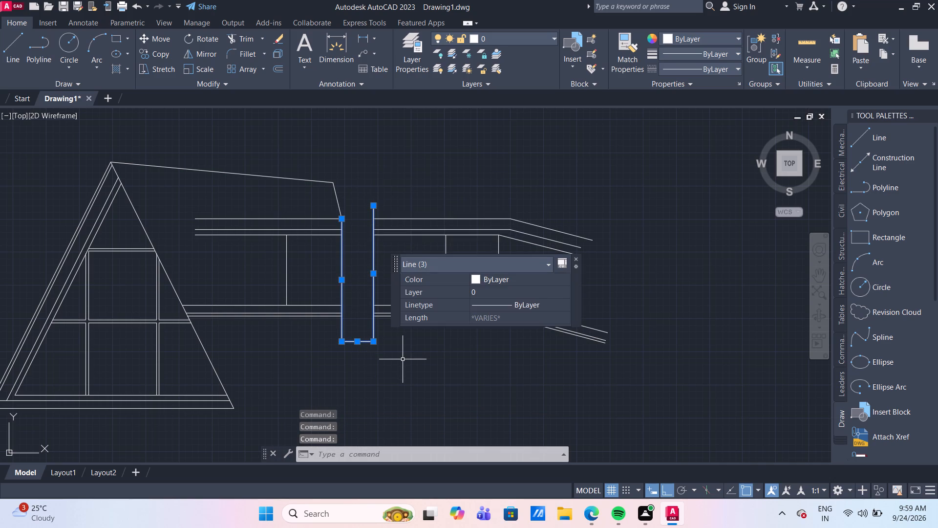
{"action": "key", "text": "Delete"}
Move all the horizontal, sloped and vertical lines beyond the gap 300 mm toward the triangle, joining the cut ends at the slanted line's foot.
{"action": "left_click", "coordinate": [412, 346]}
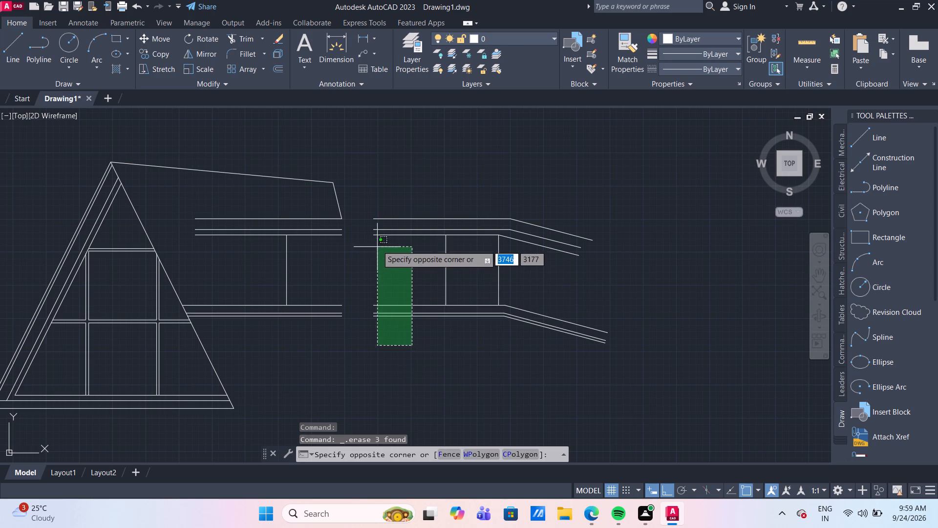
{"action": "left_click", "coordinate": [370, 195]}
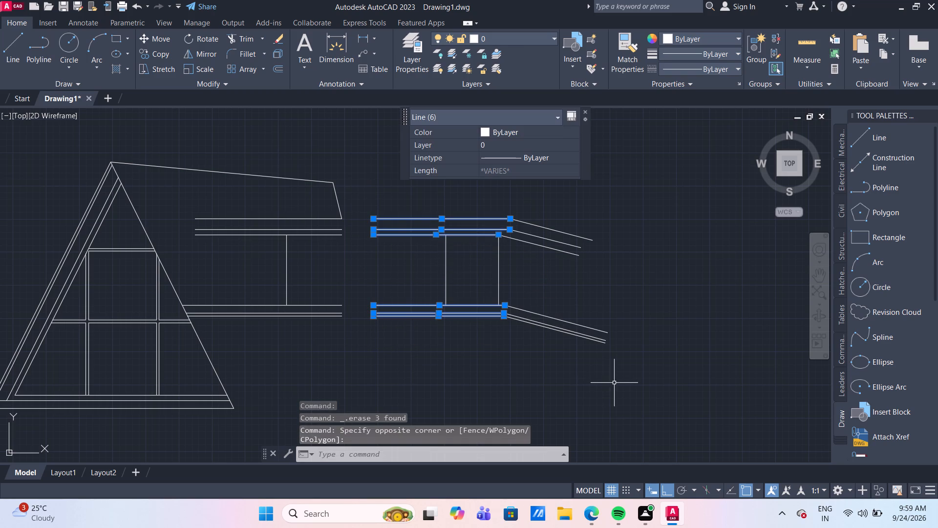
{"action": "left_click", "coordinate": [629, 378]}
{"action": "left_click", "coordinate": [432, 205]}
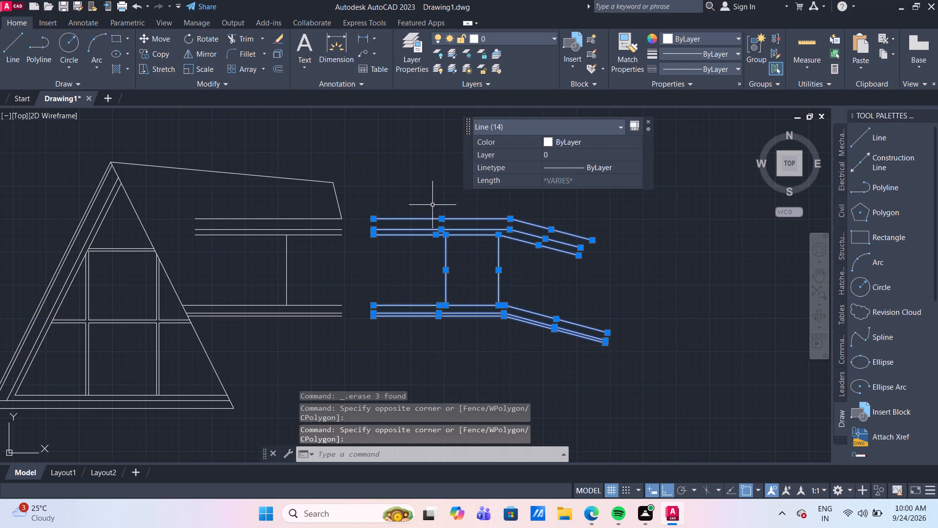
{"action": "key", "text": "m"}
{"action": "key", "text": "Return"}
{"action": "scroll", "coordinate": [383, 229], "scroll_direction": "up", "scroll_amount": 3}
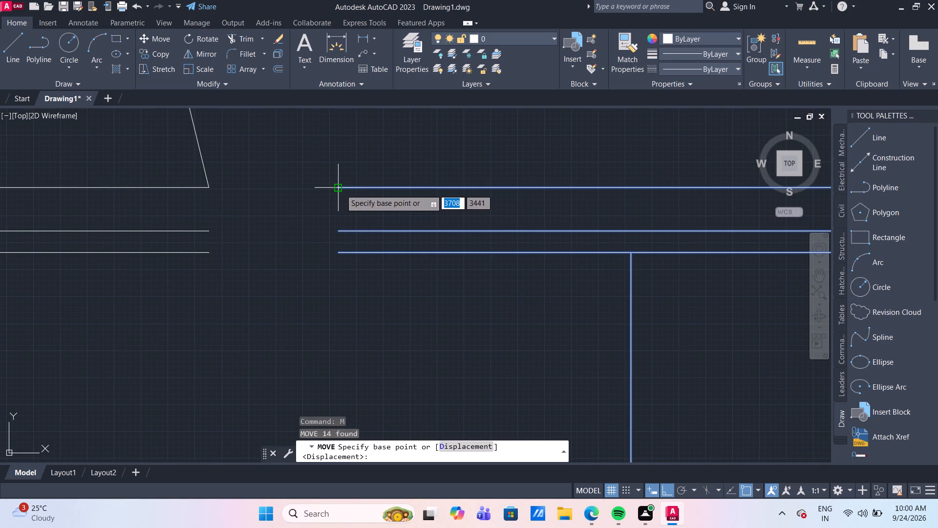
{"action": "left_click", "coordinate": [340, 189]}
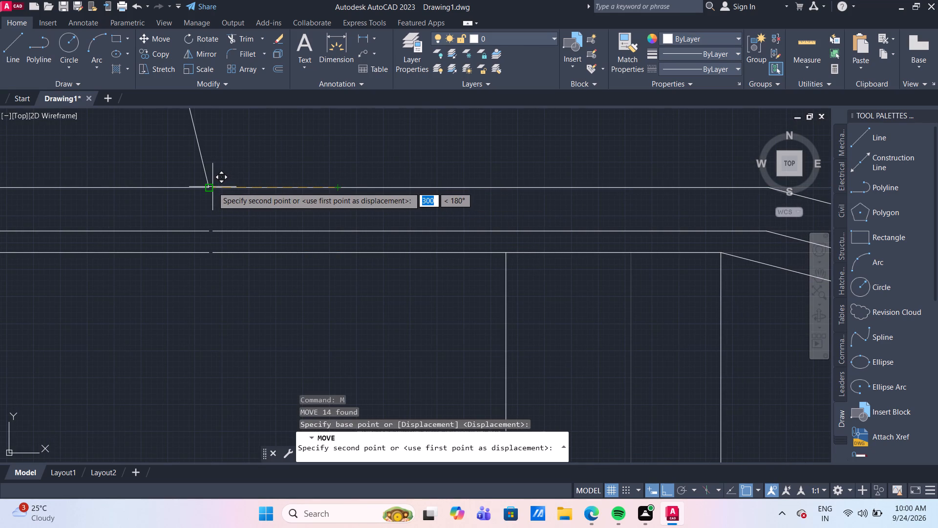
{"action": "left_click", "coordinate": [209, 187]}
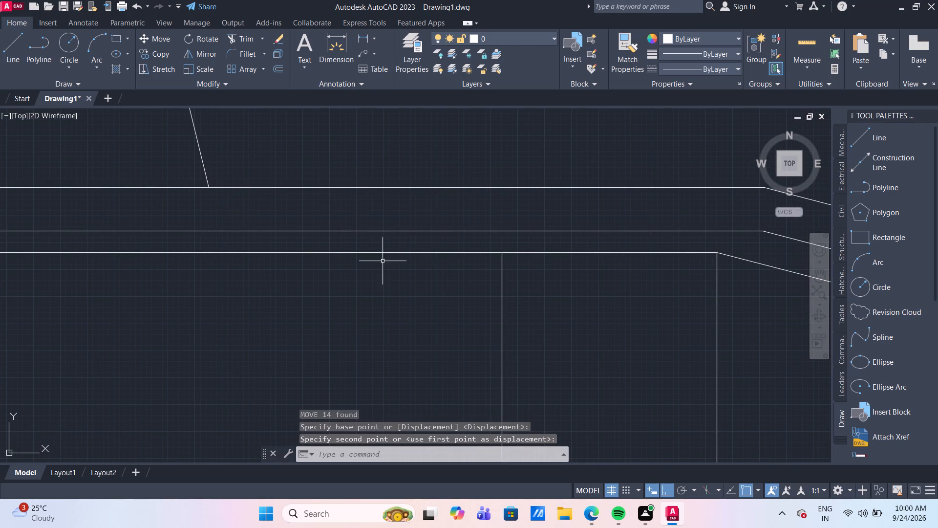
Offset the triangle's outer sloped edge facing the line groups outward by 400 mm and again by 250 mm.
{"action": "scroll", "coordinate": [385, 264], "scroll_direction": "down", "scroll_amount": 2}
{"action": "scroll", "coordinate": [498, 326], "scroll_direction": "down", "scroll_amount": 2}
{"action": "middle_click_drag", "start_coordinate": [531, 337], "coordinate": [518, 313]}
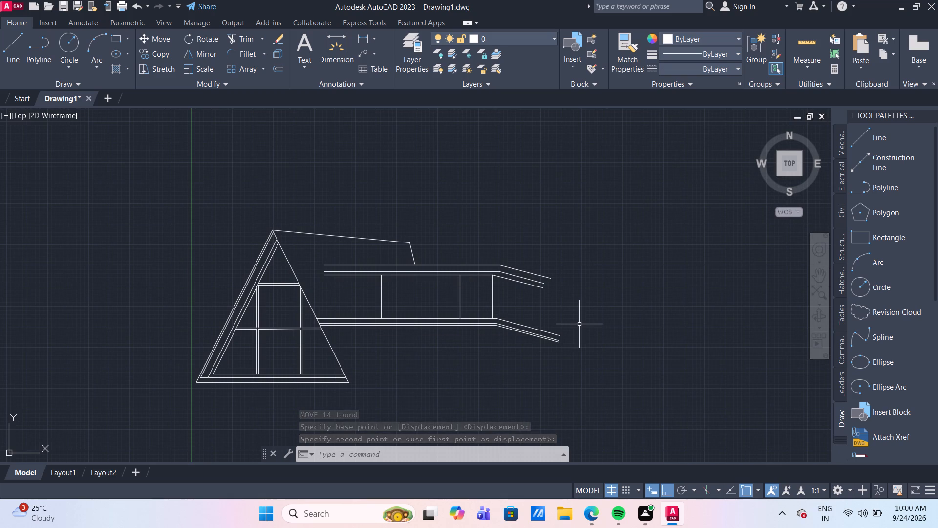
{"action": "scroll", "coordinate": [360, 298], "scroll_direction": "up", "scroll_amount": 2}
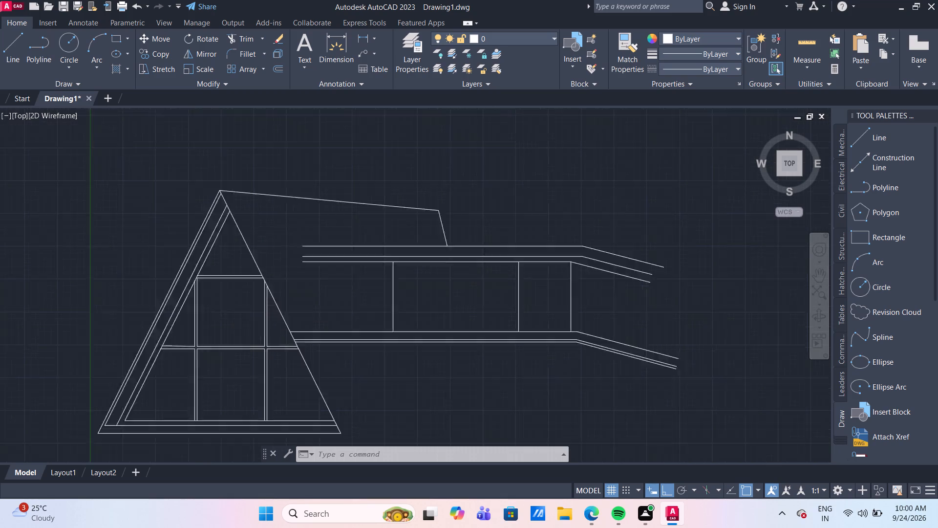
{"action": "scroll", "coordinate": [360, 298], "scroll_direction": "up", "scroll_amount": 1}
{"action": "scroll", "coordinate": [360, 298], "scroll_direction": "down", "scroll_amount": 2}
{"action": "middle_click_drag", "start_coordinate": [359, 297], "coordinate": [373, 268]}
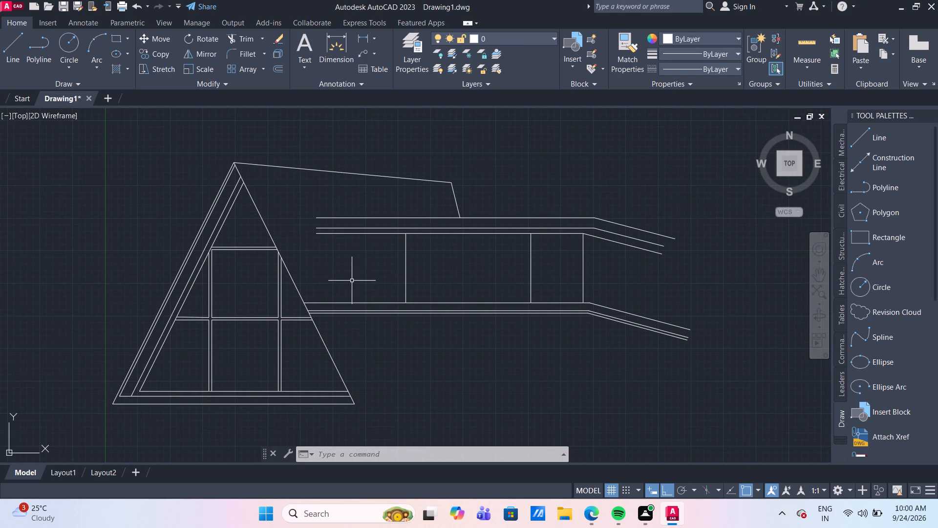
{"action": "key", "text": "o"}
{"action": "key", "text": "Return"}
{"action": "key", "text": "Return"}
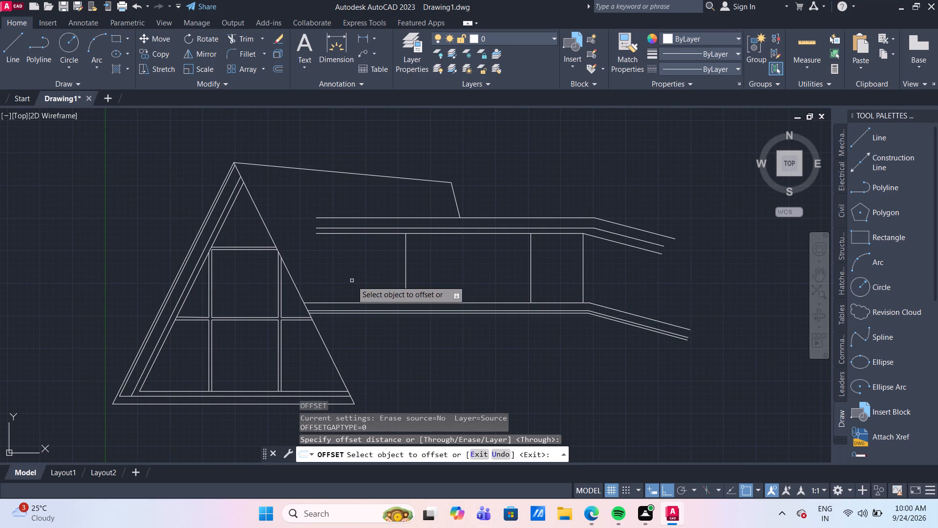
{"action": "left_click", "coordinate": [295, 287]}
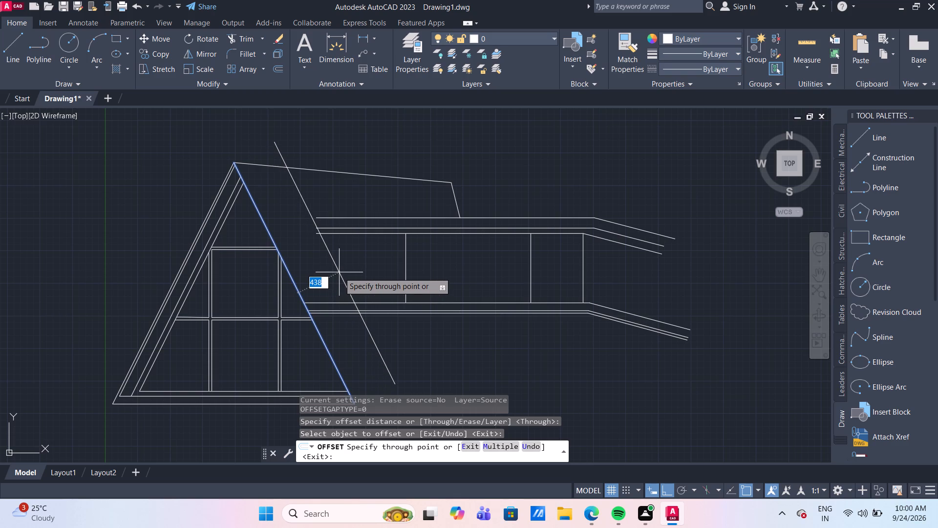
{"action": "type", "text": "4000"}
{"action": "key", "text": "BackSpace"}
{"action": "key", "text": "Return"}
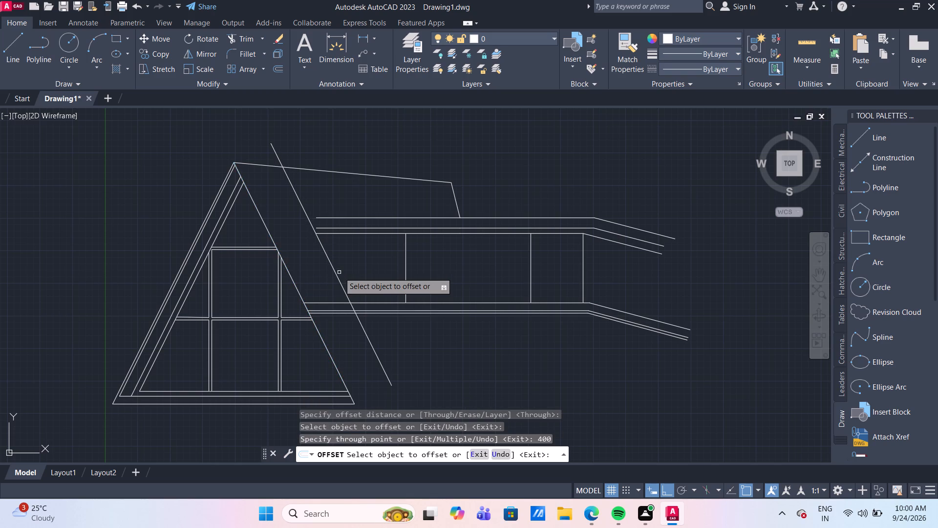
{"action": "left_click", "coordinate": [326, 350]}
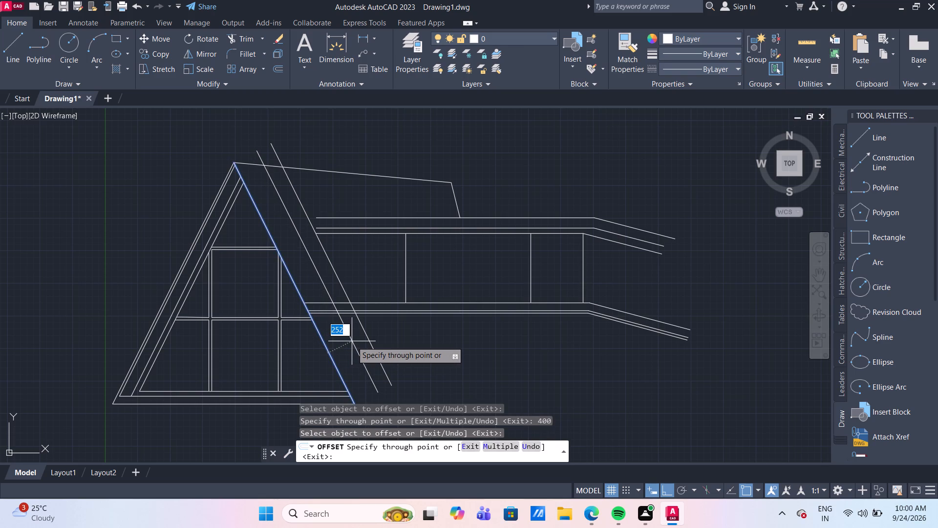
{"action": "type", "text": "250"}
{"action": "key", "text": "Return"}
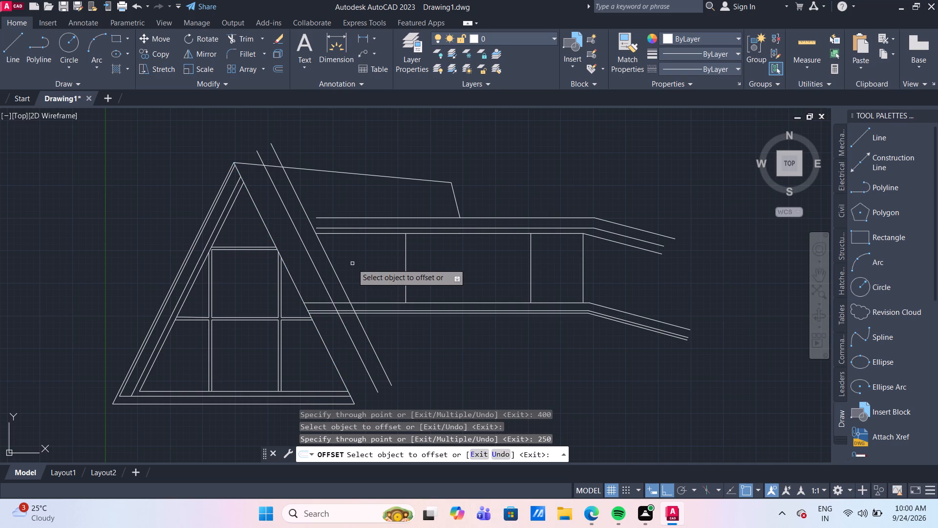
{"action": "key", "text": "Escape"}
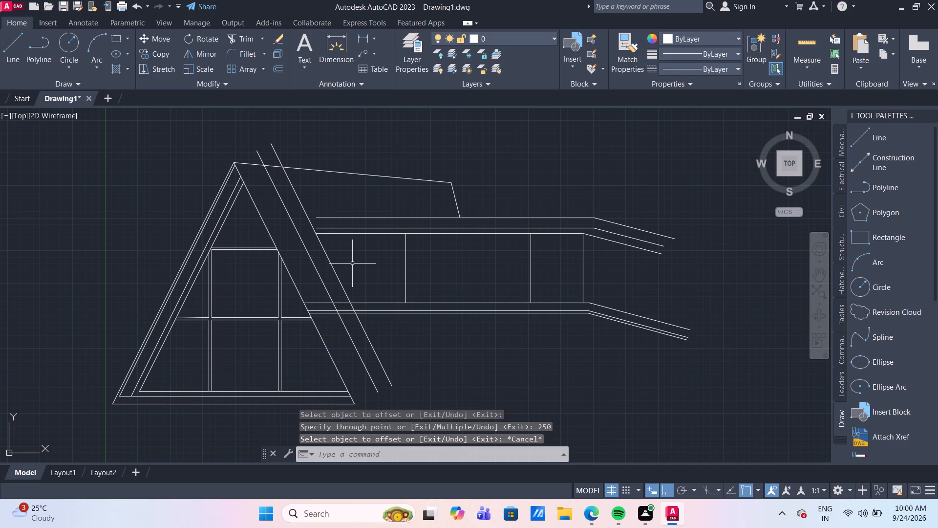
Extend the three upper horizontal lines toward the triangle to meet the 250 mm offset line.
{"action": "type", "text": "TR"}
{"action": "key", "text": "Return"}
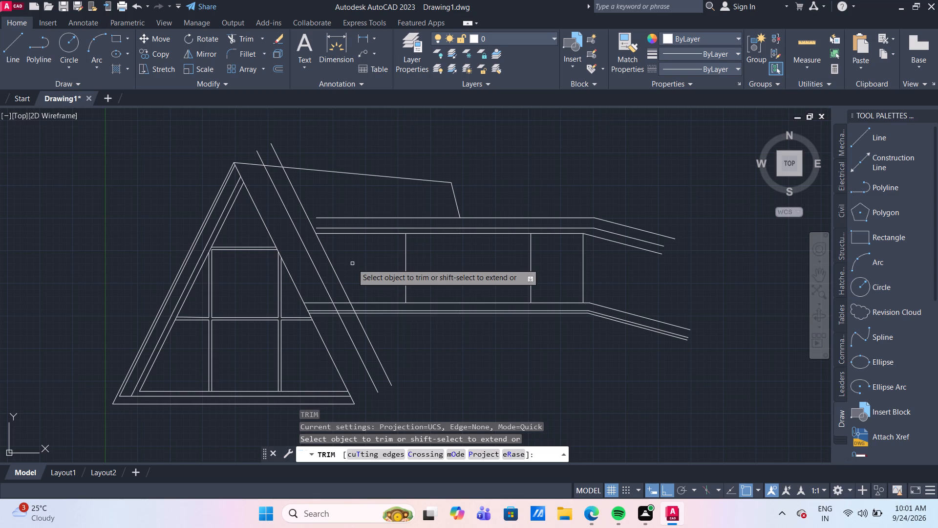
{"action": "left_click", "coordinate": [349, 239], "text": "shift"}
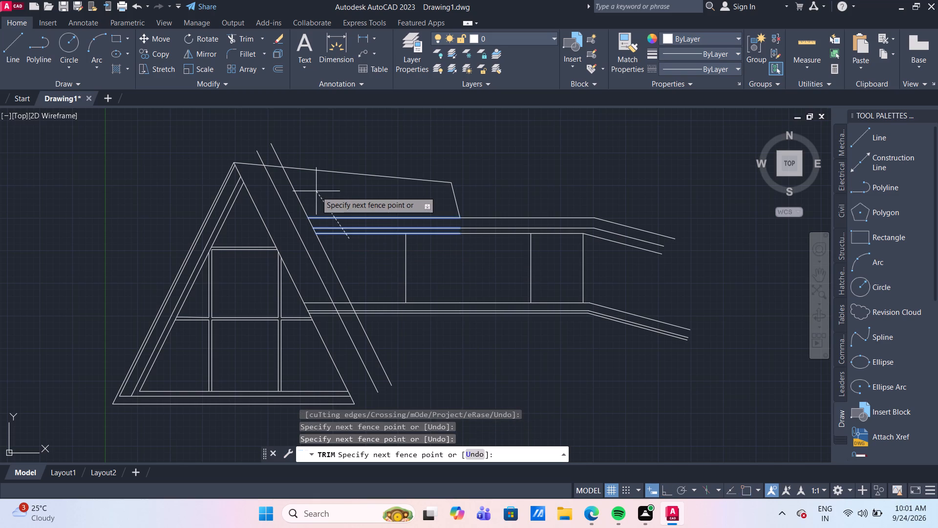
{"action": "left_click", "coordinate": [316, 191], "text": "shift"}
{"action": "left_click", "coordinate": [346, 246], "text": "shift"}
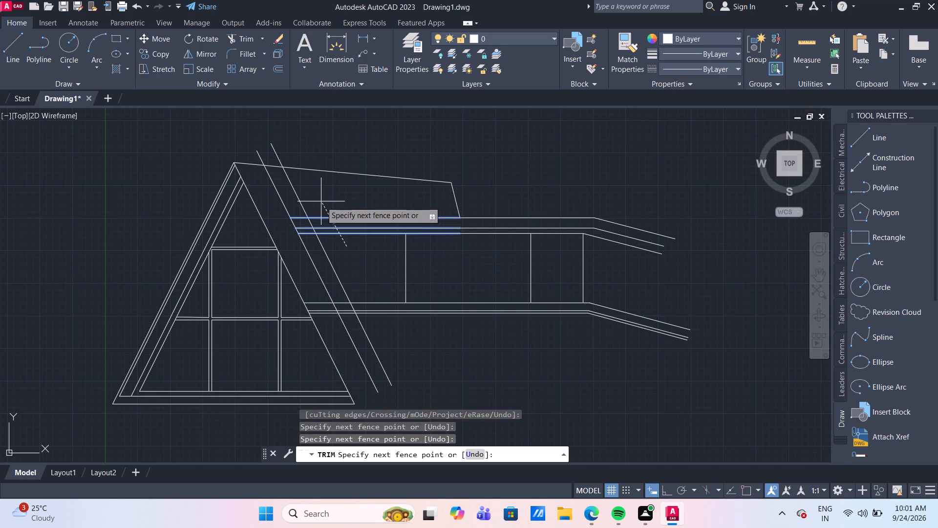
{"action": "left_click", "coordinate": [321, 201], "text": "shift"}
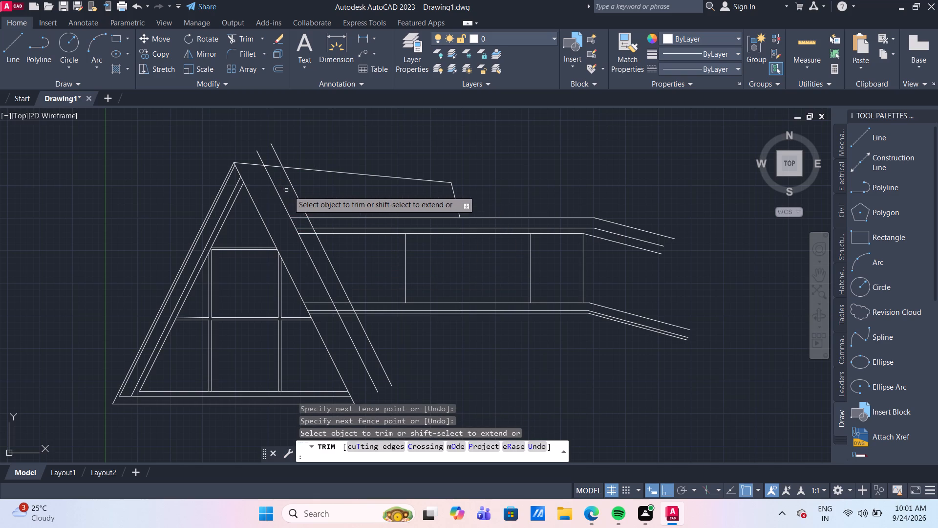
Trim away both offset lines above the upper group, including the stubs above the long line from the triangle's apex.
{"action": "left_click", "coordinate": [297, 192]}
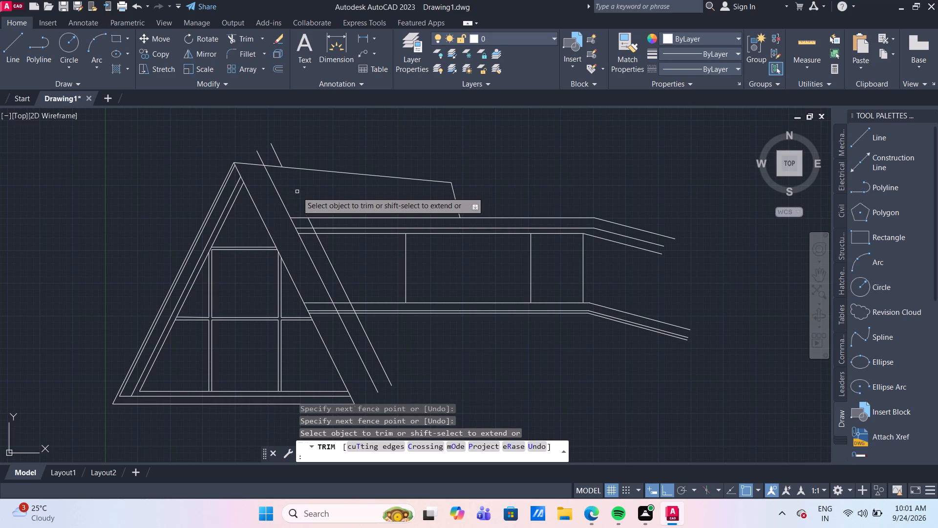
{"action": "left_click", "coordinate": [279, 194]}
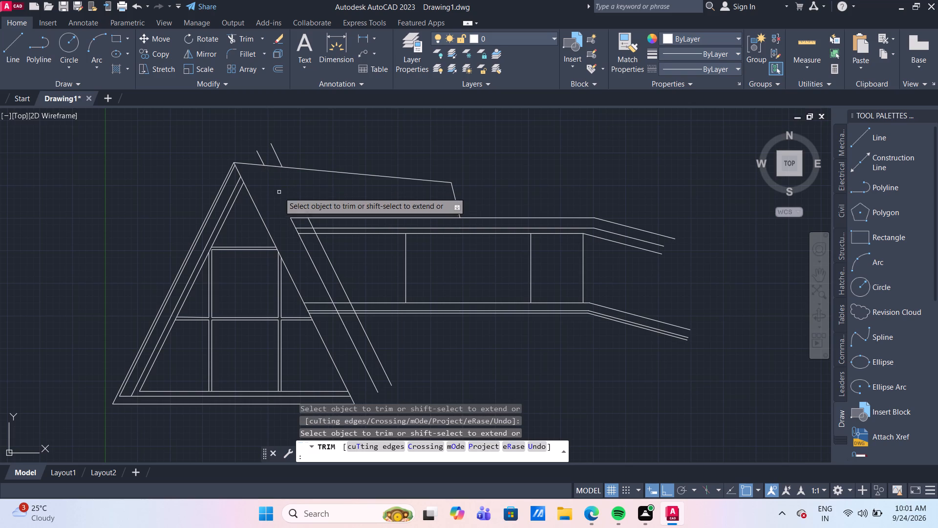
{"action": "left_click", "coordinate": [259, 155]}
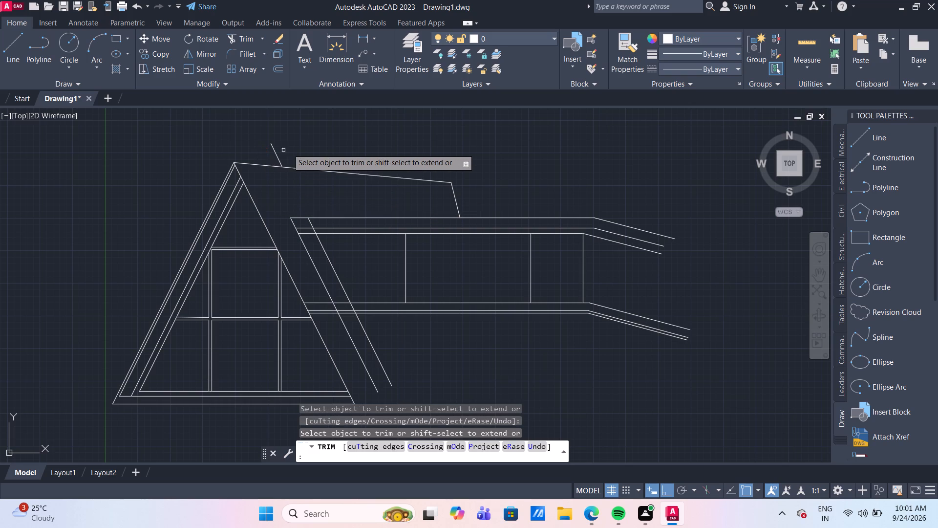
{"action": "left_click", "coordinate": [275, 153]}
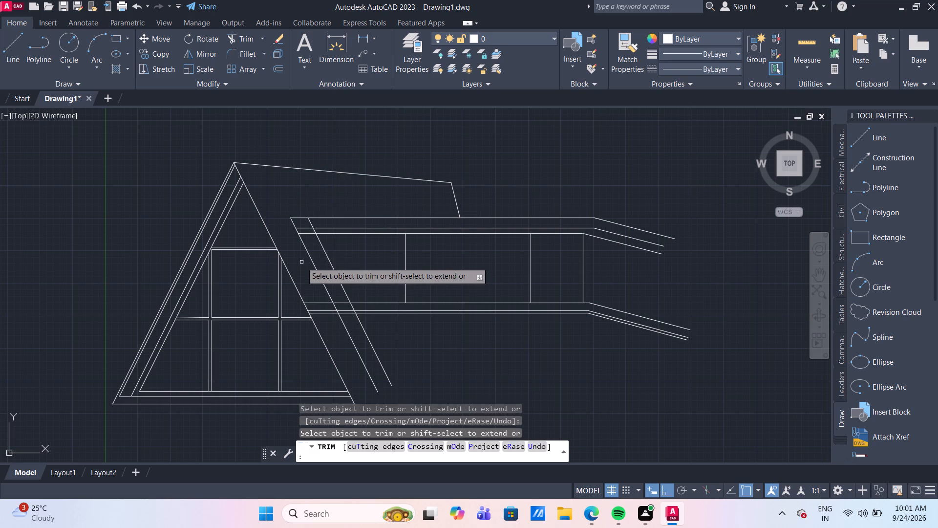
Trim the 250 mm offset line between the upper and lower groups, and cut the lower horizontal lines back to it.
{"action": "left_click", "coordinate": [301, 262]}
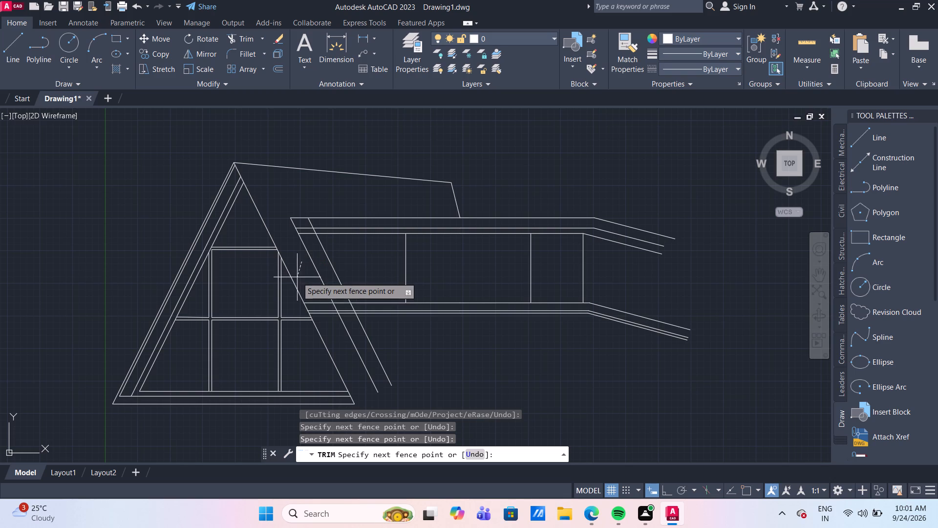
{"action": "left_click", "coordinate": [305, 279]}
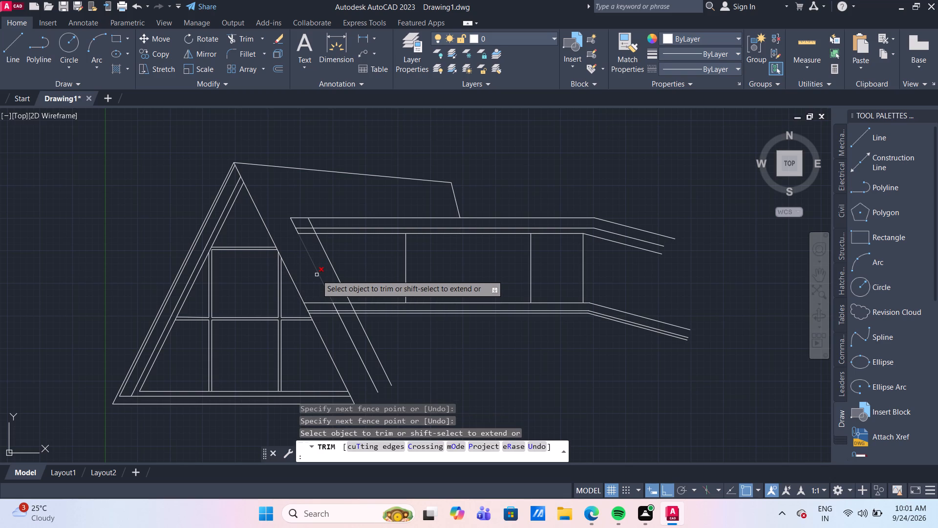
{"action": "left_click", "coordinate": [317, 275]}
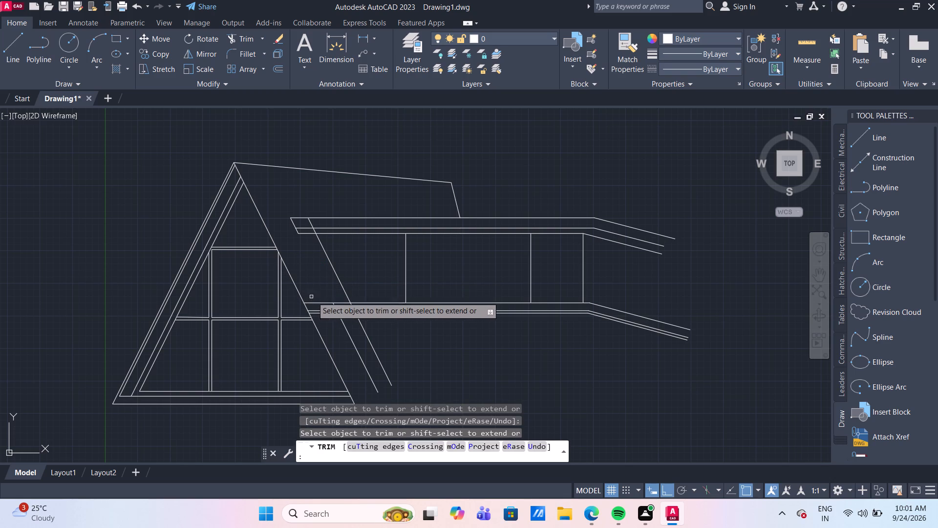
{"action": "left_click", "coordinate": [314, 296]}
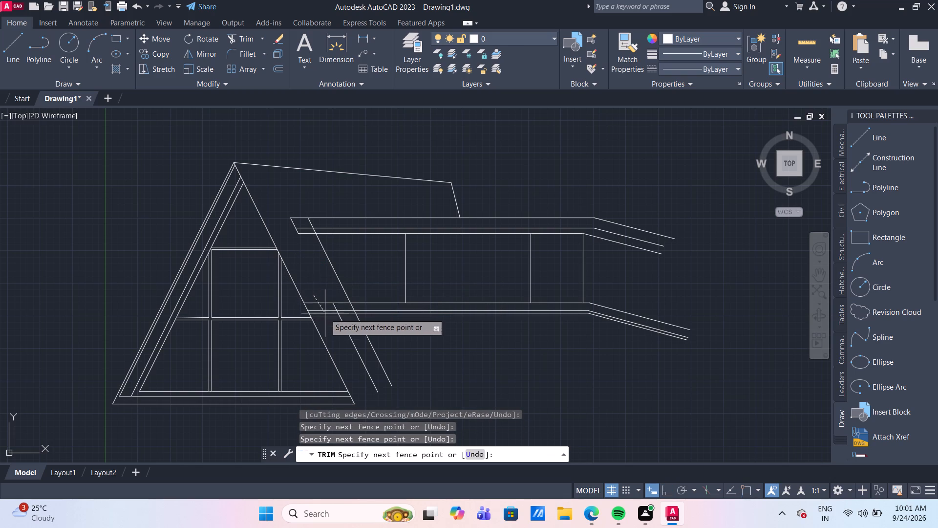
{"action": "left_click", "coordinate": [329, 322]}
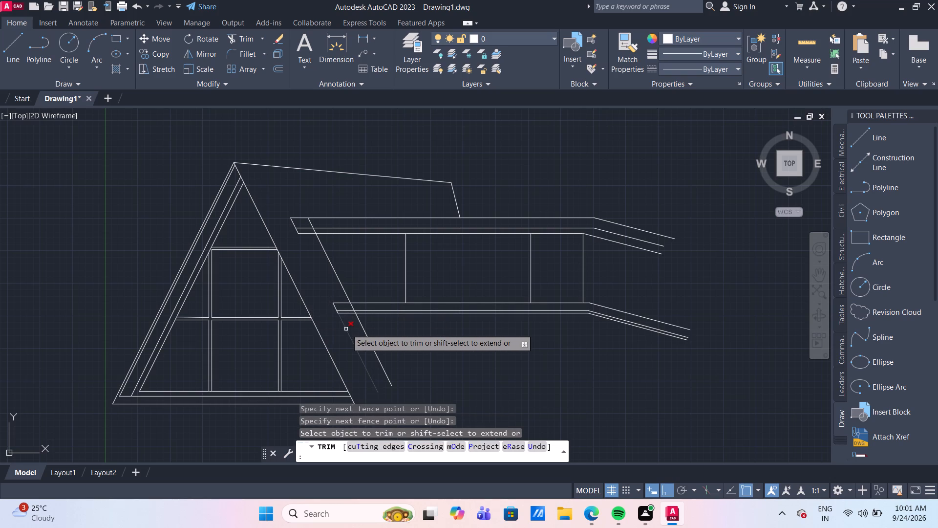
Trim away the portions of both offset lines below the lower group.
{"action": "left_click", "coordinate": [348, 330]}
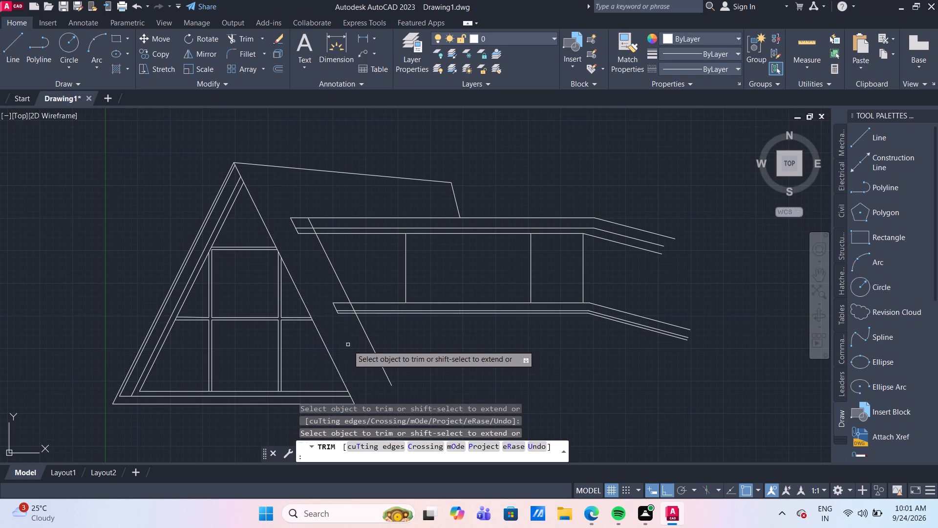
{"action": "left_click", "coordinate": [376, 361]}
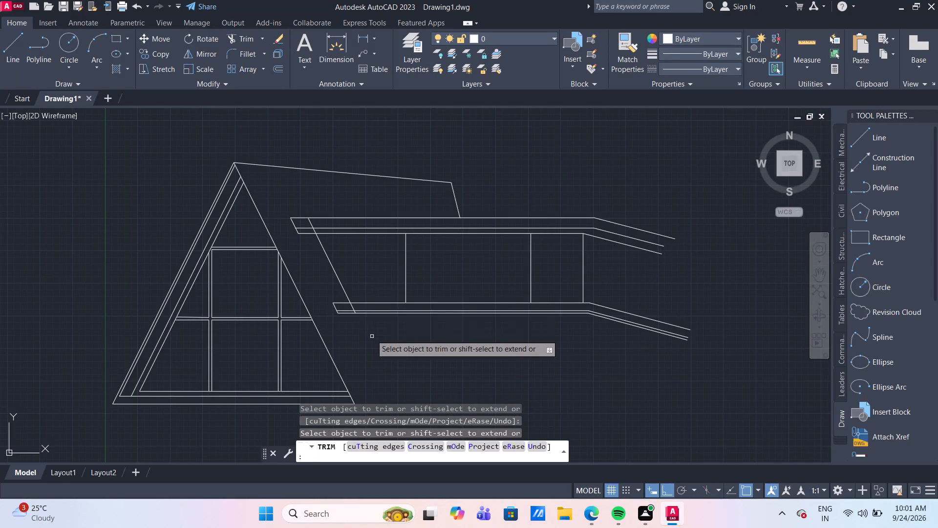
Trim the 400 mm offset line inside the upper and lower groups, keeping only its segment between them.
{"action": "scroll", "coordinate": [348, 272], "scroll_direction": "up", "scroll_amount": 1}
{"action": "scroll", "coordinate": [271, 187], "scroll_direction": "up", "scroll_amount": 2}
{"action": "left_click", "coordinate": [320, 235]}
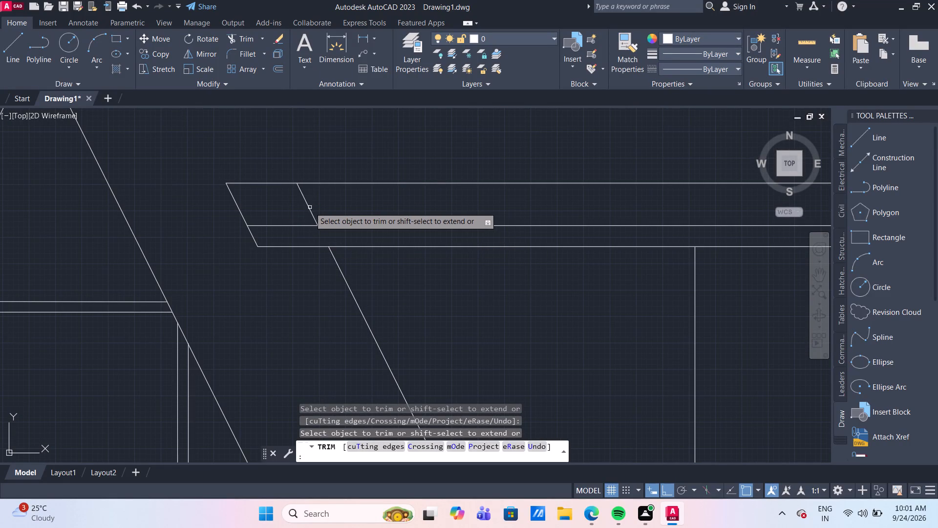
{"action": "left_click", "coordinate": [307, 206]}
{"action": "scroll", "coordinate": [457, 303], "scroll_direction": "down", "scroll_amount": 4}
{"action": "middle_click_drag", "start_coordinate": [482, 322], "coordinate": [368, 266]}
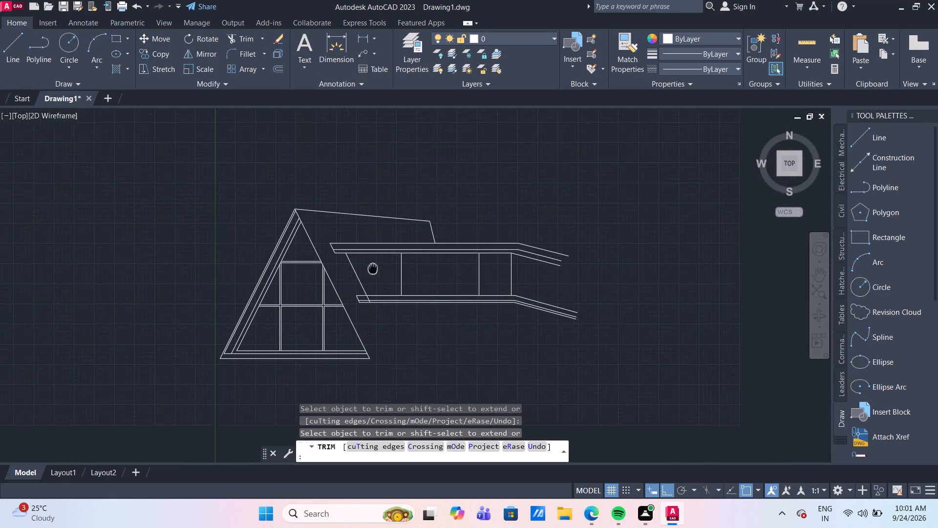
{"action": "middle_click_drag", "start_coordinate": [368, 266], "coordinate": [367, 262]}
{"action": "scroll", "coordinate": [370, 301], "scroll_direction": "up", "scroll_amount": 2}
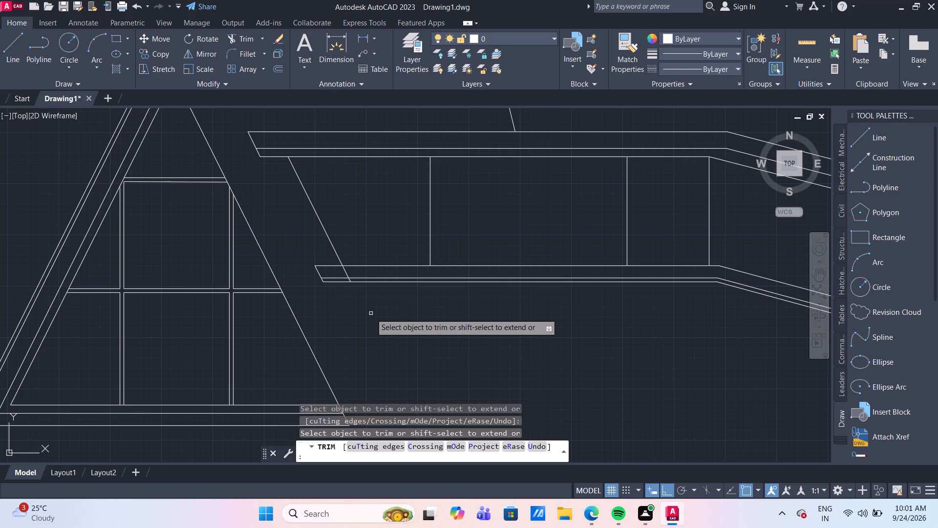
{"action": "scroll", "coordinate": [371, 313], "scroll_direction": "up", "scroll_amount": 2}
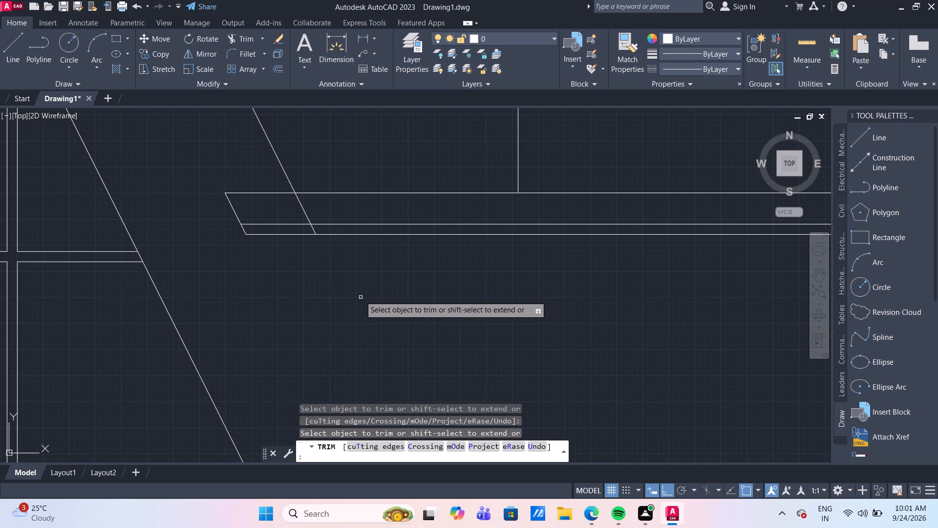
{"action": "middle_click_drag", "start_coordinate": [360, 296], "coordinate": [368, 364]}
{"action": "left_click", "coordinate": [309, 278]}
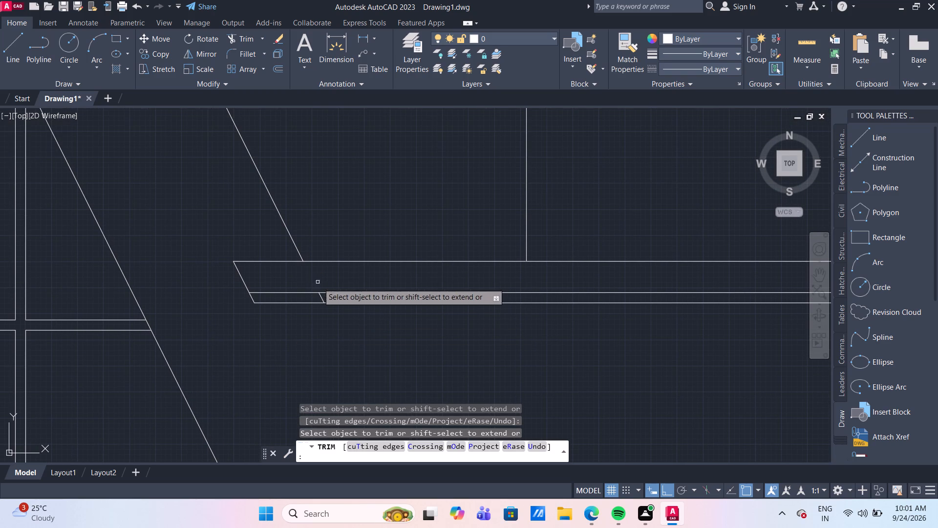
{"action": "left_click", "coordinate": [321, 298]}
{"action": "scroll", "coordinate": [355, 325], "scroll_direction": "down", "scroll_amount": 3}
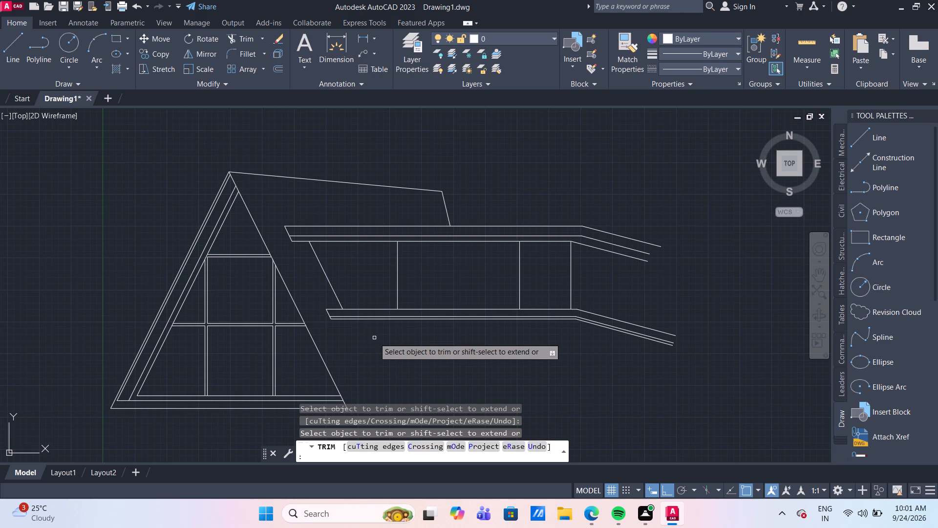
{"action": "key", "text": "Escape"}
Offset the slanted line between the upper and lower groups by 50 mm toward the triangle.
{"action": "key", "text": "o"}
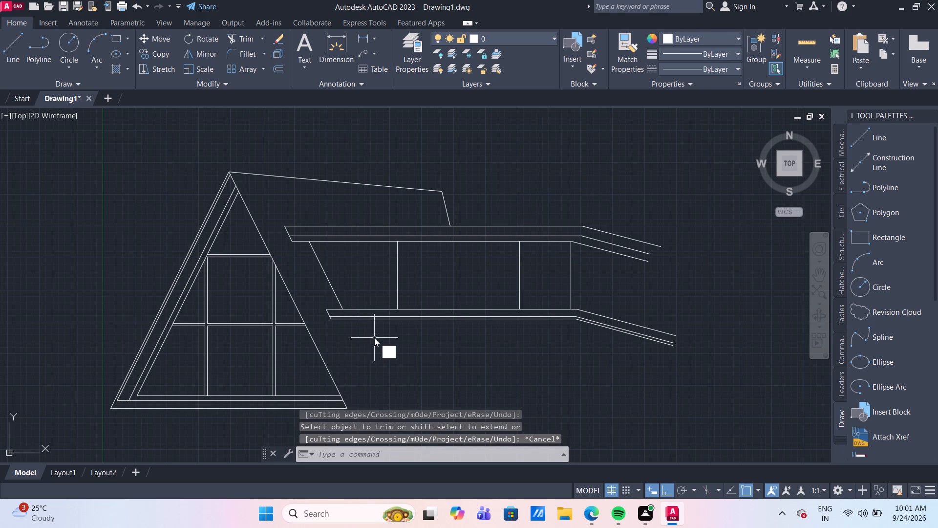
{"action": "key", "text": "Return"}
{"action": "key", "text": "Return"}
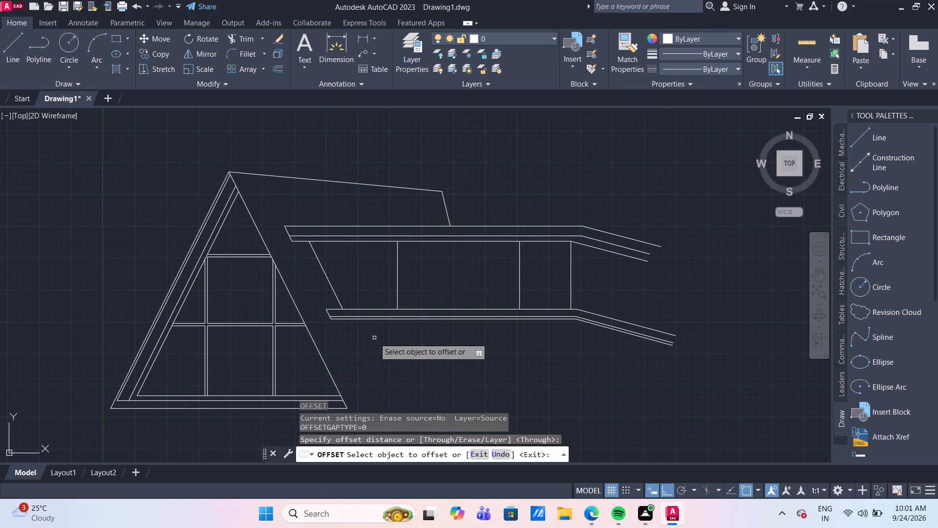
{"action": "left_click", "coordinate": [334, 291]}
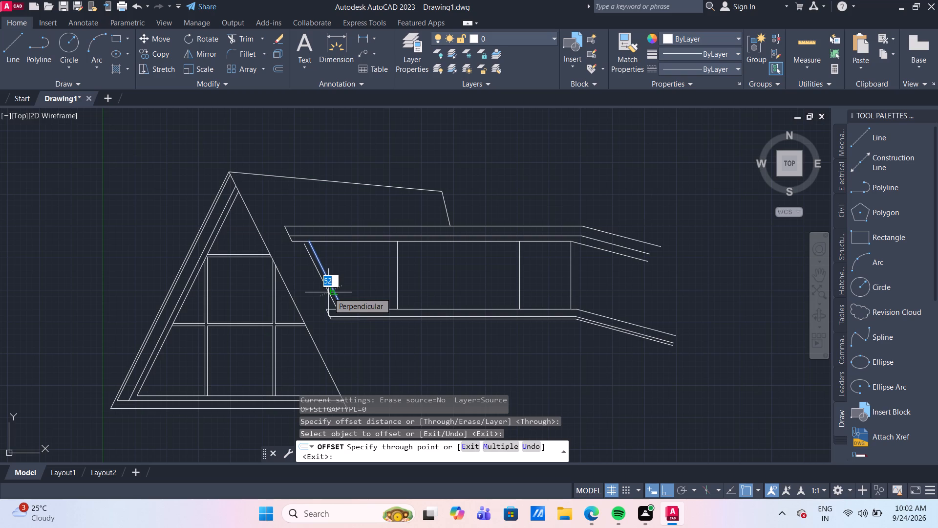
{"action": "type", "text": "50"}
{"action": "key", "text": "Return"}
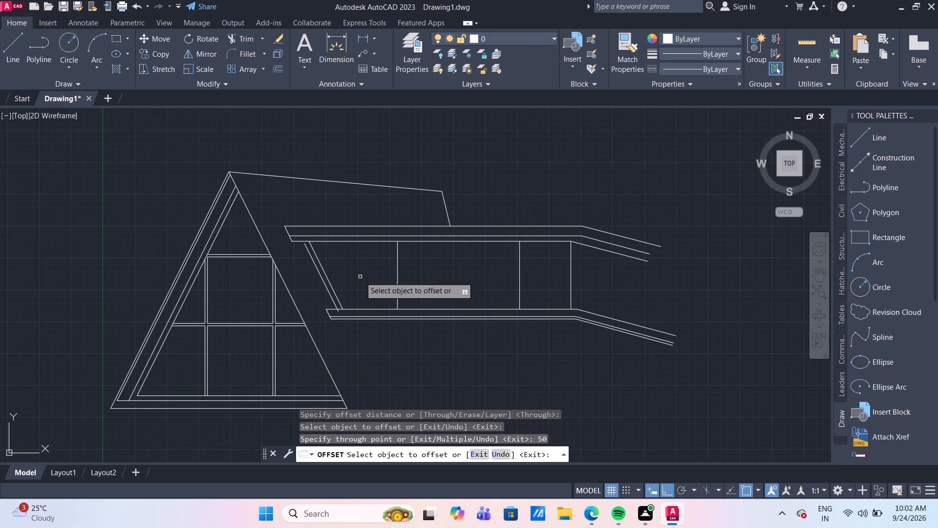
{"action": "key", "text": "Escape"}
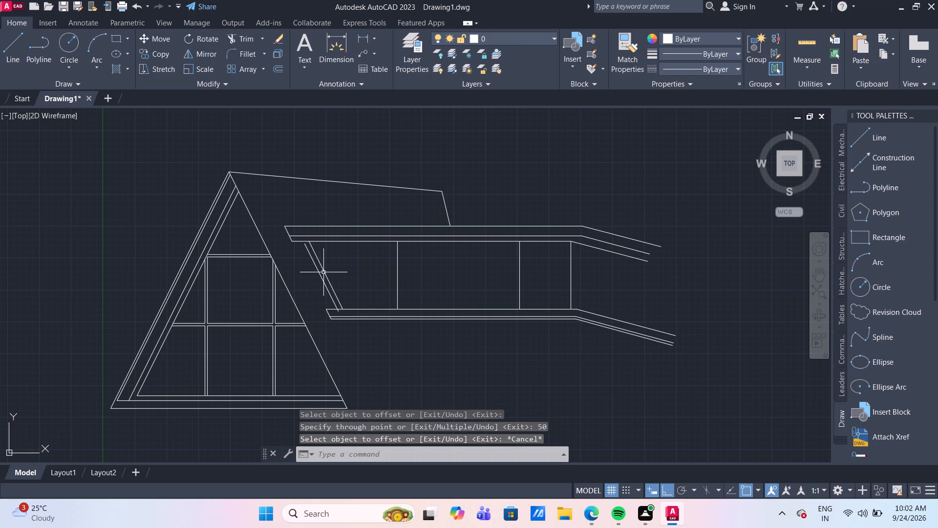
Move the offset slanted line up so its lower end sits on the top line of the lower group.
{"action": "left_click", "coordinate": [322, 281]}
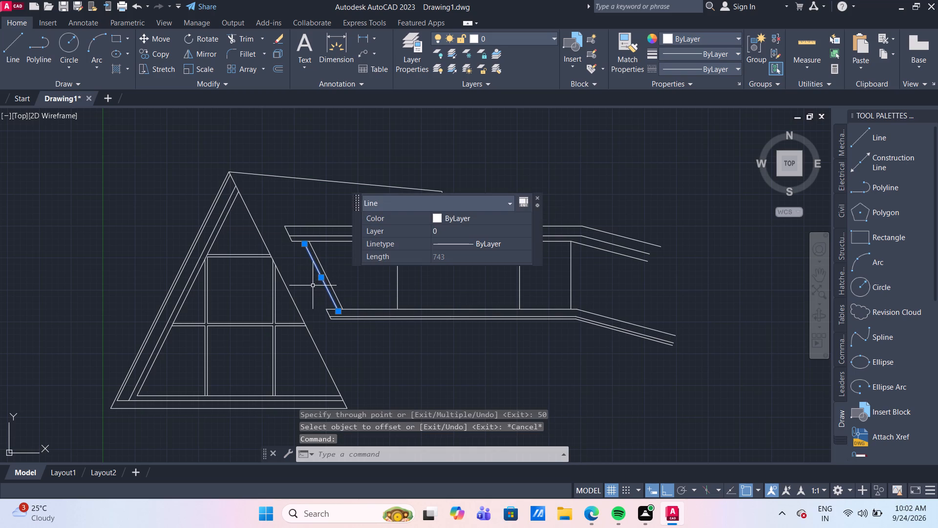
{"action": "key", "text": "m"}
{"action": "key", "text": "Return"}
{"action": "scroll", "coordinate": [327, 312], "scroll_direction": "up", "scroll_amount": 2}
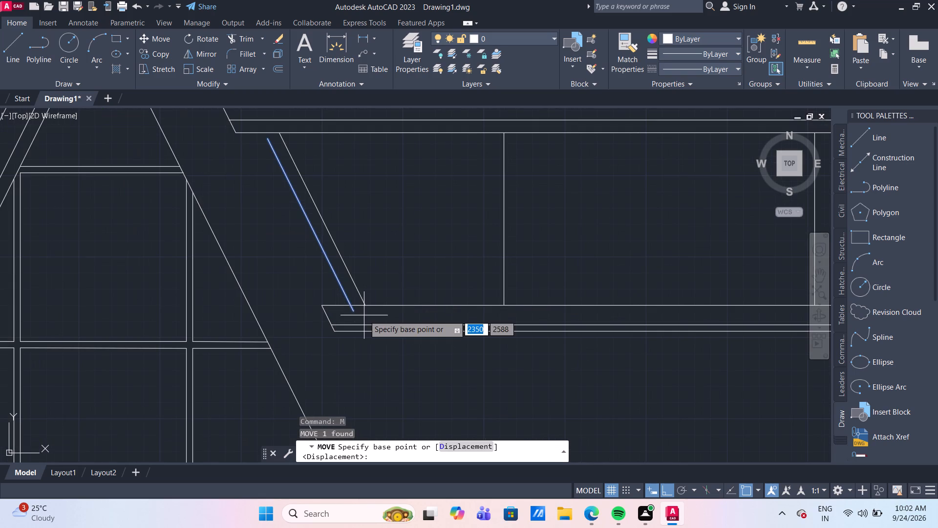
{"action": "left_click", "coordinate": [353, 313]}
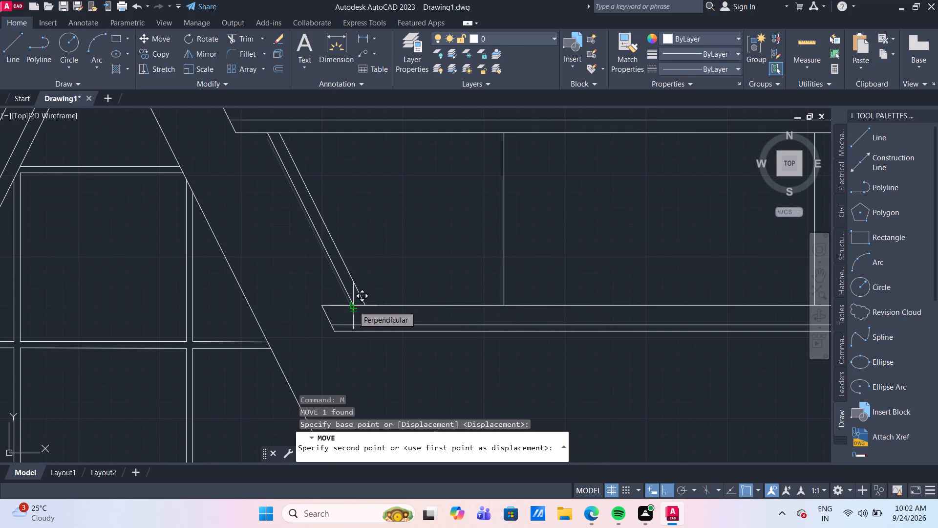
{"action": "left_click", "coordinate": [353, 306]}
{"action": "scroll", "coordinate": [443, 315], "scroll_direction": "down", "scroll_amount": 3}
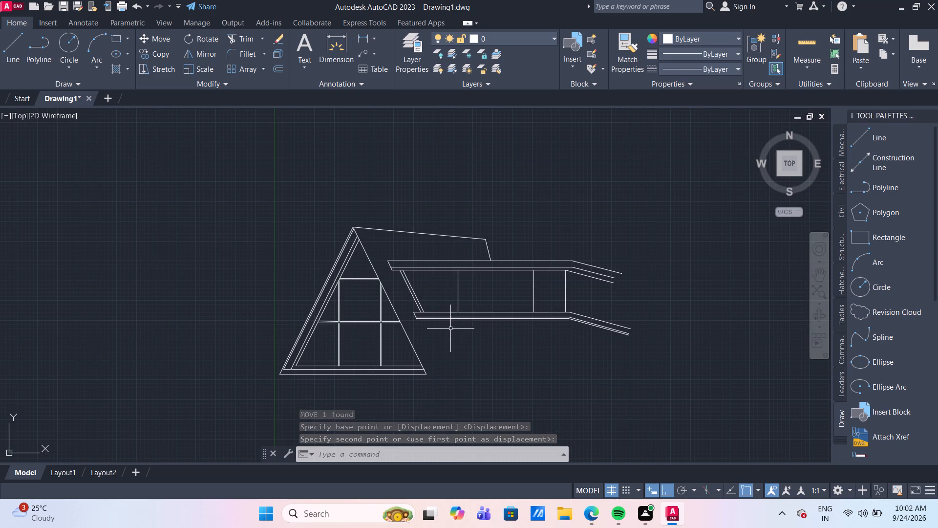
Trim the upper group's bottom line between the two slanted lines.
{"action": "scroll", "coordinate": [424, 287], "scroll_direction": "up", "scroll_amount": 2}
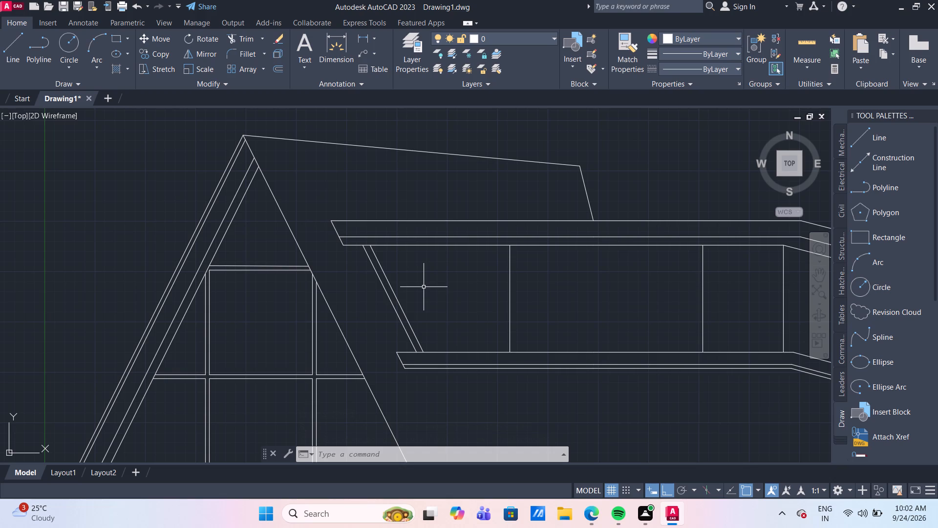
{"action": "type", "text": "TR"}
{"action": "key", "text": "Return"}
{"action": "scroll", "coordinate": [383, 255], "scroll_direction": "up", "scroll_amount": 2}
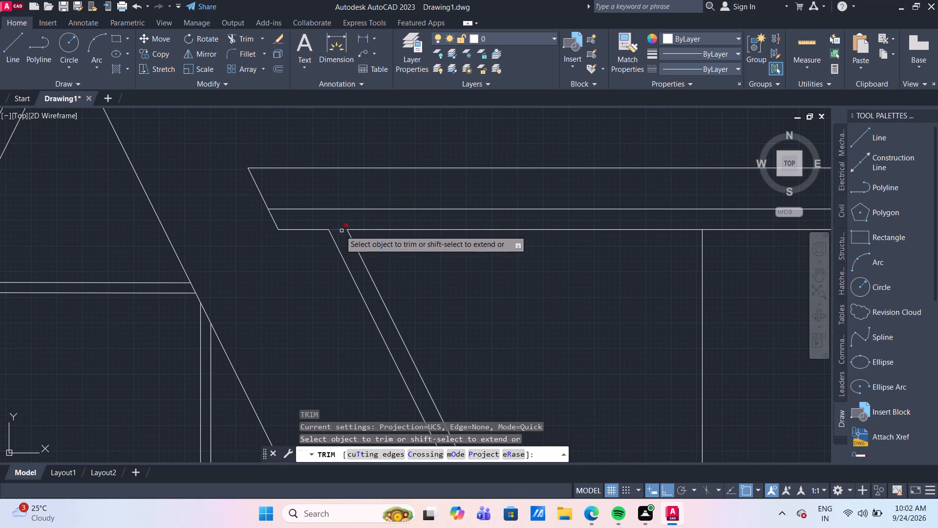
{"action": "left_click", "coordinate": [337, 229]}
{"action": "scroll", "coordinate": [532, 336], "scroll_direction": "down", "scroll_amount": 3}
{"action": "scroll", "coordinate": [632, 345], "scroll_direction": "down", "scroll_amount": 1}
{"action": "middle_click_drag", "start_coordinate": [632, 345], "coordinate": [618, 339]}
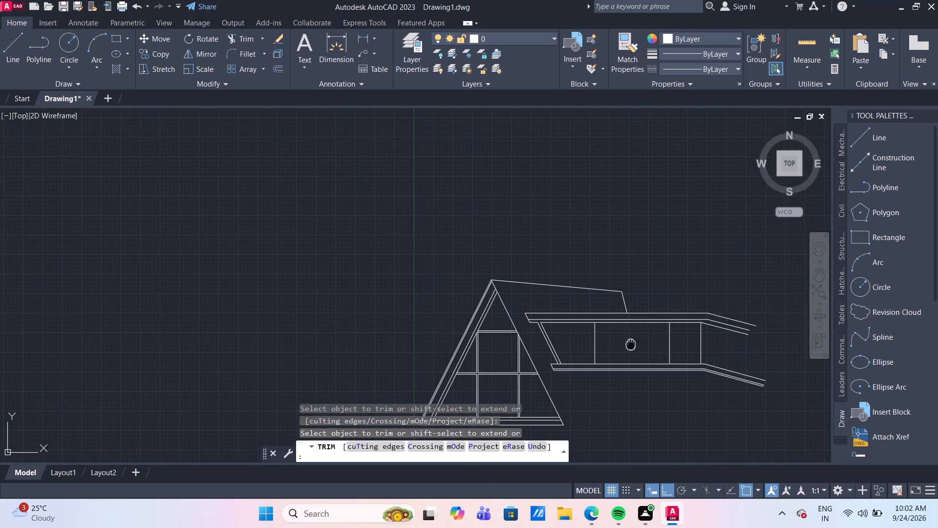
{"action": "middle_click_drag", "start_coordinate": [618, 339], "coordinate": [463, 306]}
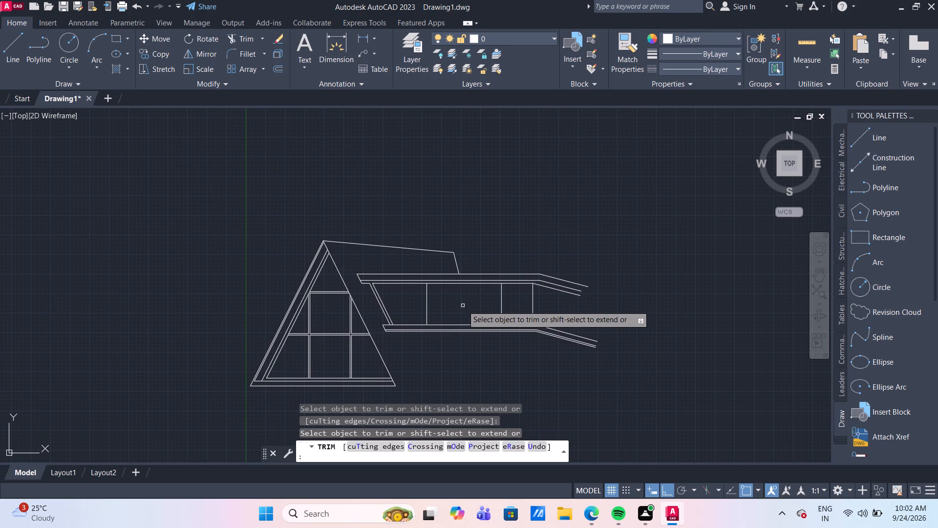
{"action": "scroll", "coordinate": [437, 300], "scroll_direction": "up", "scroll_amount": 2}
{"action": "middle_click_drag", "start_coordinate": [469, 307], "coordinate": [359, 293]}
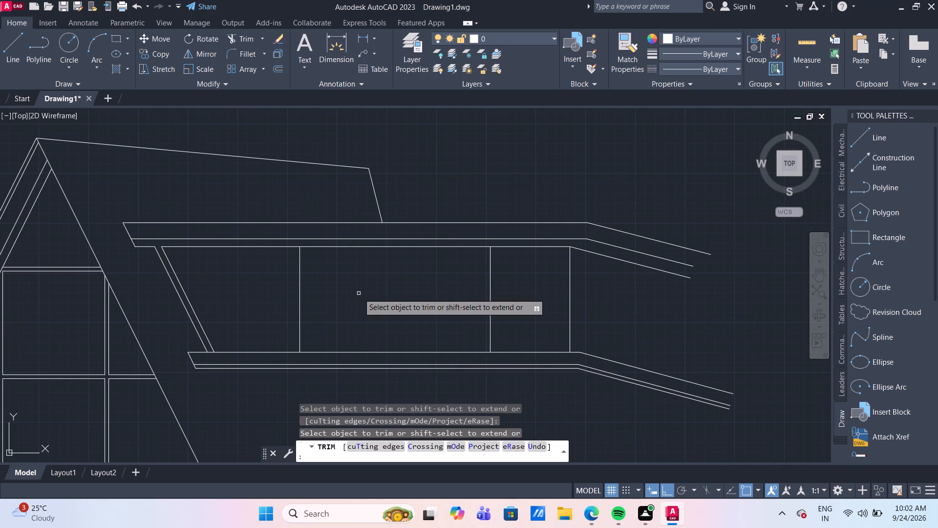
{"action": "key", "text": "Escape"}
Offset the first vertical line between the groups by 75 mm and the second by 50 mm, both into the bay between them.
{"action": "key", "text": "o"}
{"action": "key", "text": "Return"}
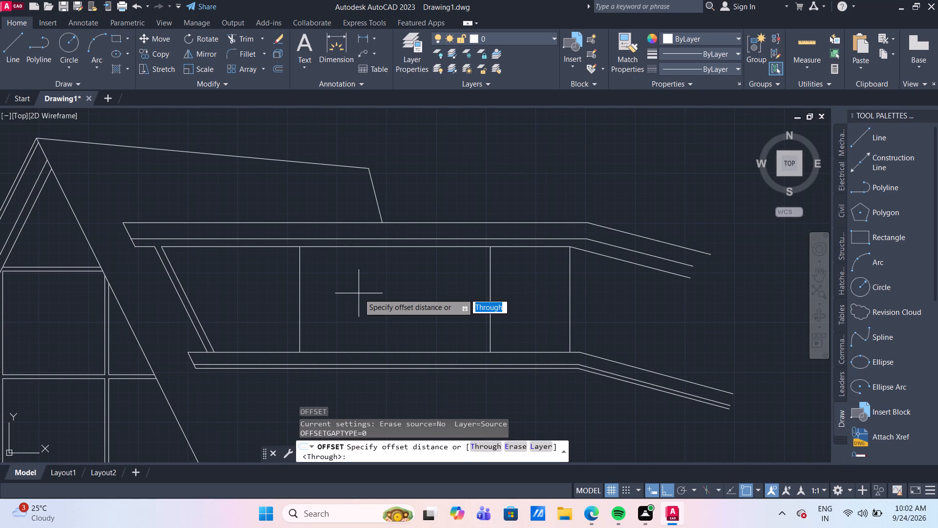
{"action": "key", "text": "Return"}
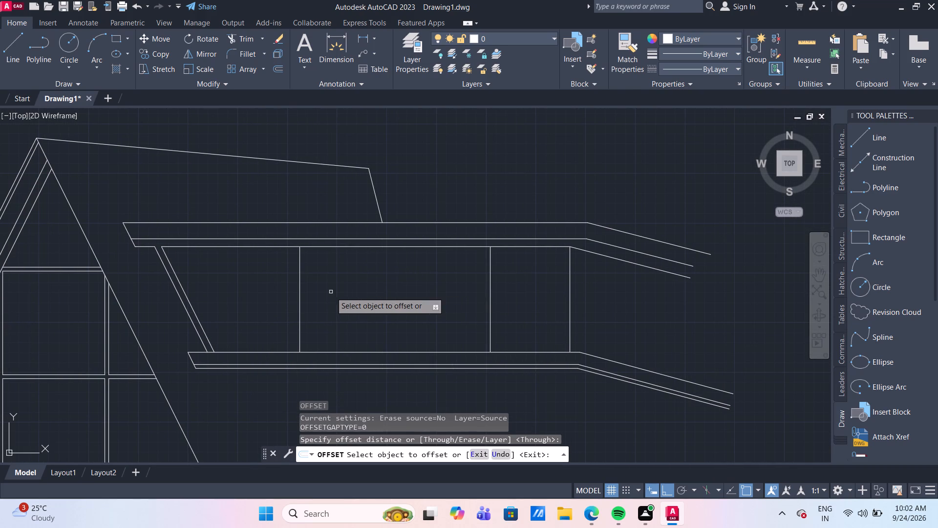
{"action": "left_click", "coordinate": [299, 294]}
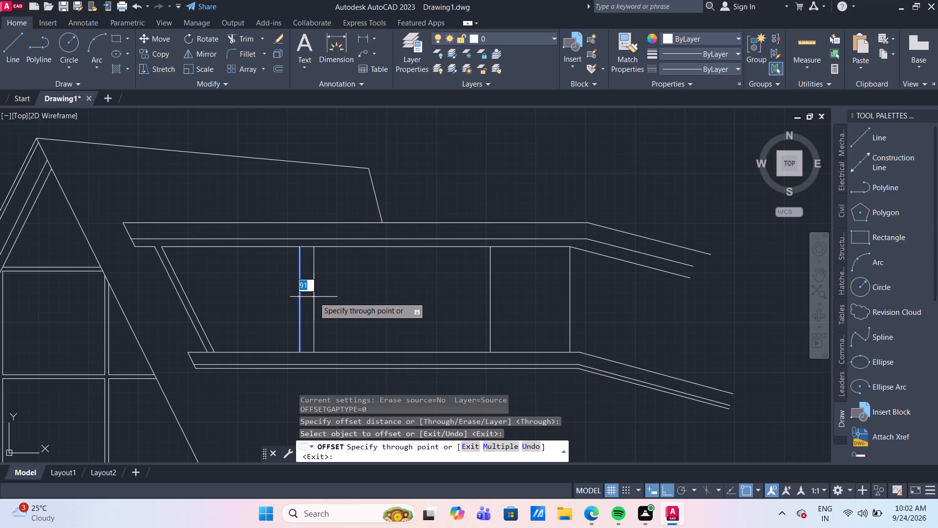
{"action": "type", "text": "75"}
{"action": "key", "text": "Return"}
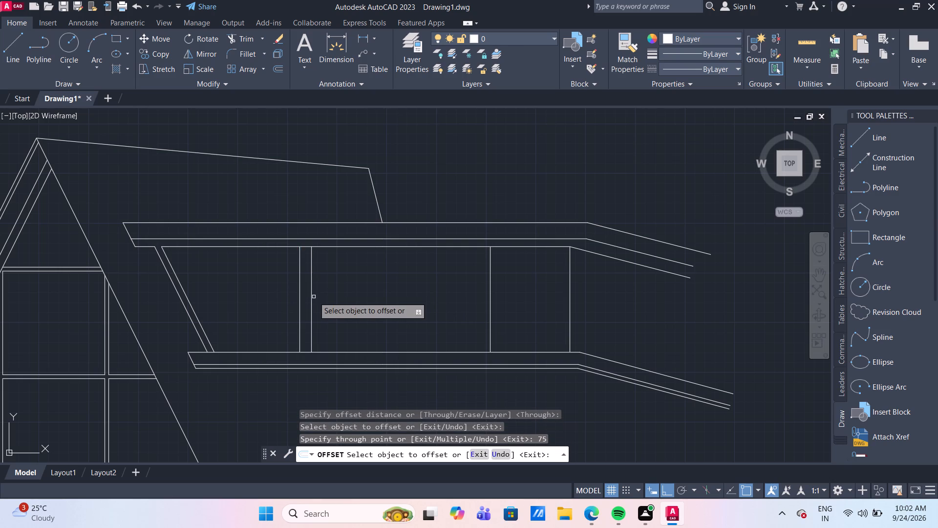
{"action": "left_click", "coordinate": [489, 301]}
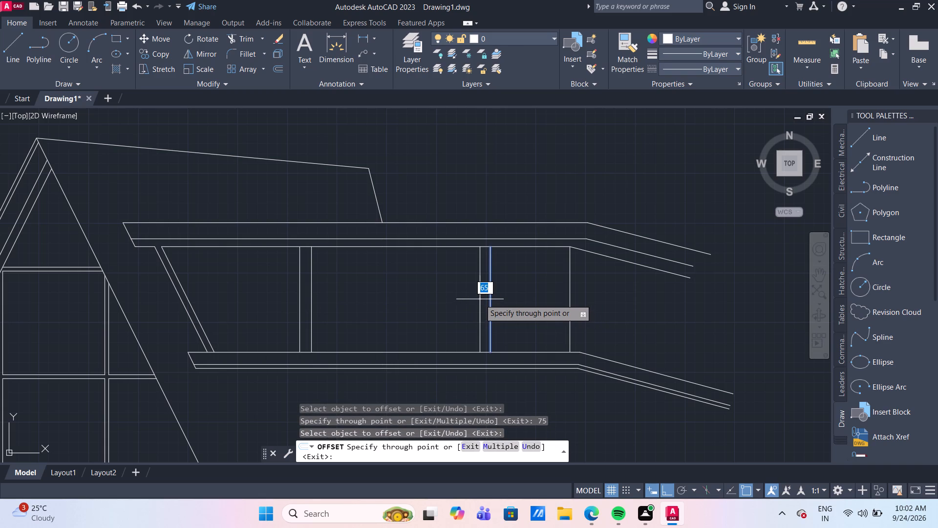
{"action": "type", "text": "50"}
{"action": "key", "text": "Return"}
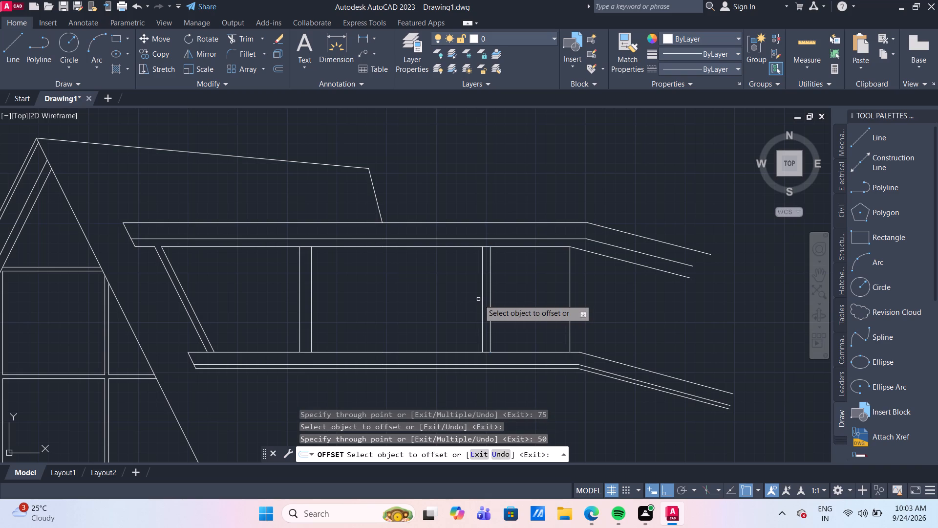
Offset the upper group's bottom line 50 mm downward, and offset that copy 25 mm back upward.
{"action": "left_click", "coordinate": [426, 246]}
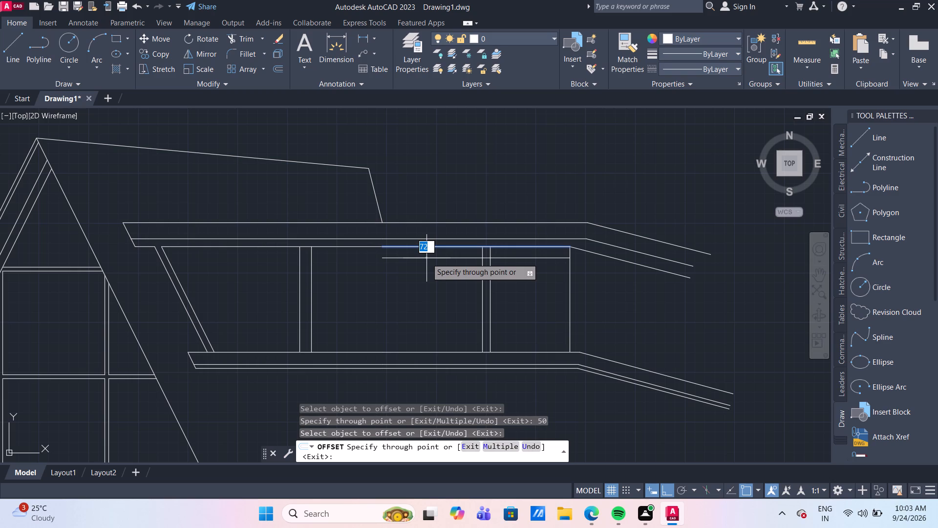
{"action": "type", "text": "50"}
{"action": "key", "text": "Return"}
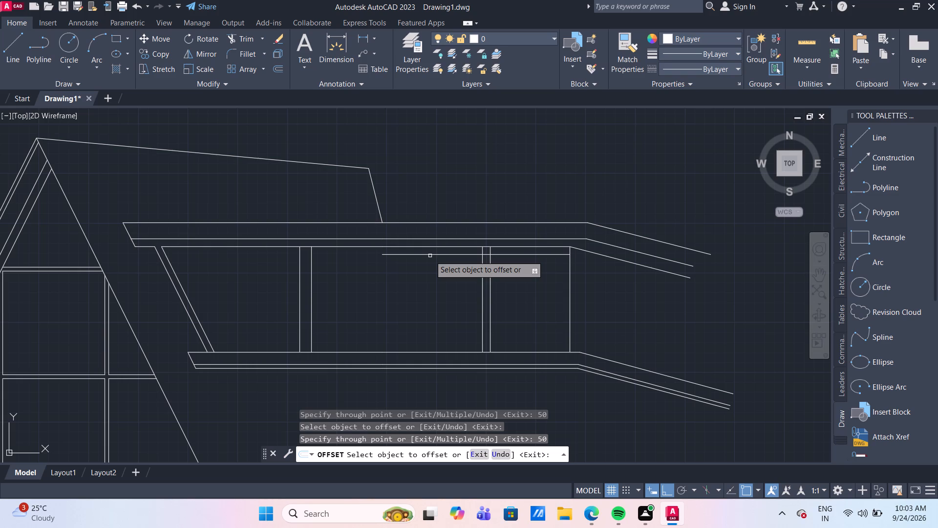
{"action": "scroll", "coordinate": [430, 256], "scroll_direction": "up", "scroll_amount": 2}
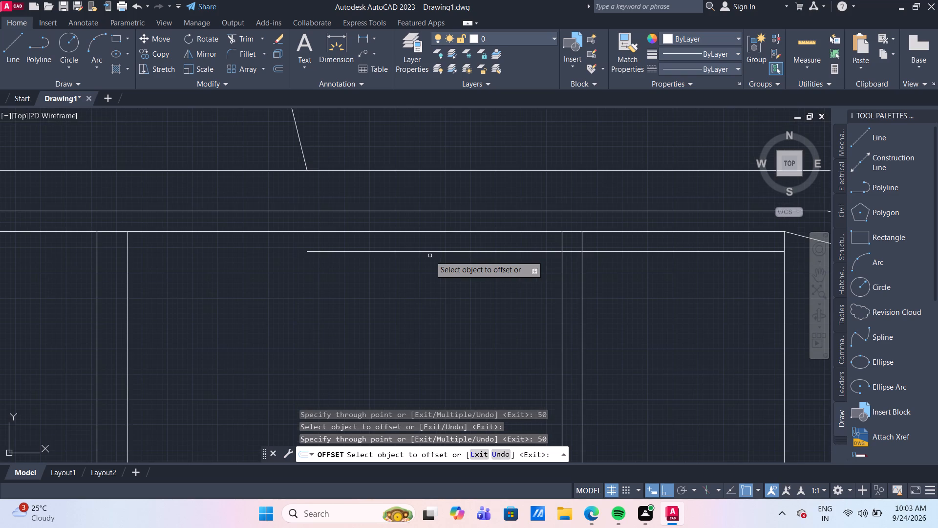
{"action": "left_click", "coordinate": [424, 252]}
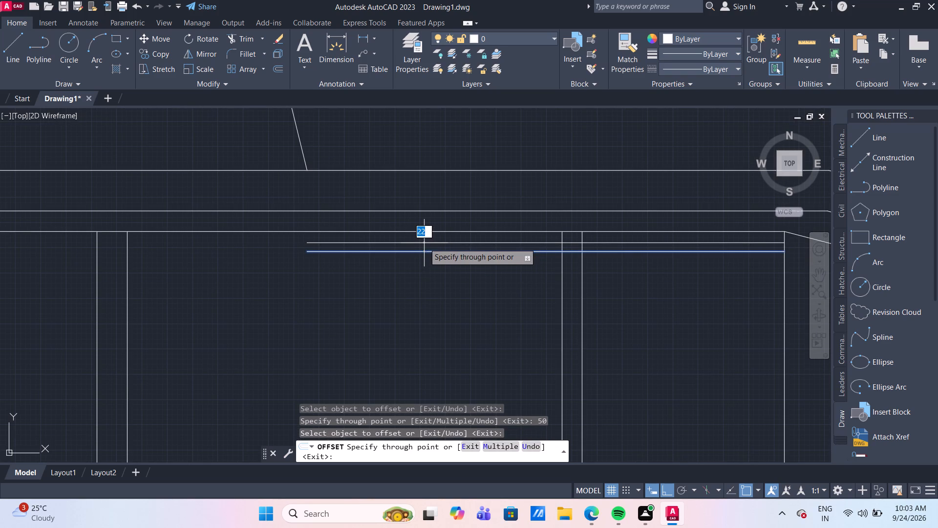
{"action": "type", "text": "25"}
{"action": "key", "text": "Return"}
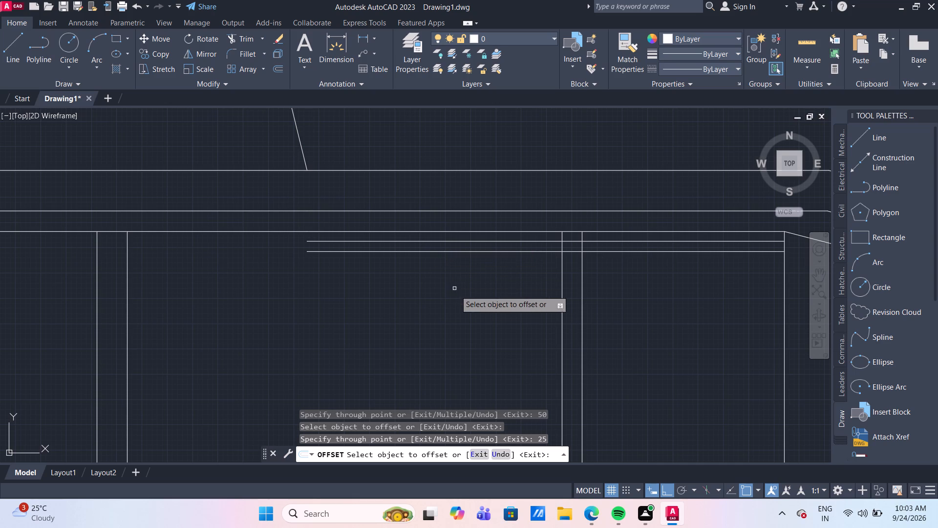
{"action": "key", "text": "Escape"}
Trim both new horizontal lines back to the near side of the middle vertical pair, removing their portions inside and beyond it.
{"action": "middle_click_drag", "start_coordinate": [635, 298], "coordinate": [410, 295]}
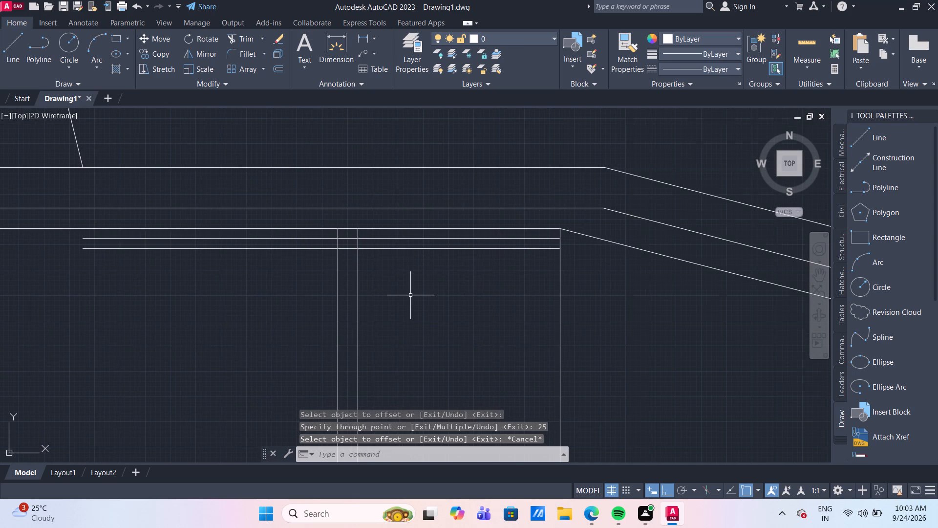
{"action": "type", "text": "TR"}
{"action": "key", "text": "Return"}
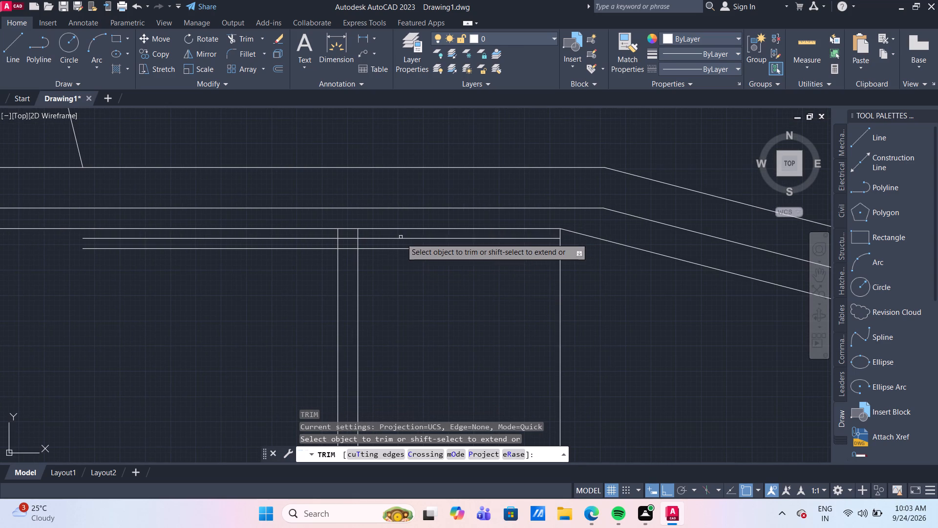
{"action": "left_click", "coordinate": [402, 240]}
{"action": "left_click", "coordinate": [405, 248]}
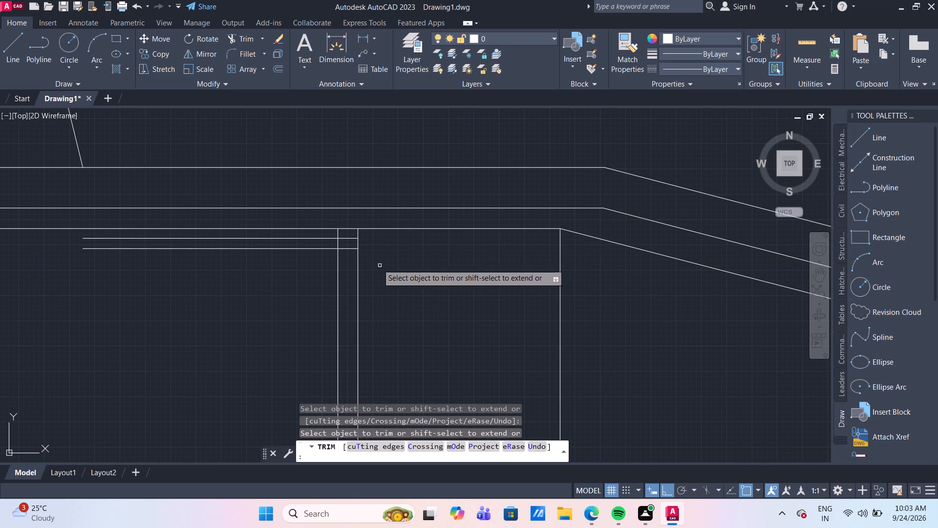
{"action": "scroll", "coordinate": [349, 249], "scroll_direction": "up", "scroll_amount": 2}
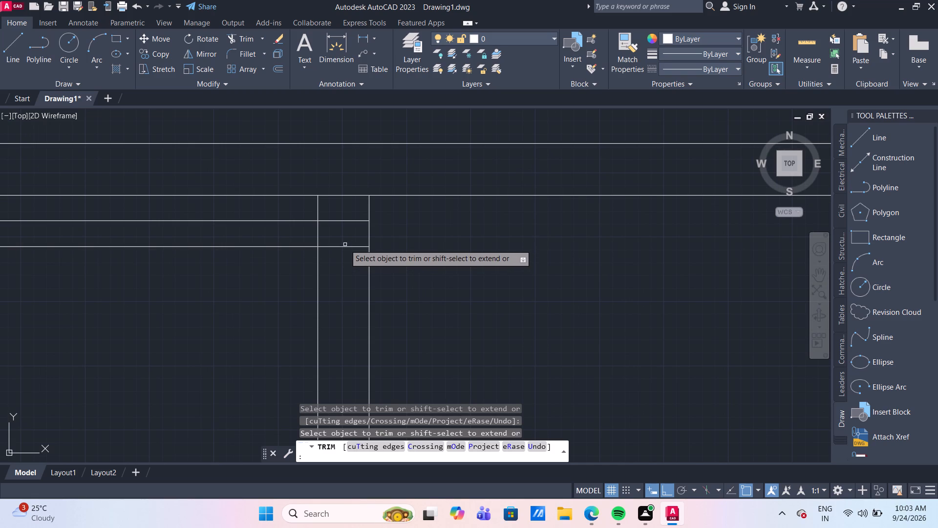
{"action": "left_click", "coordinate": [345, 244]}
{"action": "left_click", "coordinate": [345, 260]}
{"action": "scroll", "coordinate": [345, 260], "scroll_direction": "down", "scroll_amount": 1}
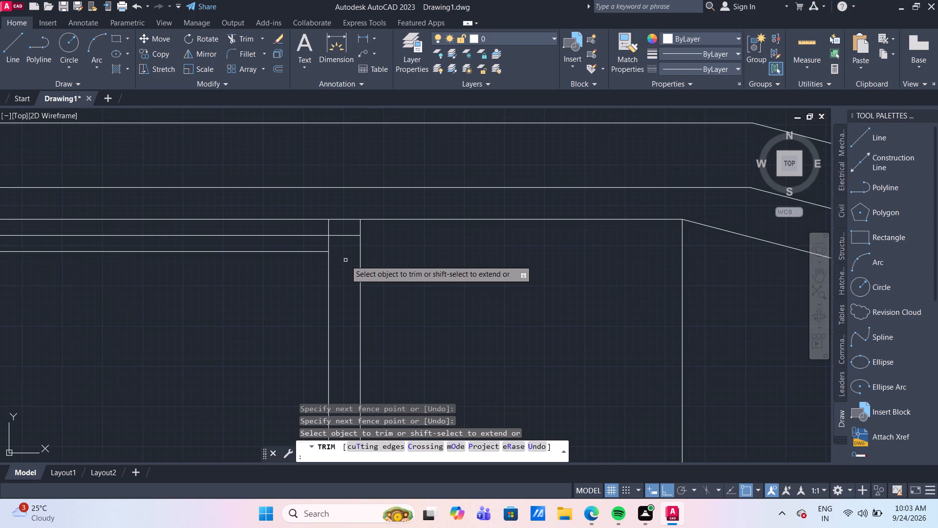
{"action": "scroll", "coordinate": [345, 242], "scroll_direction": "down", "scroll_amount": 2}
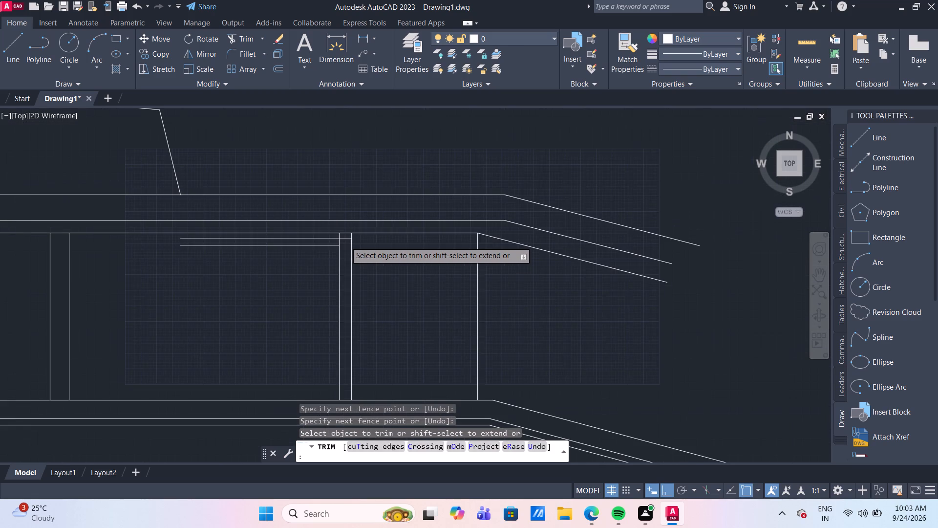
{"action": "left_click", "coordinate": [346, 239]}
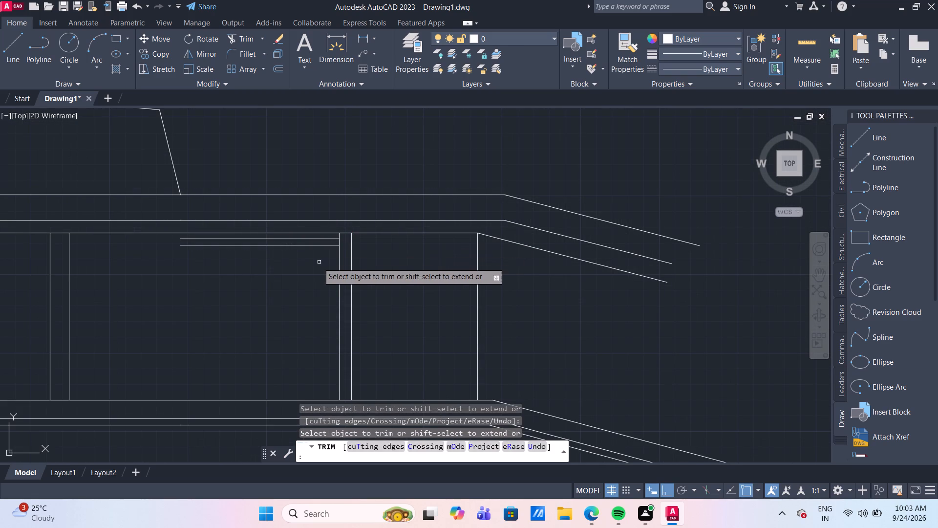
{"action": "middle_click_drag", "start_coordinate": [314, 271], "coordinate": [404, 274]}
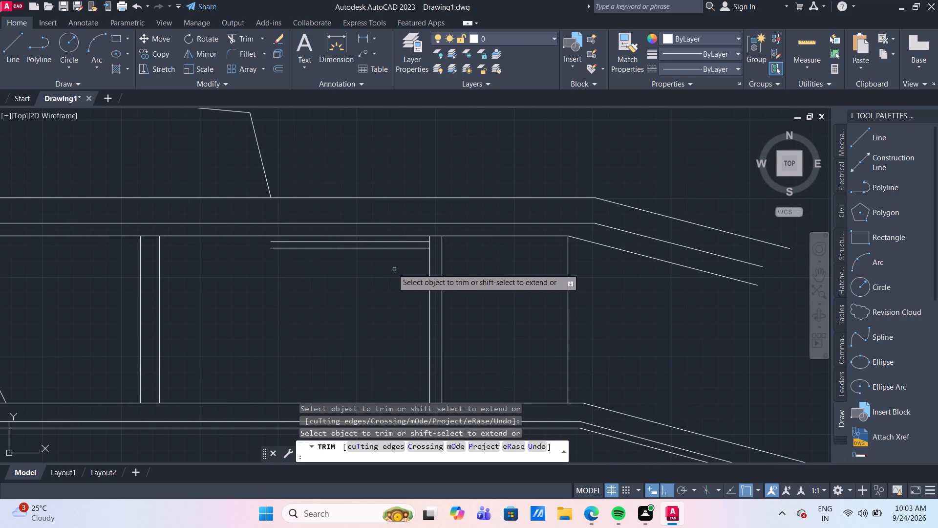
Extend both horizontal rails below the upper group back to the inner line of the first vertical pair.
{"action": "scroll", "coordinate": [322, 263], "scroll_direction": "up", "scroll_amount": 1}
{"action": "middle_click_drag", "start_coordinate": [331, 263], "coordinate": [347, 277]}
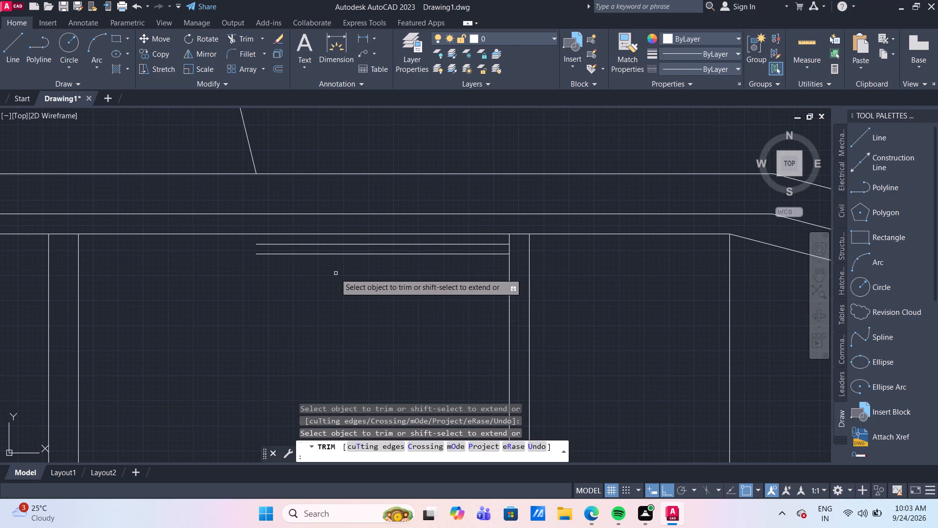
{"action": "left_click_drag", "start_coordinate": [335, 273], "coordinate": [333, 268], "text": "shift"}
{"action": "left_click", "coordinate": [321, 241], "text": "shift"}
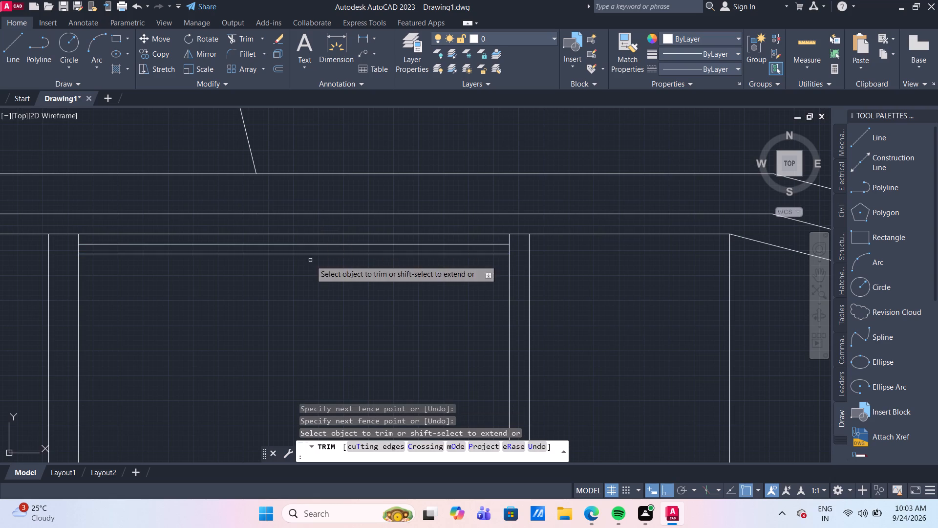
Trim the upper group's bottom line between the first and second vertical pairs, removing both portions above the rails.
{"action": "left_click", "coordinate": [330, 234]}
{"action": "left_click", "coordinate": [239, 233]}
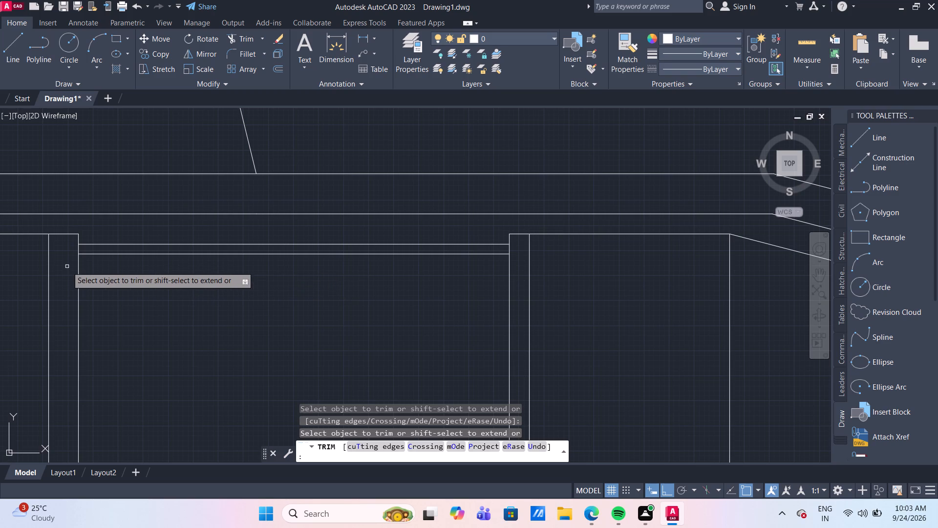
{"action": "scroll", "coordinate": [78, 272], "scroll_direction": "down", "scroll_amount": 2}
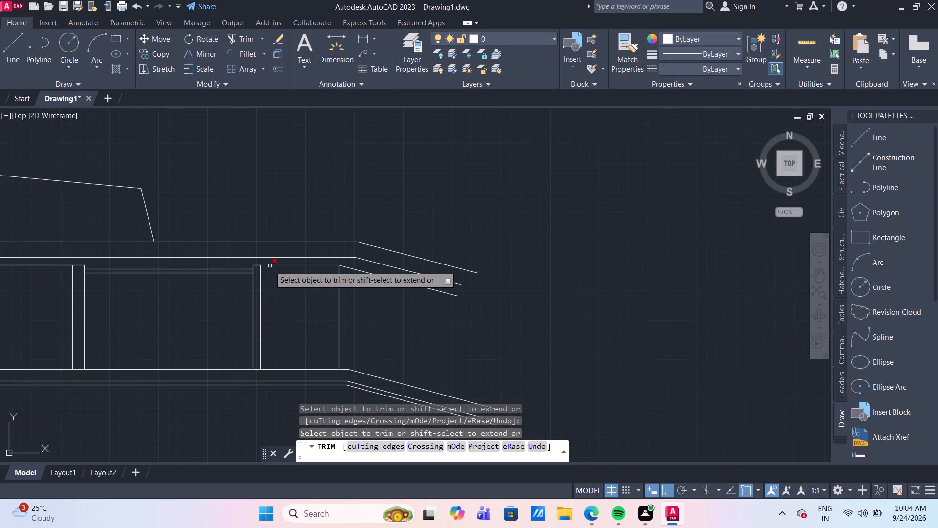
{"action": "scroll", "coordinate": [270, 266], "scroll_direction": "up", "scroll_amount": 1}
{"action": "middle_click_drag", "start_coordinate": [286, 294], "coordinate": [304, 297]}
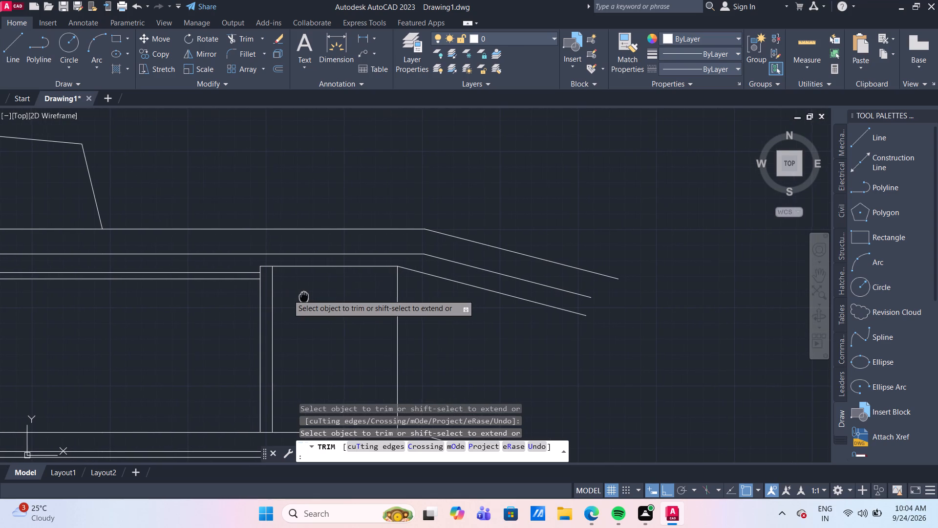
{"action": "middle_click_drag", "start_coordinate": [304, 297], "coordinate": [303, 297]}
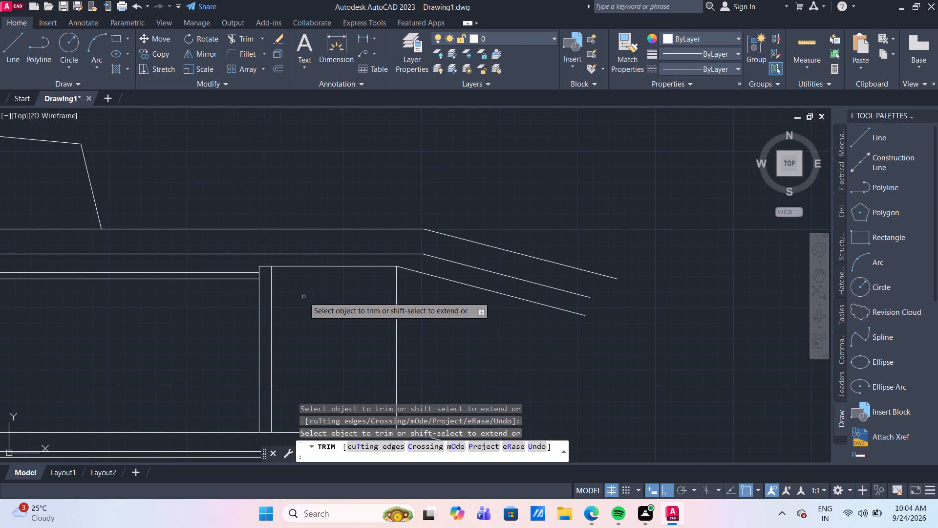
{"action": "scroll", "coordinate": [140, 310], "scroll_direction": "down", "scroll_amount": 3}
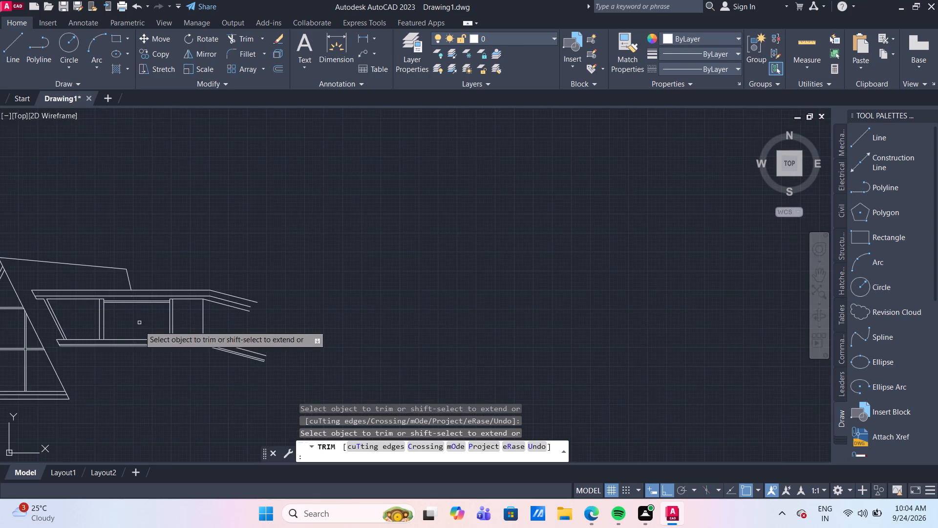
{"action": "middle_click_drag", "start_coordinate": [136, 320], "coordinate": [235, 278]}
{"action": "scroll", "coordinate": [195, 285], "scroll_direction": "up", "scroll_amount": 3}
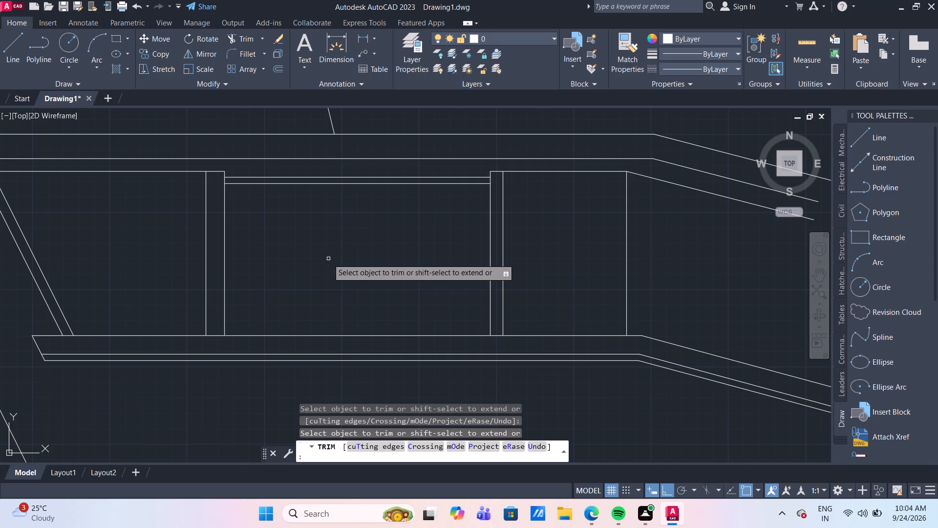
{"action": "middle_click_drag", "start_coordinate": [323, 255], "coordinate": [340, 264]}
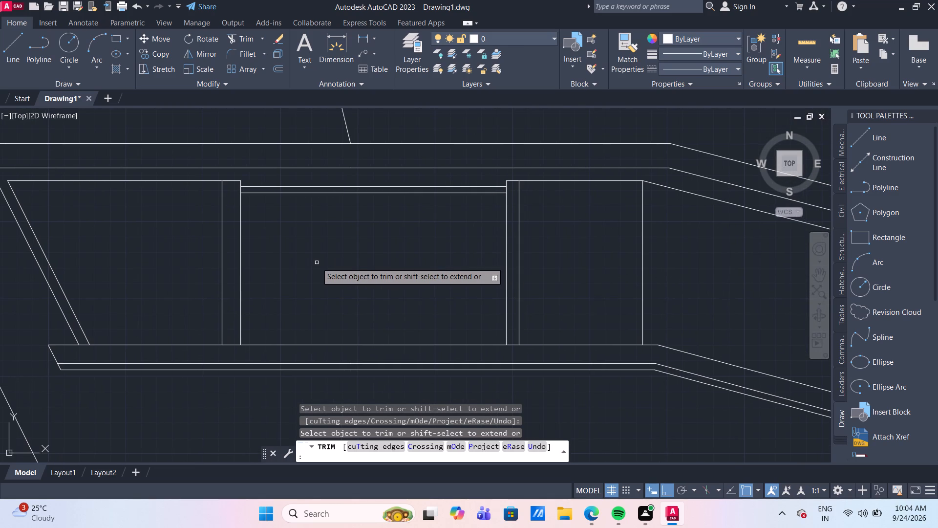
{"action": "key", "text": "Escape"}
Offset the outer line of the first vertical pair by 25 mm into the pair.
{"action": "key", "text": "o"}
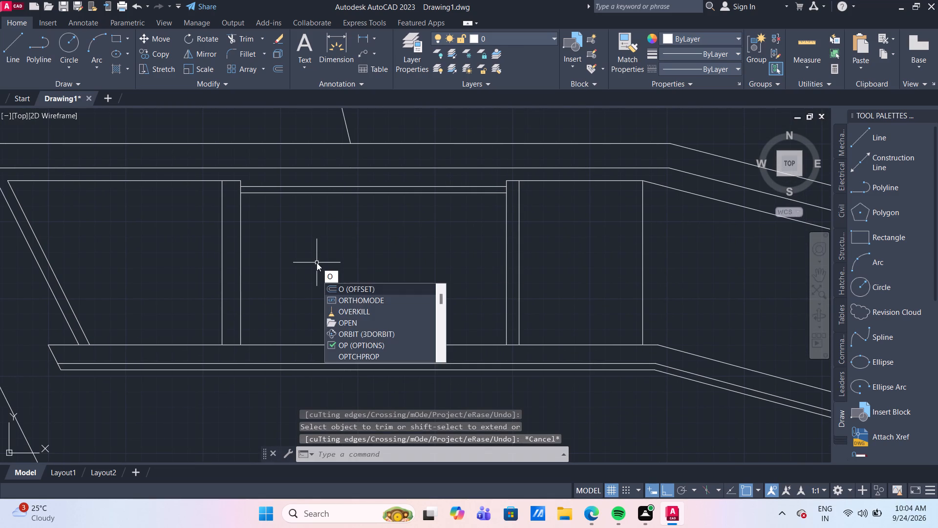
{"action": "key", "text": "Return"}
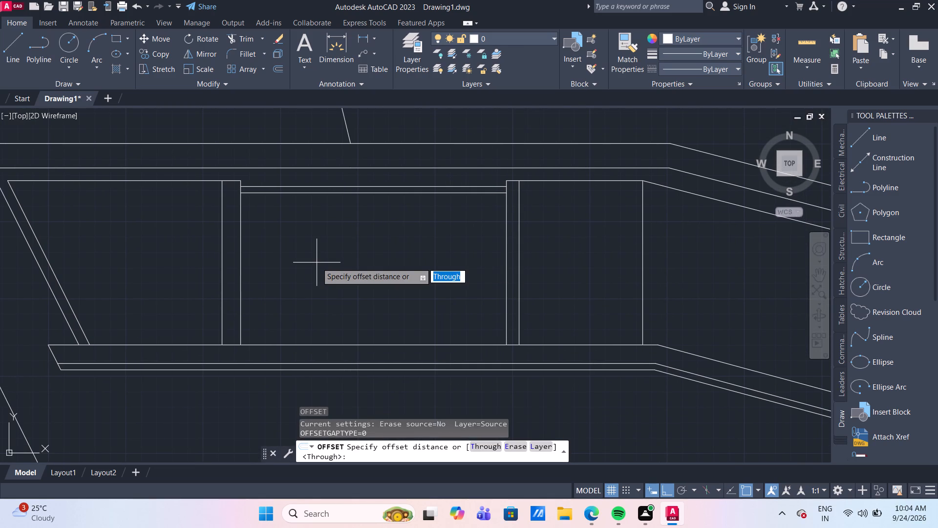
{"action": "key", "text": "Return"}
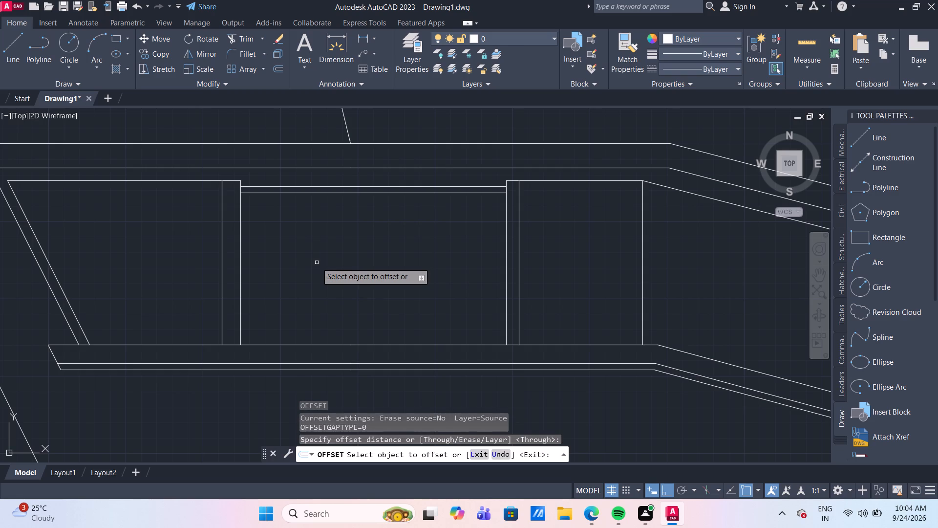
{"action": "left_click", "coordinate": [223, 256]}
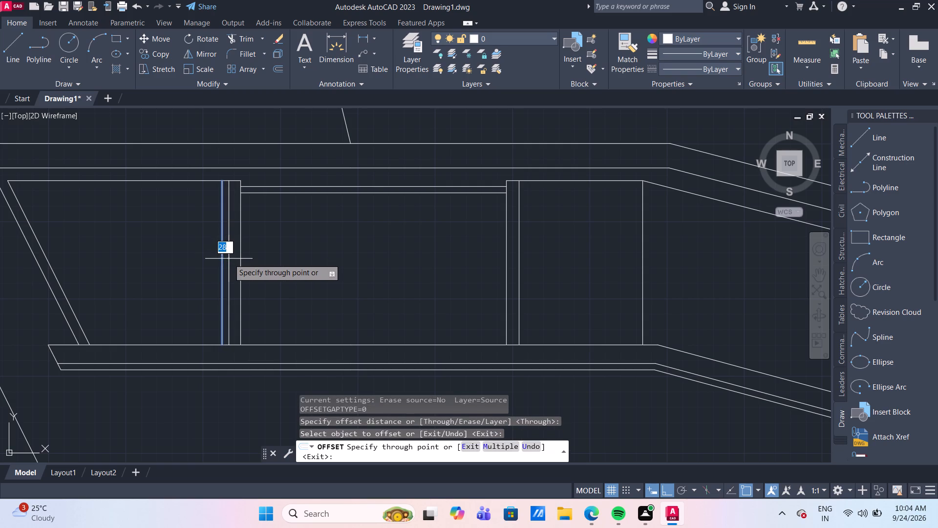
{"action": "type", "text": "25"}
{"action": "key", "text": "Return"}
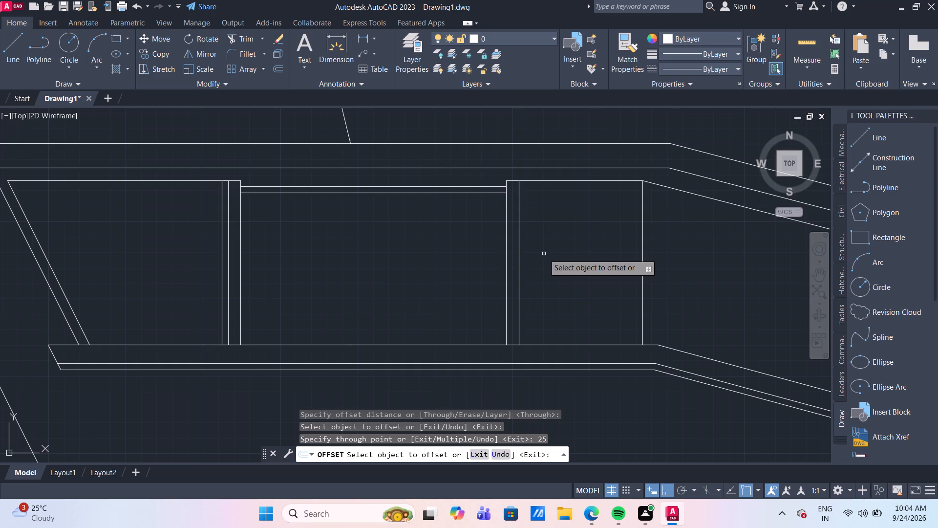
Offset the lower of the two horizontal rails 25 mm downward between the vertical pairs.
{"action": "scroll", "coordinate": [391, 216], "scroll_direction": "down", "scroll_amount": 2}
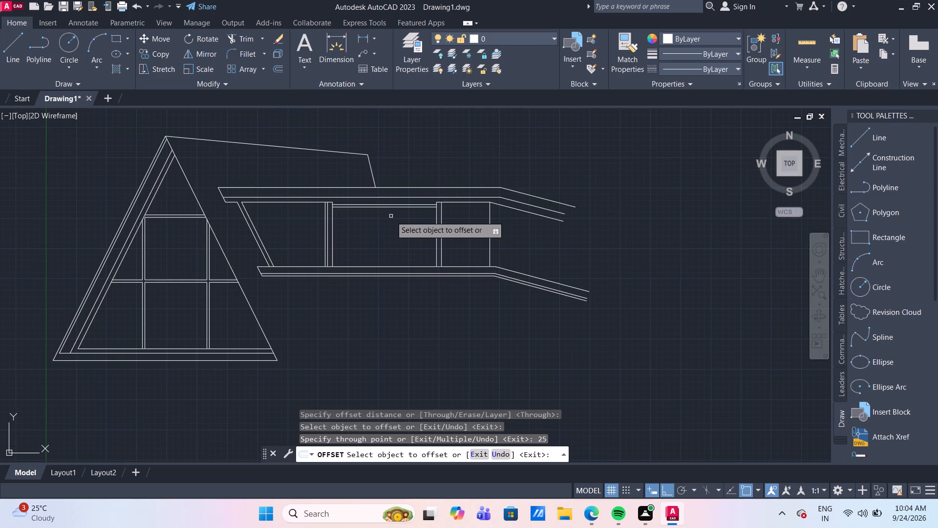
{"action": "scroll", "coordinate": [391, 216], "scroll_direction": "up", "scroll_amount": 2}
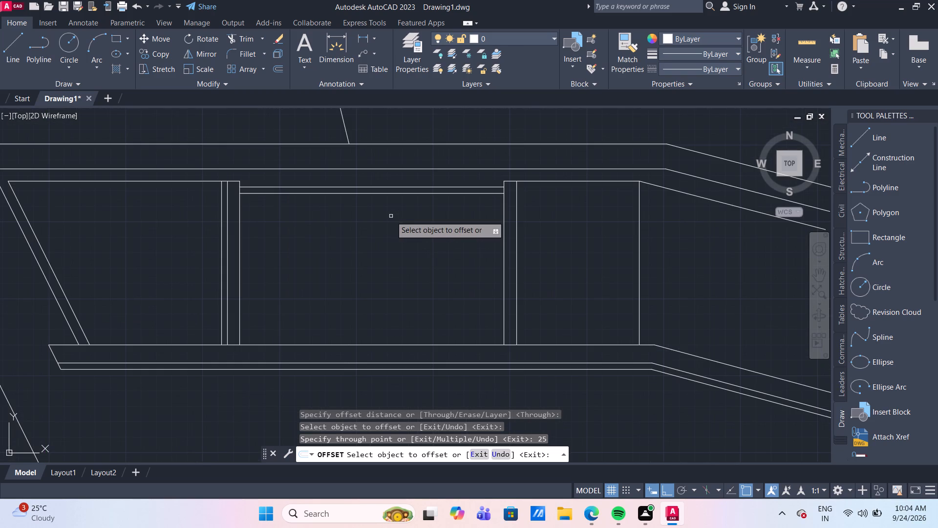
{"action": "scroll", "coordinate": [391, 216], "scroll_direction": "up", "scroll_amount": 1}
{"action": "scroll", "coordinate": [391, 216], "scroll_direction": "down", "scroll_amount": 1}
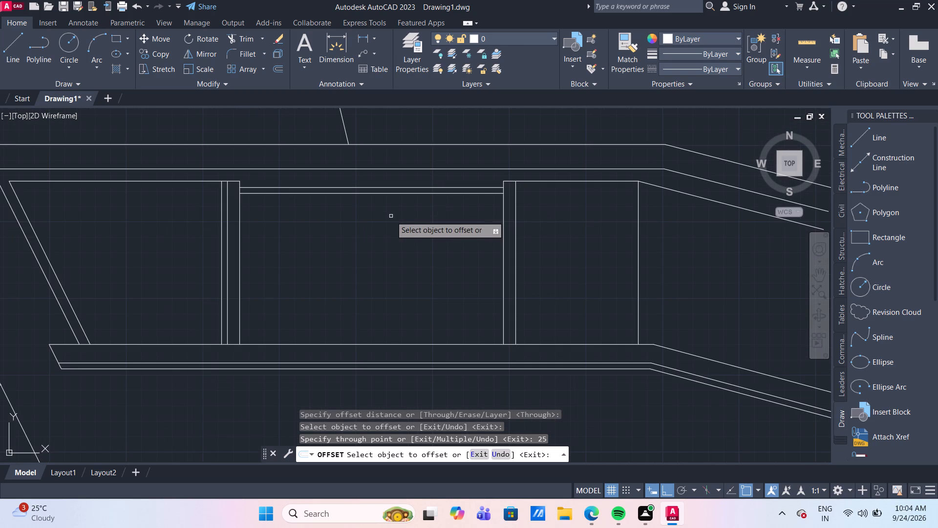
{"action": "left_click", "coordinate": [377, 193]}
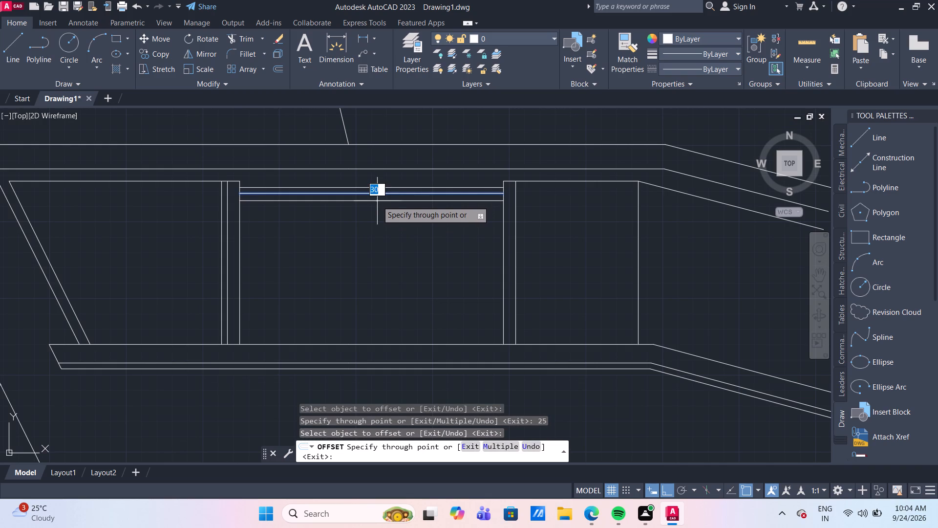
{"action": "type", "text": "25"}
{"action": "key", "text": "Return"}
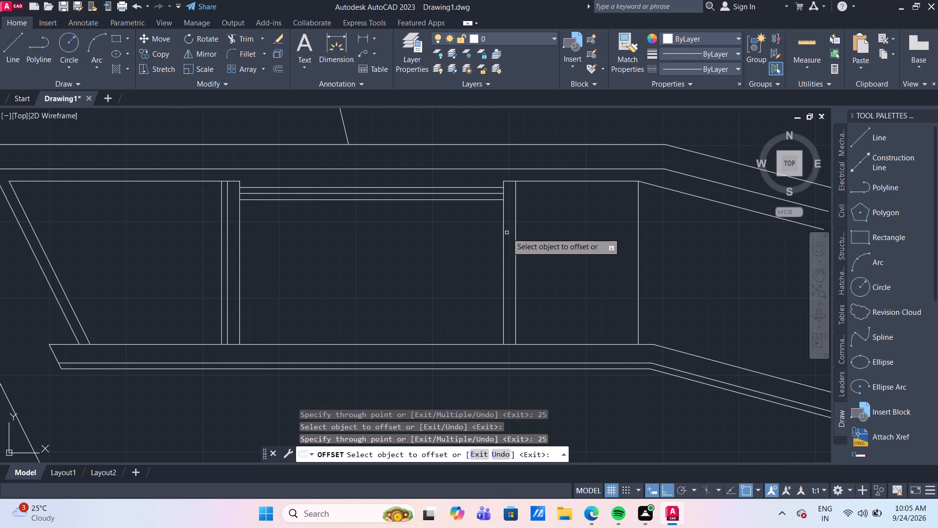
Offset the far line of the second vertical pair by 25 mm into the pair.
{"action": "scroll", "coordinate": [507, 233], "scroll_direction": "up", "scroll_amount": 2}
{"action": "scroll", "coordinate": [507, 234], "scroll_direction": "down", "scroll_amount": 1}
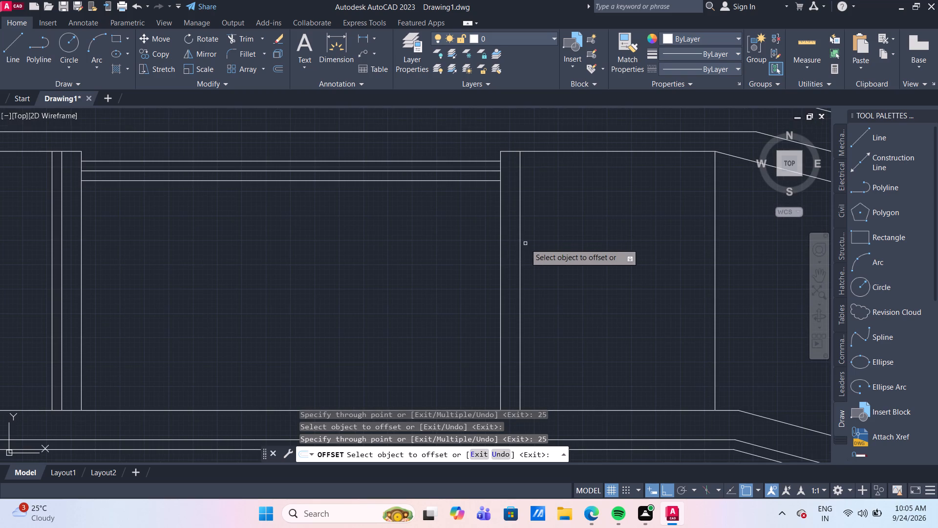
{"action": "left_click", "coordinate": [519, 242]}
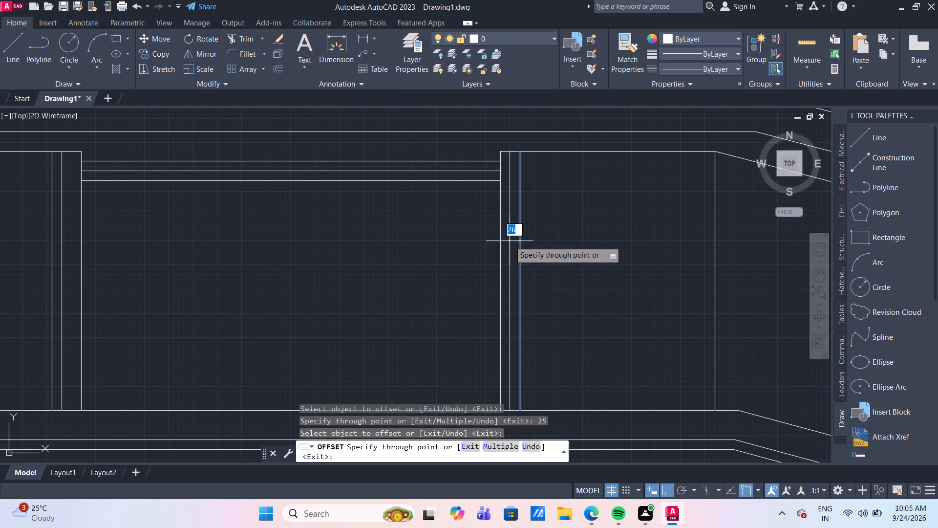
{"action": "type", "text": "25"}
{"action": "key", "text": "Return"}
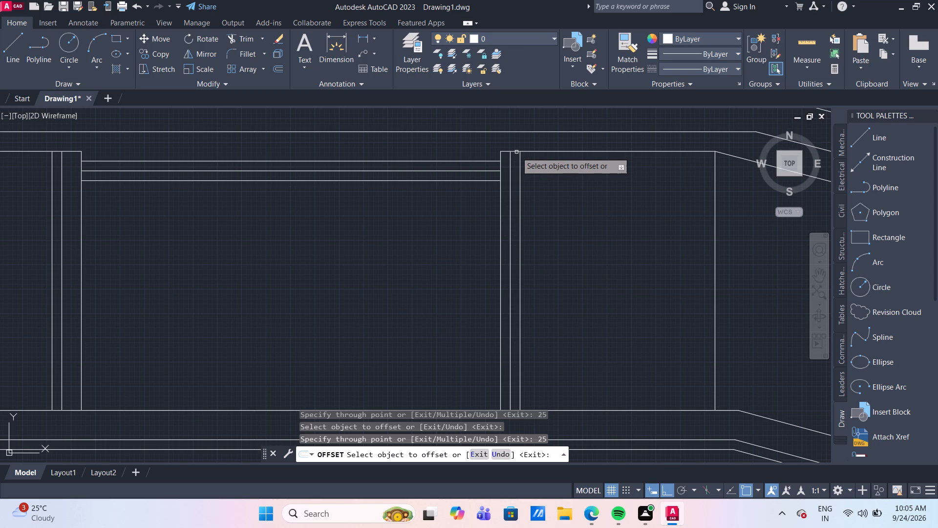
{"action": "key", "text": "Escape"}
Trim the upper group's bottom line between the middle and far lines of the second vertical set.
{"action": "type", "text": "TR"}
{"action": "key", "text": "Return"}
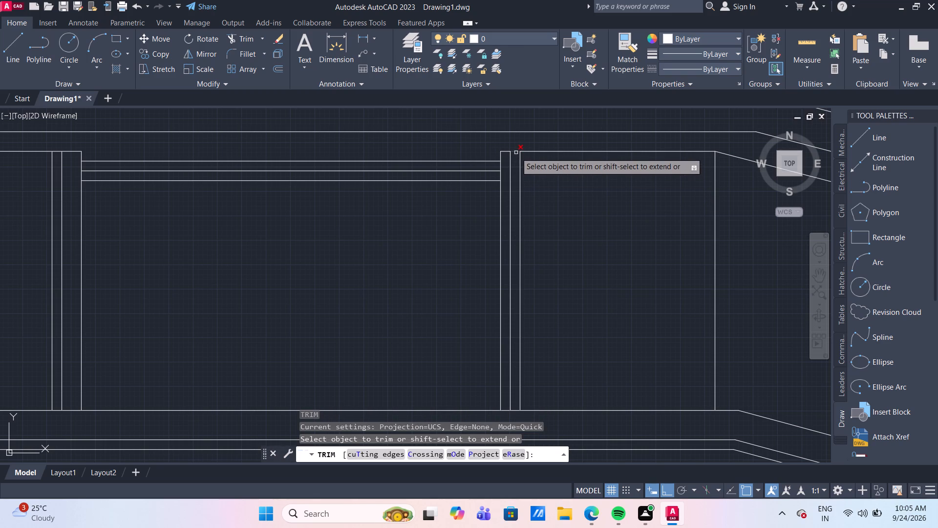
{"action": "left_click", "coordinate": [516, 153]}
Trim the first vertical set's inner line between the middle and lowest horizontal rails.
{"action": "scroll", "coordinate": [570, 231], "scroll_direction": "down", "scroll_amount": 4}
{"action": "scroll", "coordinate": [509, 237], "scroll_direction": "up", "scroll_amount": 1}
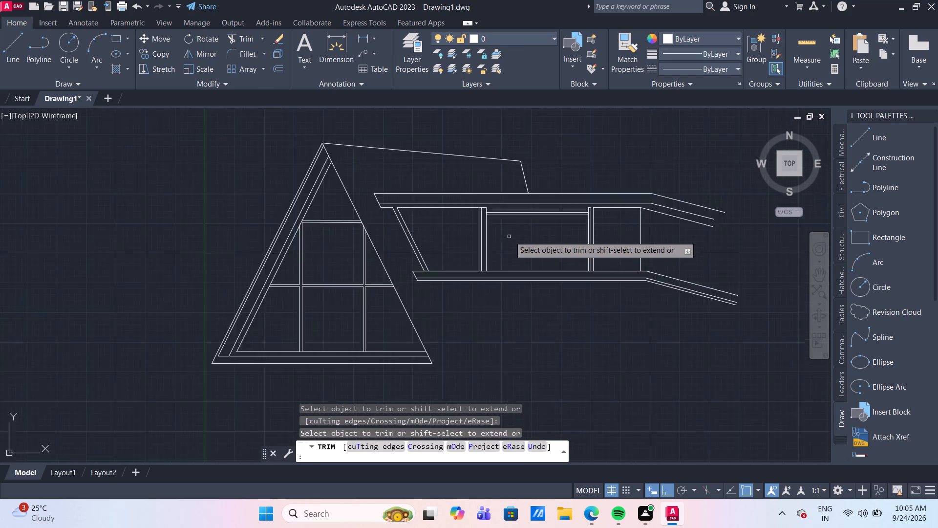
{"action": "scroll", "coordinate": [510, 236], "scroll_direction": "up", "scroll_amount": 2}
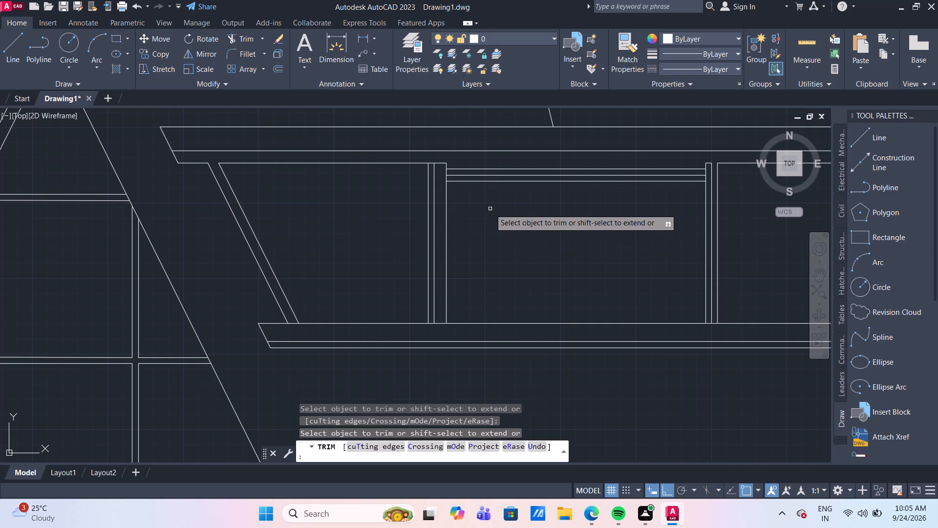
{"action": "middle_click_drag", "start_coordinate": [490, 209], "coordinate": [485, 227]}
{"action": "scroll", "coordinate": [452, 195], "scroll_direction": "up", "scroll_amount": 2}
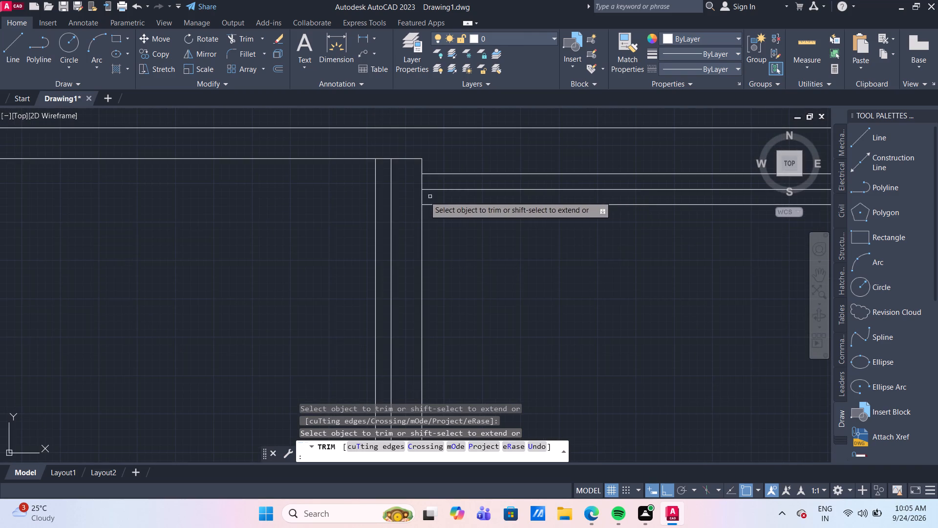
{"action": "left_click", "coordinate": [422, 197]}
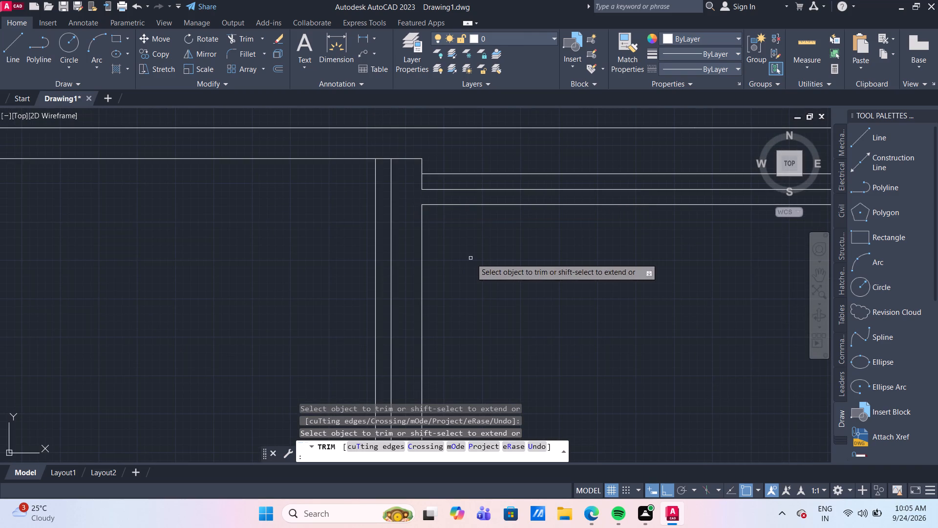
{"action": "scroll", "coordinate": [473, 259], "scroll_direction": "down", "scroll_amount": 3}
{"action": "middle_click_drag", "start_coordinate": [507, 280], "coordinate": [458, 246]}
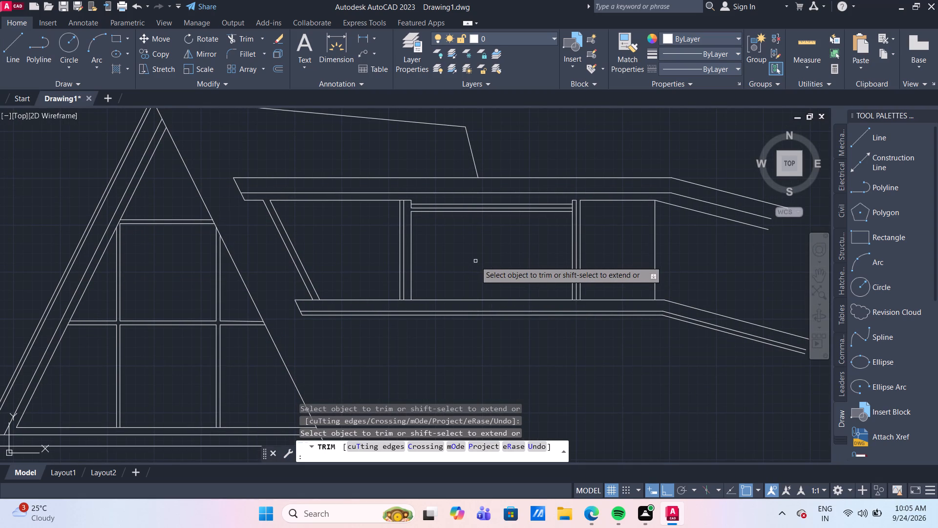
{"action": "scroll", "coordinate": [475, 261], "scroll_direction": "down", "scroll_amount": 1}
{"action": "middle_click_drag", "start_coordinate": [475, 261], "coordinate": [449, 224]}
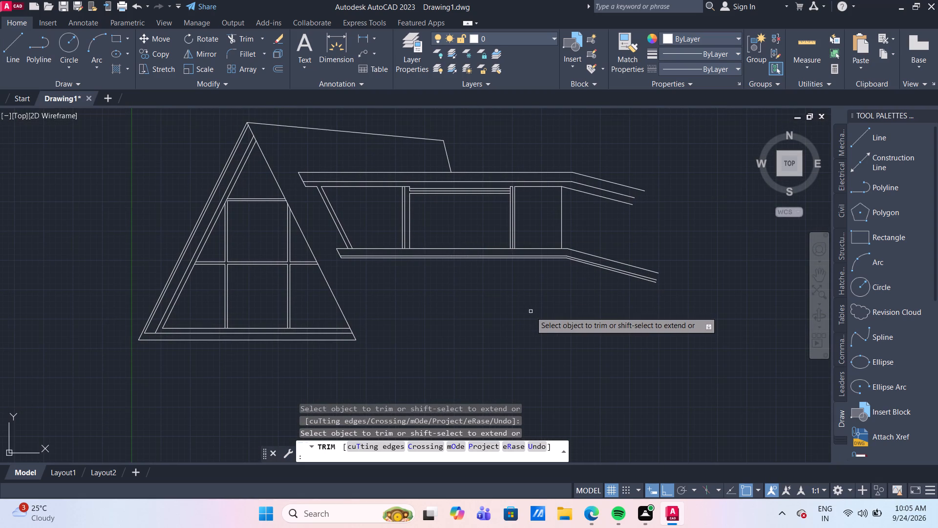
{"action": "middle_click_drag", "start_coordinate": [530, 309], "coordinate": [399, 291]}
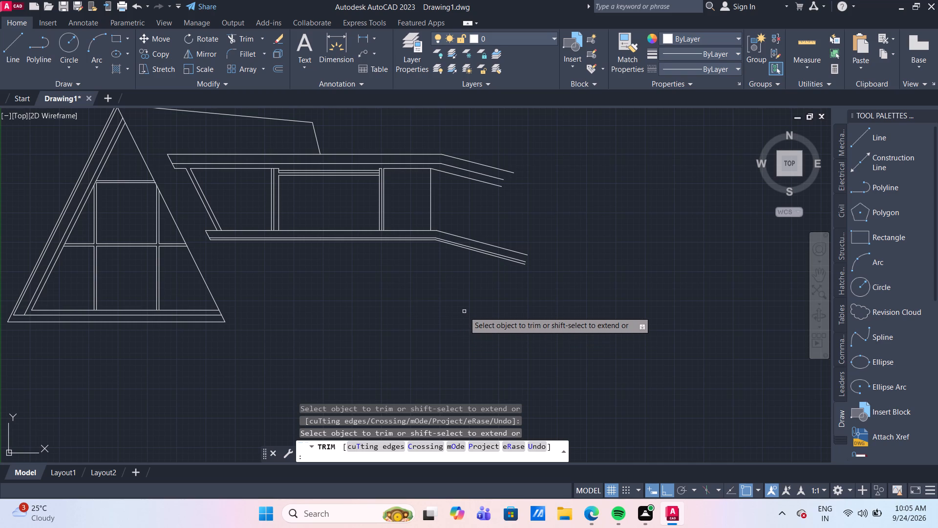
{"action": "key", "text": "Escape"}
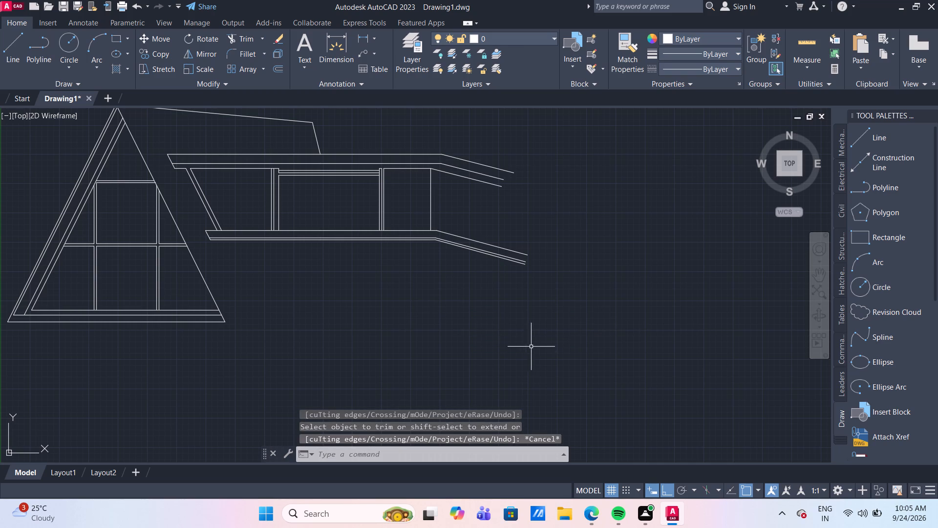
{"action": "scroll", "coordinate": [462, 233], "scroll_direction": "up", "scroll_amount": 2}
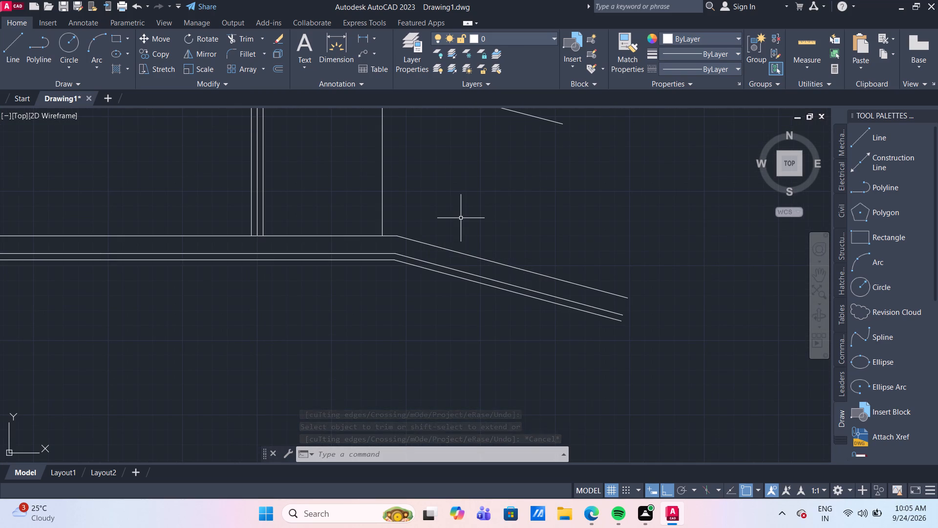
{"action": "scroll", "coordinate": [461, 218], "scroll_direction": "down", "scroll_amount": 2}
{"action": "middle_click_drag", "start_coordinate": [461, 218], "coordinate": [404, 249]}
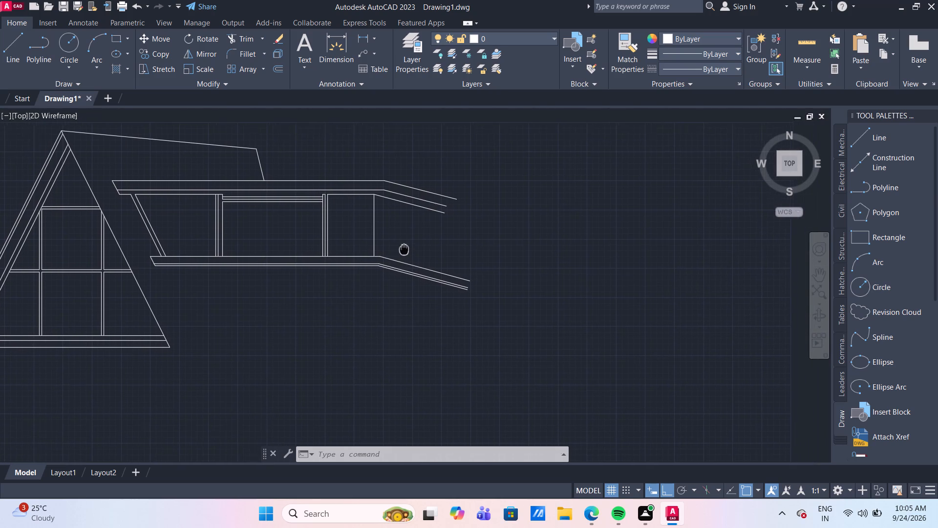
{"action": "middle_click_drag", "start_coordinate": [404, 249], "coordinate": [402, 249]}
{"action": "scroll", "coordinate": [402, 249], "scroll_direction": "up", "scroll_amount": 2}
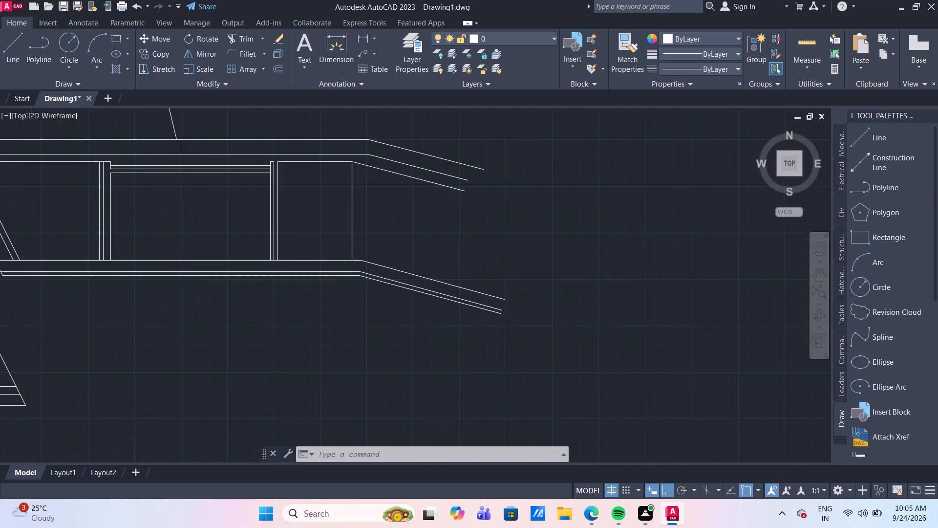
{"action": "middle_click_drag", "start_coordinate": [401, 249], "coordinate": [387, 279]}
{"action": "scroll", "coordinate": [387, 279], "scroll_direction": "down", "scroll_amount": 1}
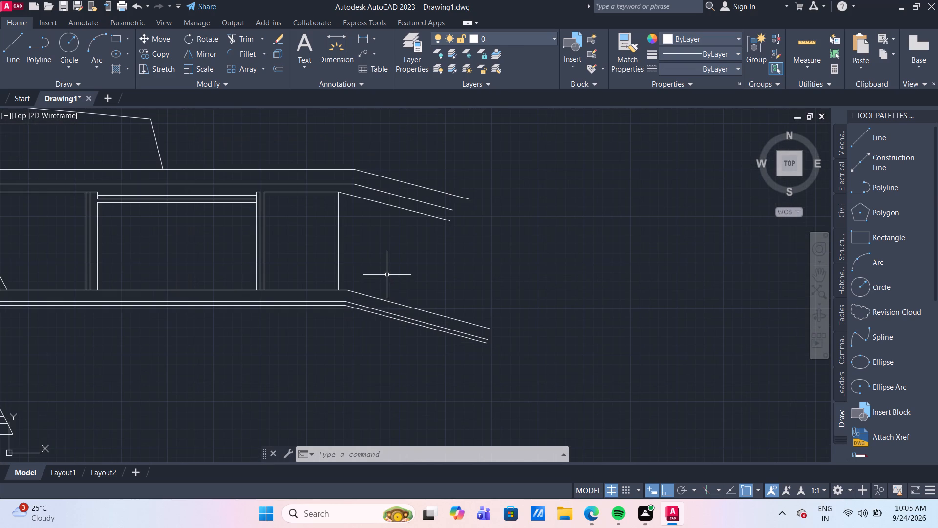
Offset the vertical line at the upper group's bottom bend 200 mm outward, toward the free ends of the sloping lines.
{"action": "key", "text": "o"}
{"action": "key", "text": "Return"}
{"action": "key", "text": "Return"}
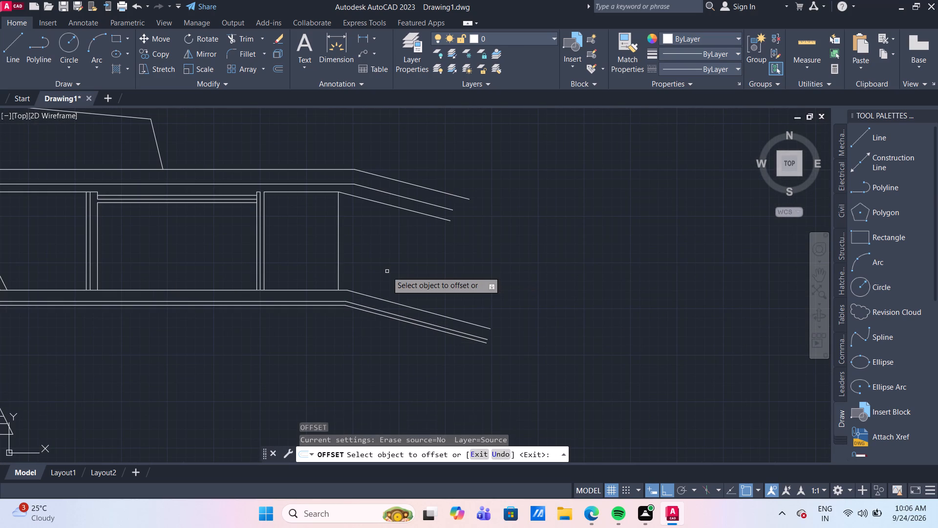
{"action": "left_click", "coordinate": [338, 250]}
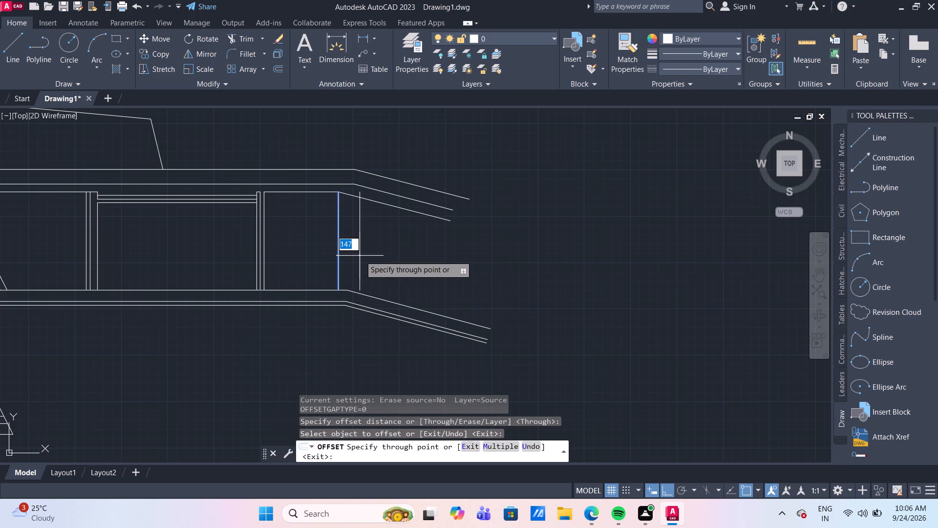
{"action": "type", "text": "25"}
{"action": "key", "text": "BackSpace"}
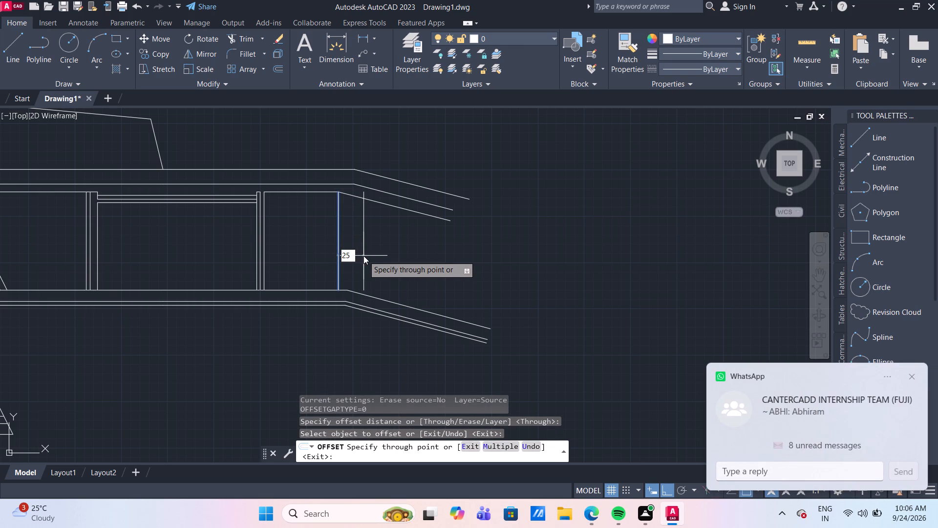
{"action": "type", "text": "00"}
{"action": "key", "text": "Return"}
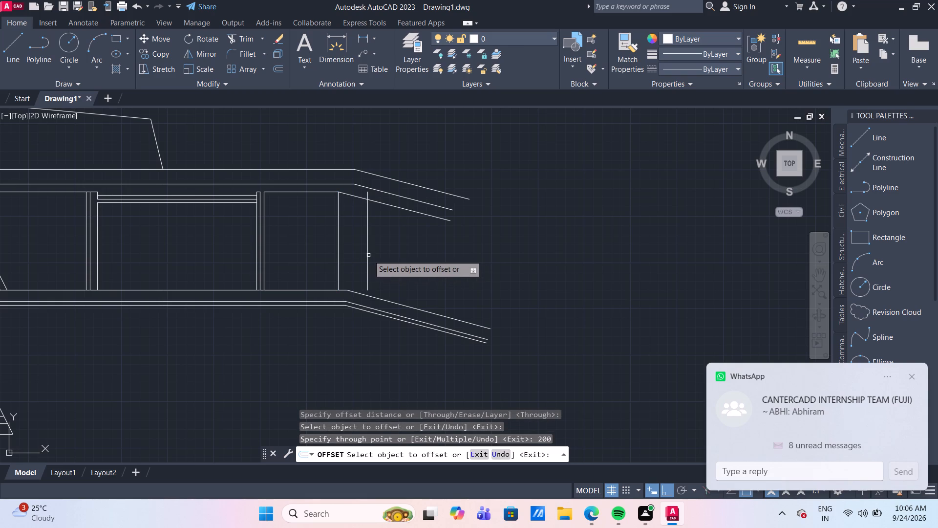
Offset the new vertical line outward twice, by 100 mm and by 75 mm.
{"action": "left_click", "coordinate": [368, 255]}
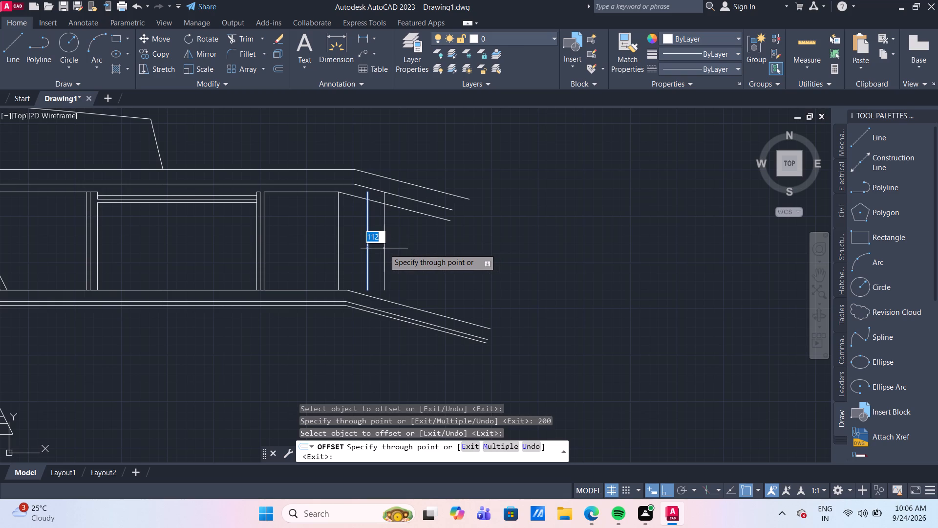
{"action": "type", "text": "100"}
{"action": "key", "text": "Return"}
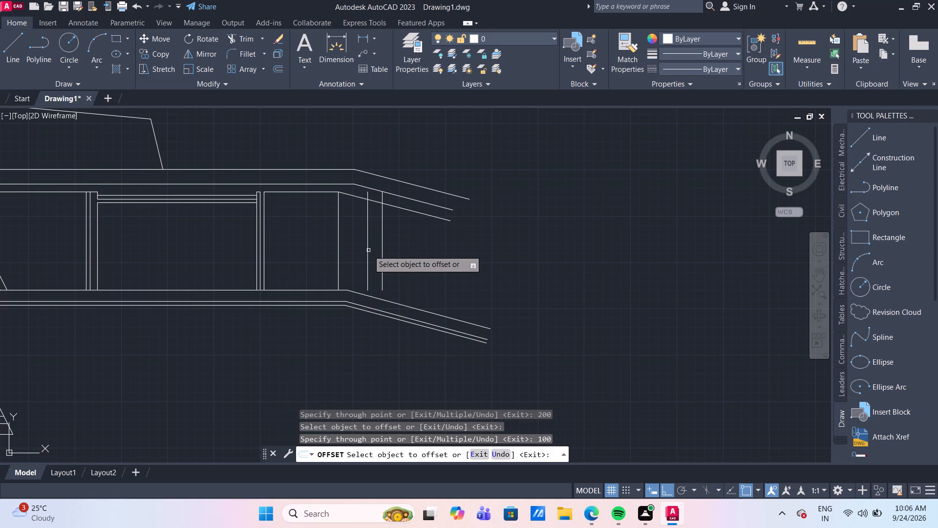
{"action": "left_click", "coordinate": [367, 250]}
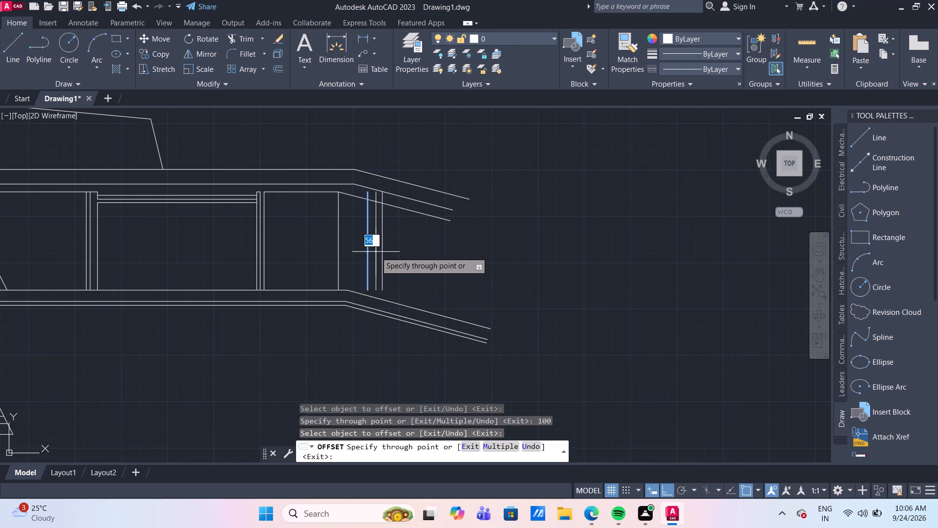
{"action": "type", "text": "75"}
{"action": "key", "text": "Return"}
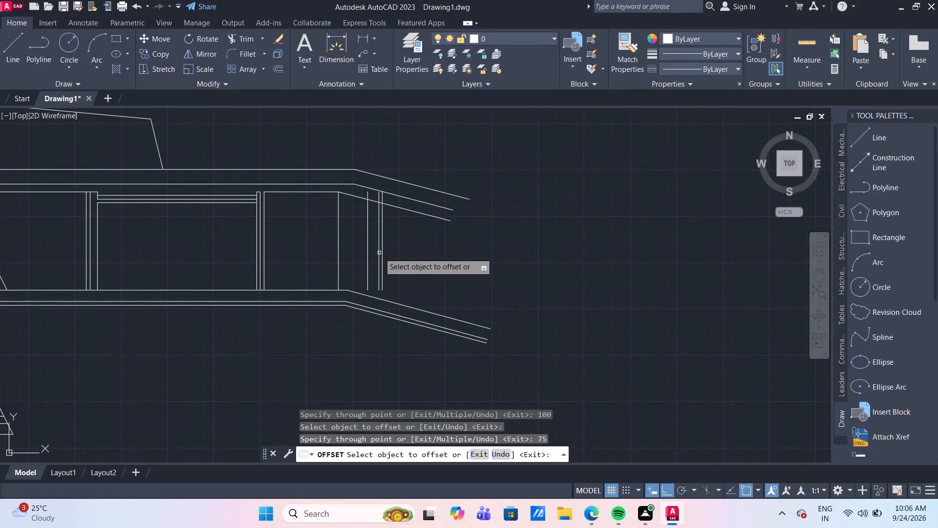
Offset the 75 mm copy 200 mm outward, and offset that resulting line another 250 mm outward.
{"action": "left_click", "coordinate": [379, 253]}
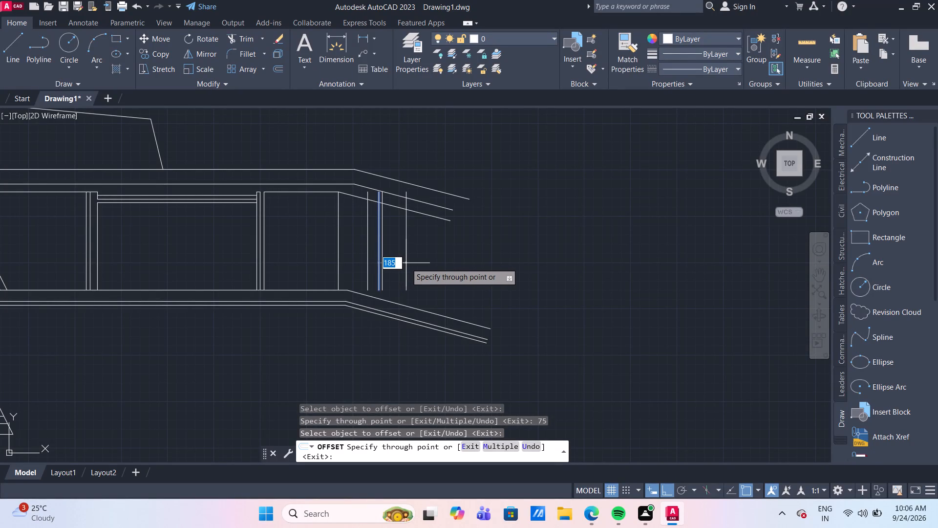
{"action": "type", "text": "200"}
{"action": "key", "text": "Return"}
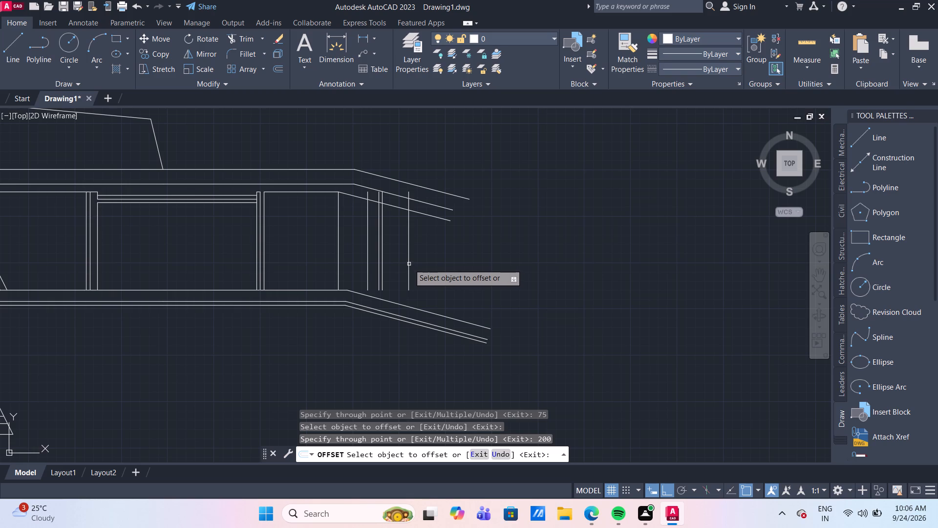
{"action": "left_click", "coordinate": [409, 264]}
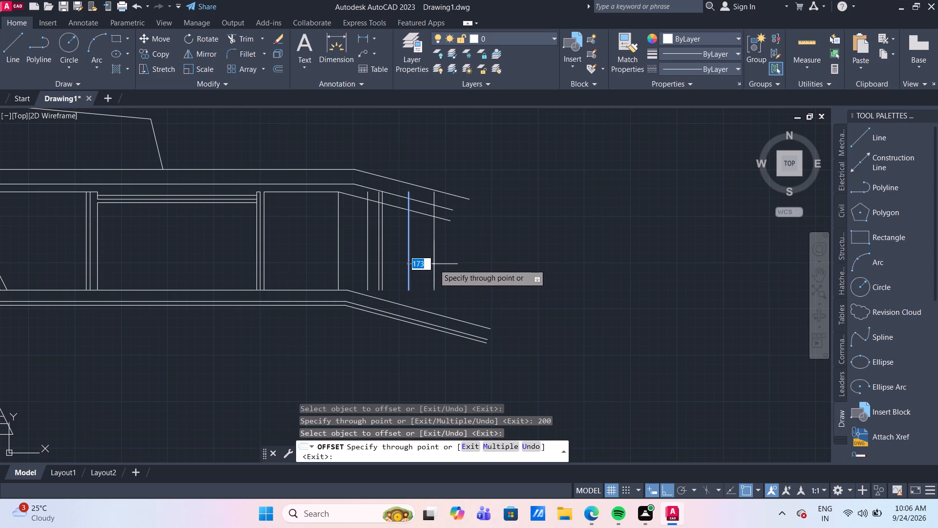
{"action": "type", "text": "250"}
{"action": "key", "text": "Return"}
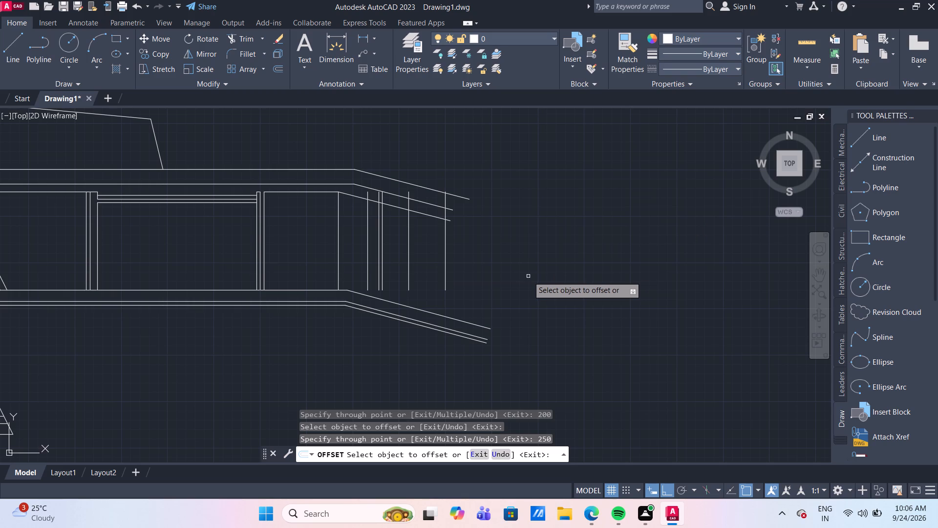
{"action": "left_click", "coordinate": [500, 265], "text": "shift"}
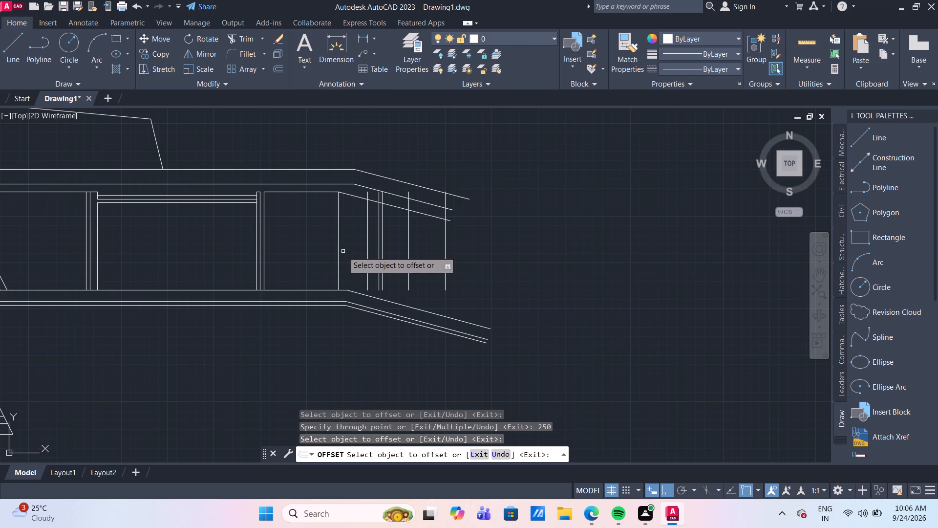
{"action": "key", "text": "Escape"}
{"action": "key", "text": "Escape"}
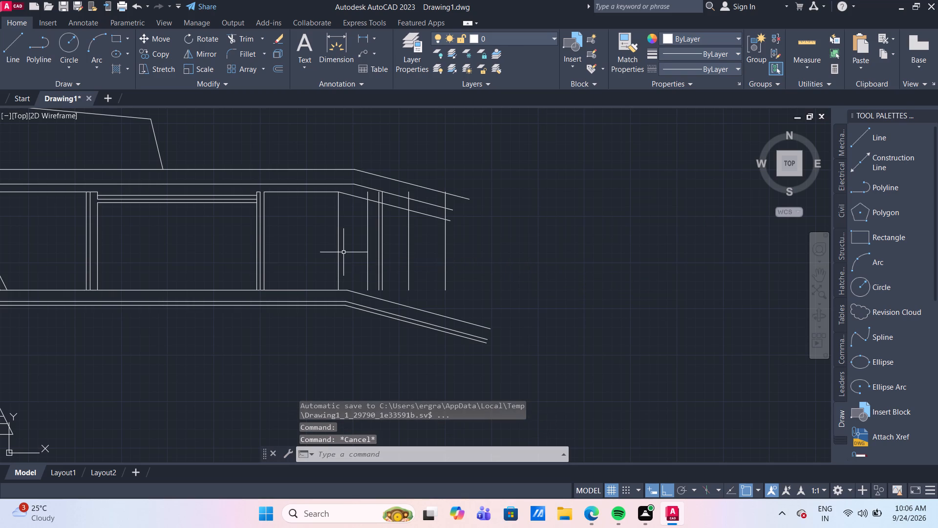
Extend the five new vertical lines down to the top sloping line of the lower group.
{"action": "type", "text": "TR"}
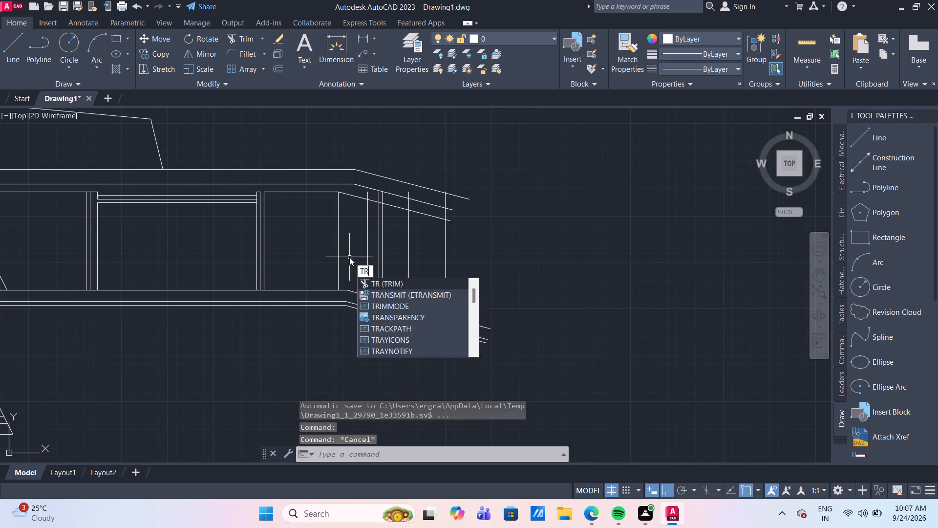
{"action": "key", "text": "Return"}
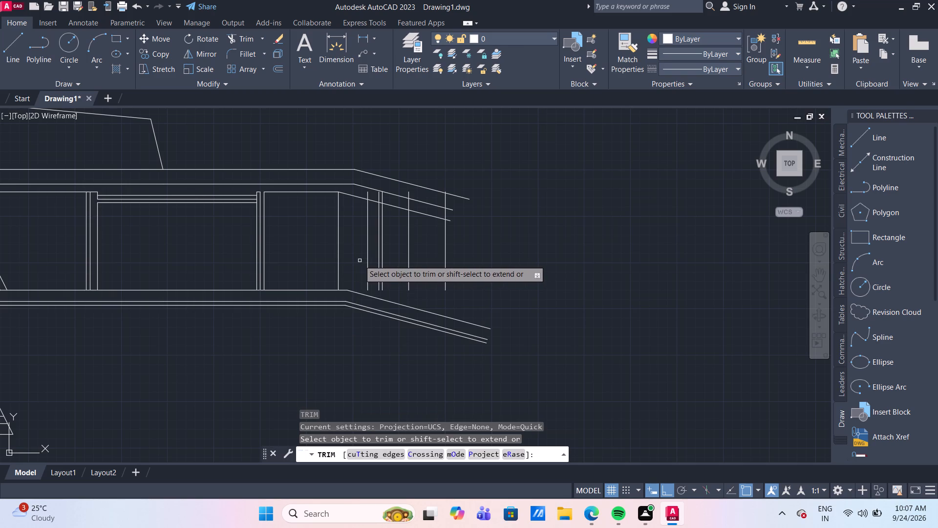
{"action": "left_click", "coordinate": [359, 260], "text": "shift"}
{"action": "left_click", "coordinate": [459, 262], "text": "shift"}
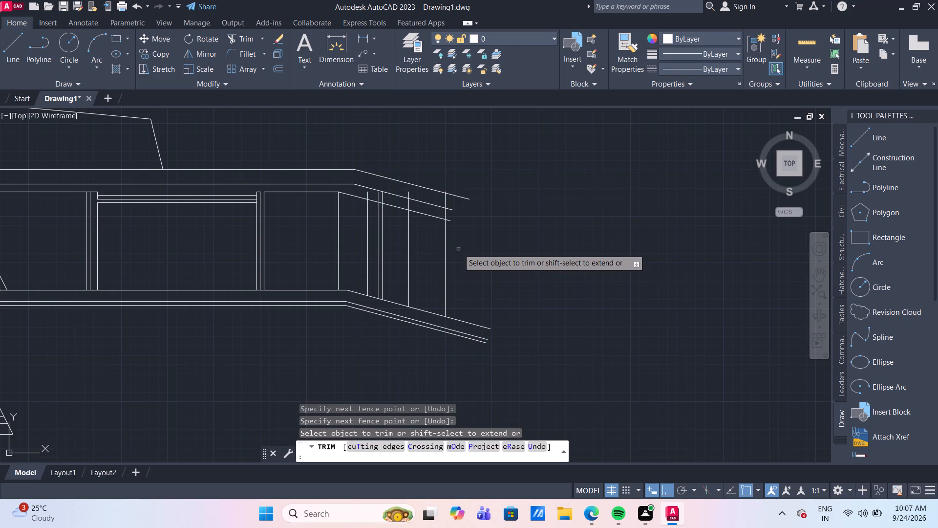
Trim the five new vertical lines between the upper group's middle and bottom sloping lines.
{"action": "scroll", "coordinate": [417, 211], "scroll_direction": "up", "scroll_amount": 2}
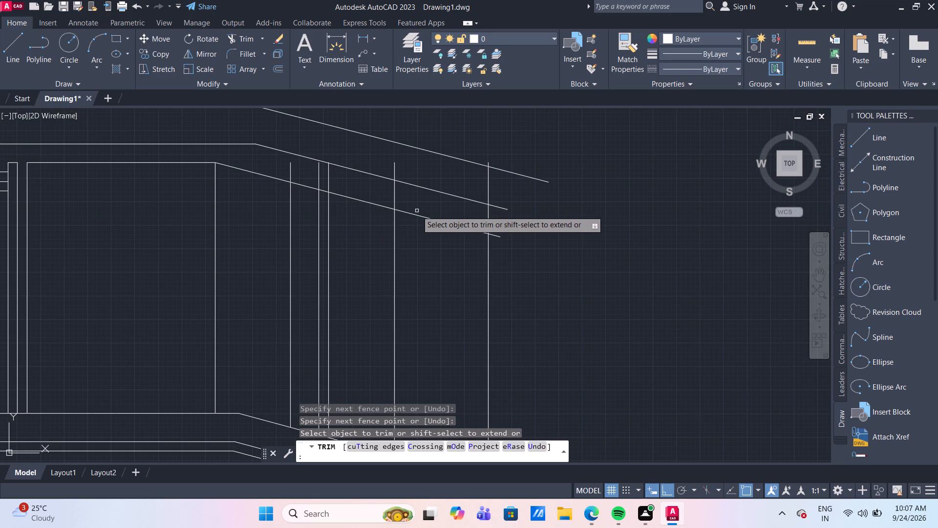
{"action": "middle_click_drag", "start_coordinate": [445, 205], "coordinate": [417, 241]}
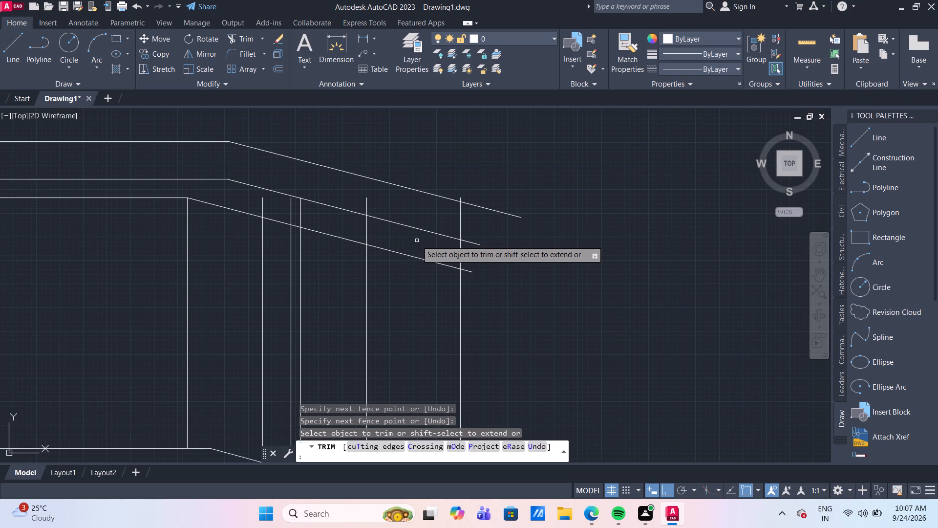
{"action": "scroll", "coordinate": [417, 241], "scroll_direction": "down", "scroll_amount": 3}
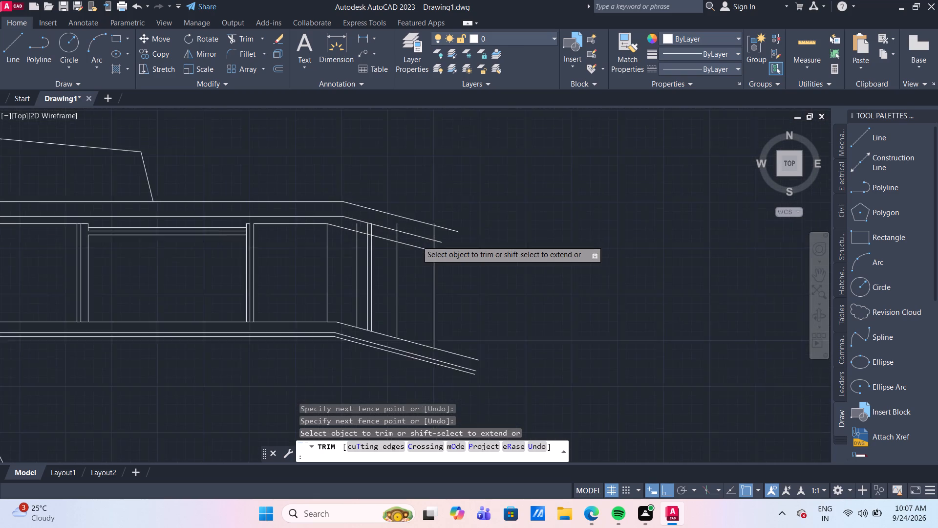
{"action": "scroll", "coordinate": [417, 241], "scroll_direction": "down", "scroll_amount": 1}
{"action": "scroll", "coordinate": [461, 235], "scroll_direction": "up", "scroll_amount": 1}
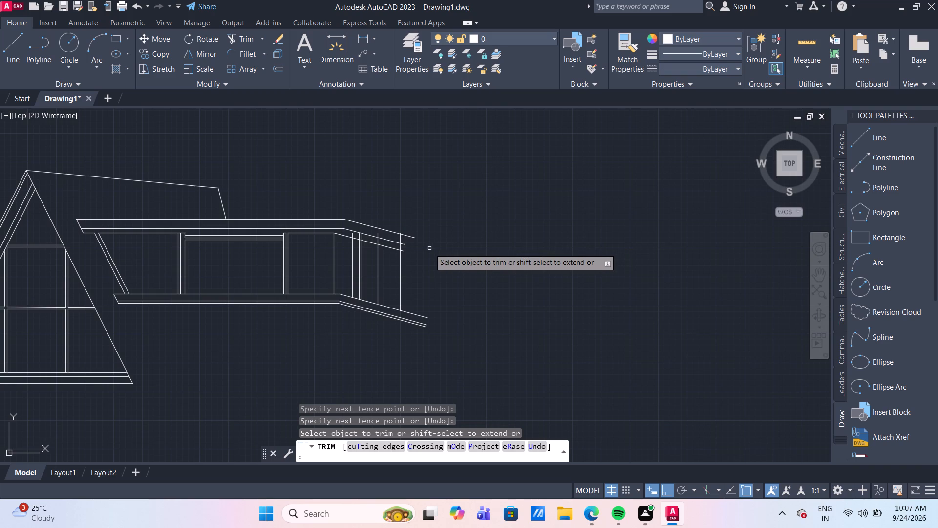
{"action": "scroll", "coordinate": [401, 262], "scroll_direction": "up", "scroll_amount": 2}
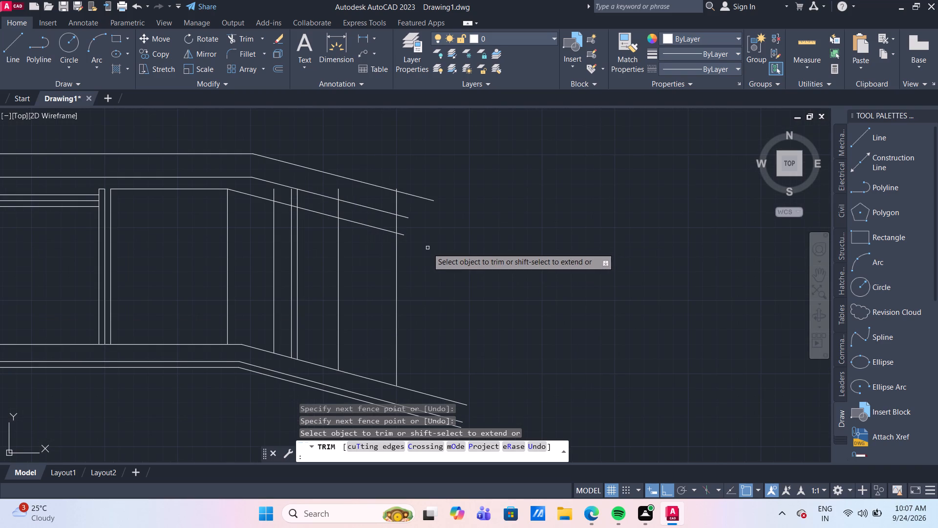
{"action": "middle_click_drag", "start_coordinate": [432, 248], "coordinate": [454, 258]}
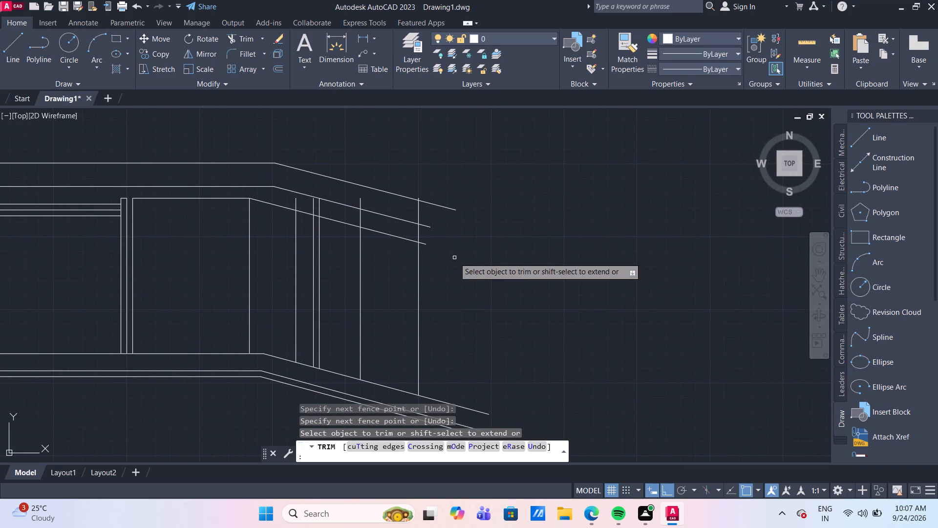
{"action": "left_click", "coordinate": [287, 198]}
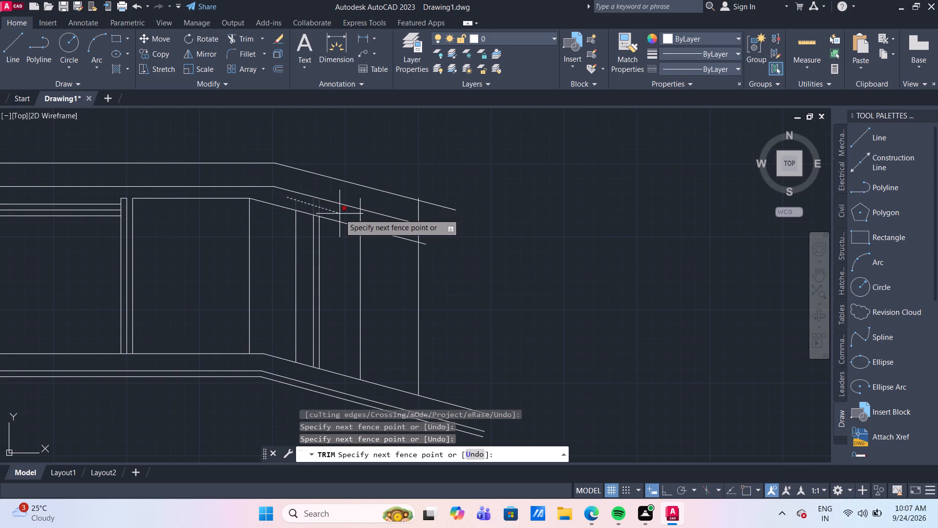
{"action": "left_click", "coordinate": [443, 240]}
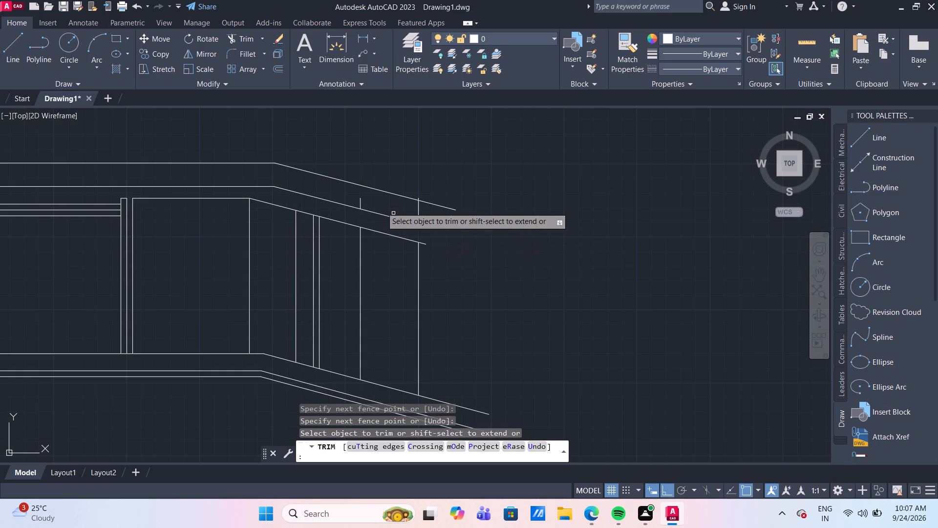
Trim away the leftover pieces of the two outermost vertical lines above the upper group's middle sloping line, including the tiny stub.
{"action": "left_click", "coordinate": [361, 200]}
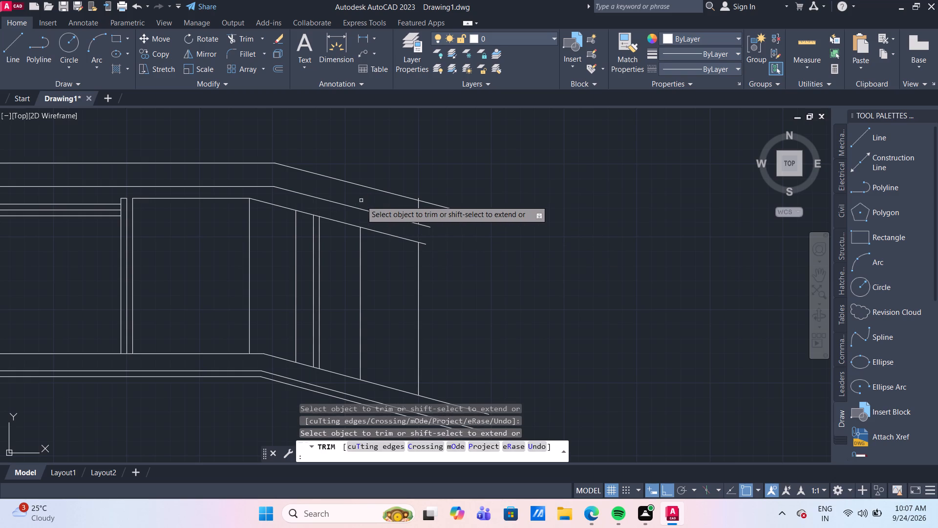
{"action": "left_click", "coordinate": [418, 206]}
{"action": "scroll", "coordinate": [418, 202], "scroll_direction": "up", "scroll_amount": 3}
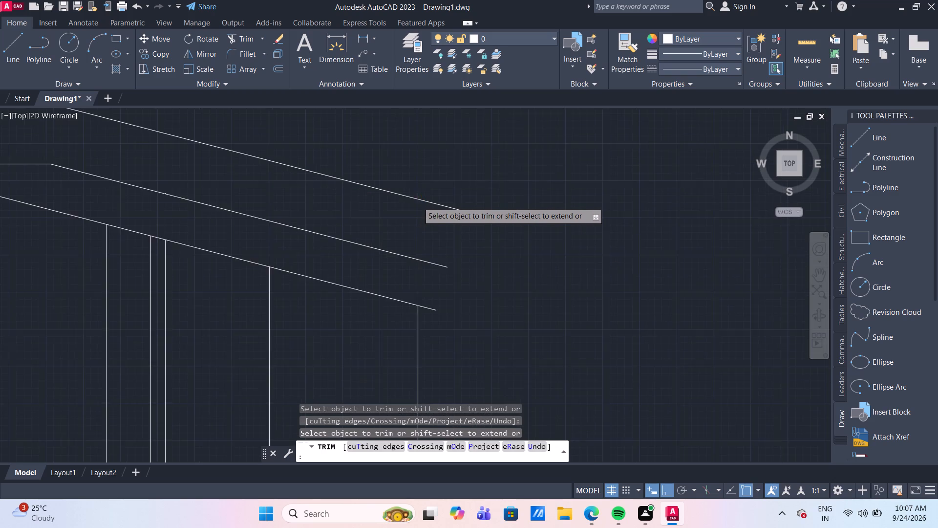
{"action": "left_click", "coordinate": [415, 191]}
{"action": "scroll", "coordinate": [506, 245], "scroll_direction": "down", "scroll_amount": 4}
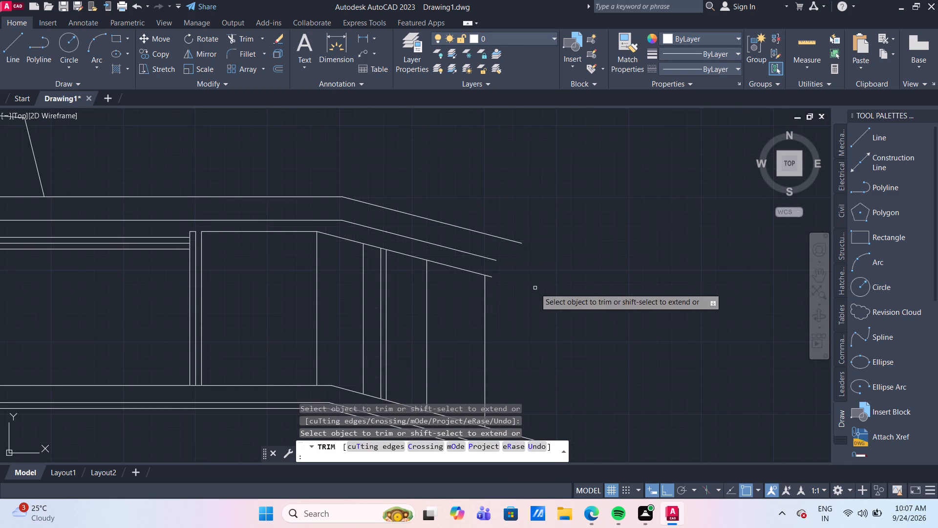
{"action": "middle_click_drag", "start_coordinate": [535, 288], "coordinate": [519, 264]}
{"action": "scroll", "coordinate": [368, 209], "scroll_direction": "up", "scroll_amount": 8}
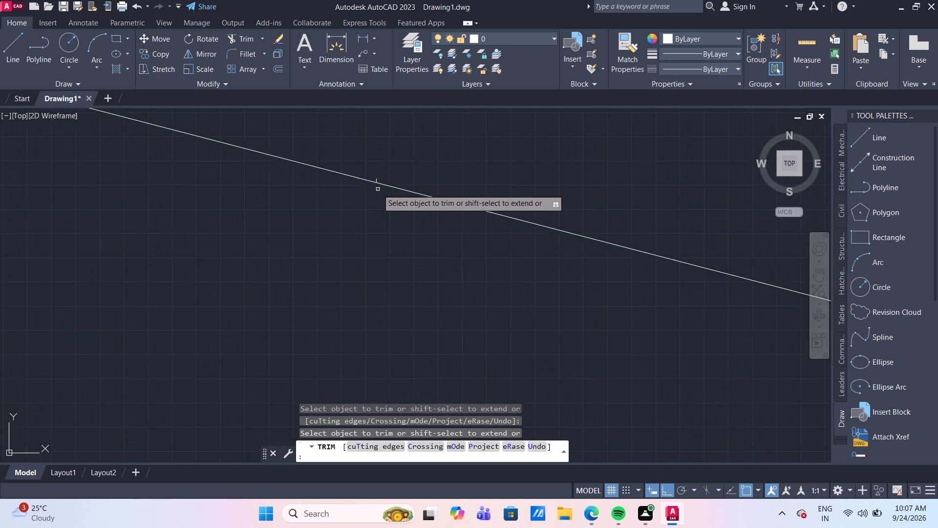
{"action": "scroll", "coordinate": [378, 189], "scroll_direction": "up", "scroll_amount": 2}
{"action": "left_click", "coordinate": [371, 162]}
{"action": "scroll", "coordinate": [401, 232], "scroll_direction": "down", "scroll_amount": 6}
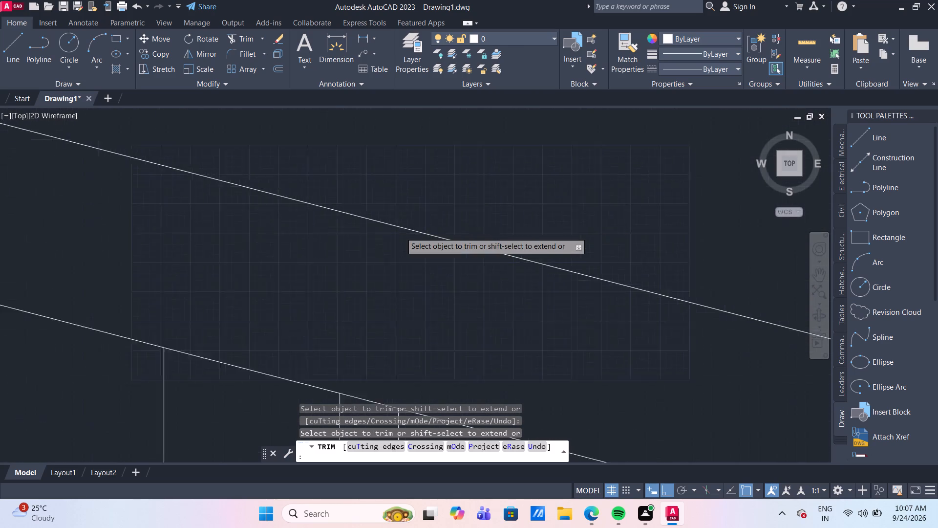
{"action": "scroll", "coordinate": [401, 232], "scroll_direction": "down", "scroll_amount": 6}
{"action": "middle_click_drag", "start_coordinate": [512, 268], "coordinate": [502, 253]}
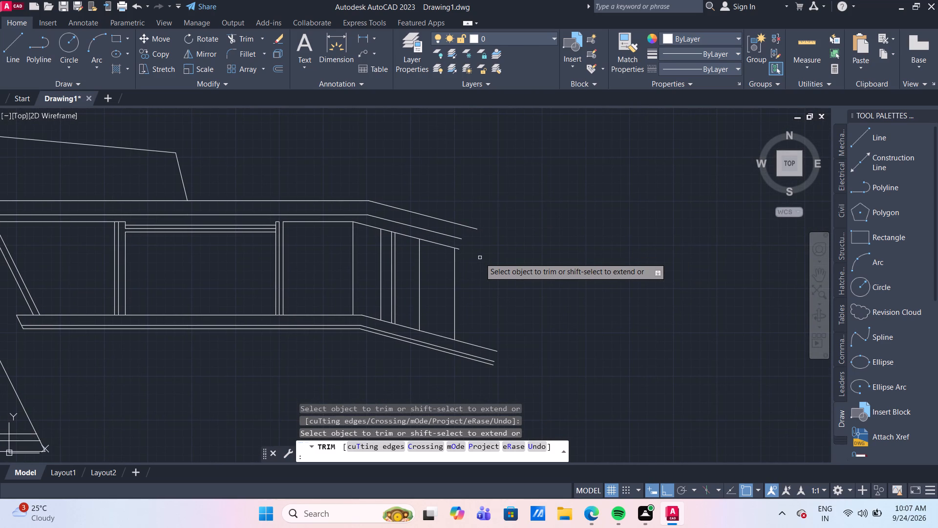
{"action": "scroll", "coordinate": [480, 258], "scroll_direction": "up", "scroll_amount": 1}
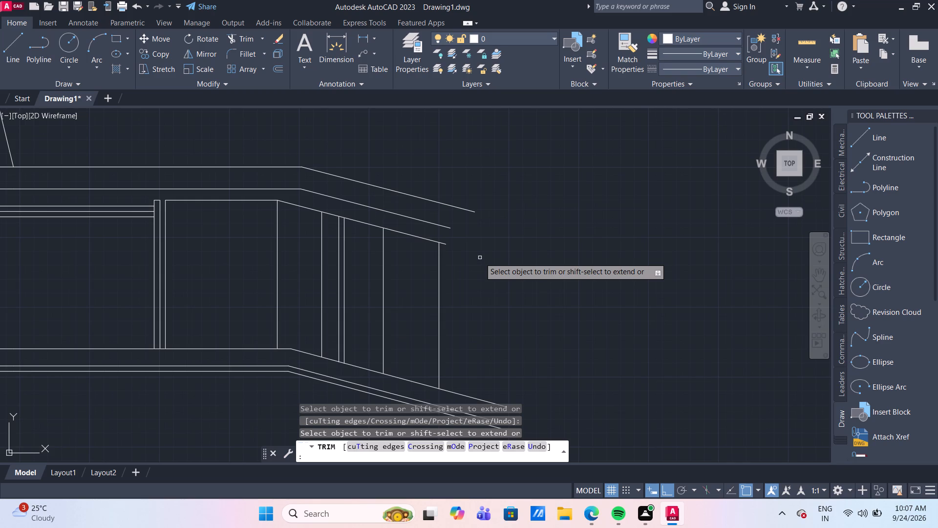
Draw a line 100 mm down from the upper group's top sloping line end, continuing slanted to the outermost vertical just below the bottom sloping line.
{"action": "key", "text": "Escape"}
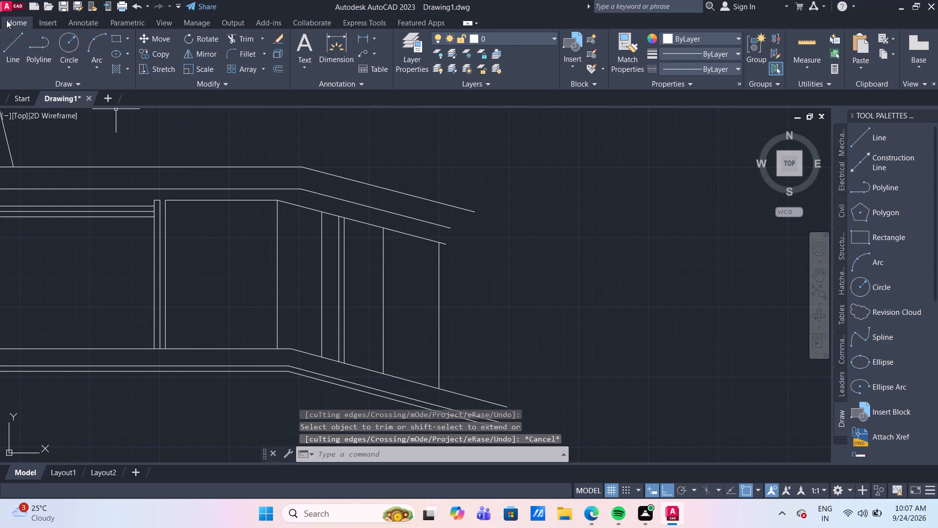
{"action": "left_click", "coordinate": [21, 44]}
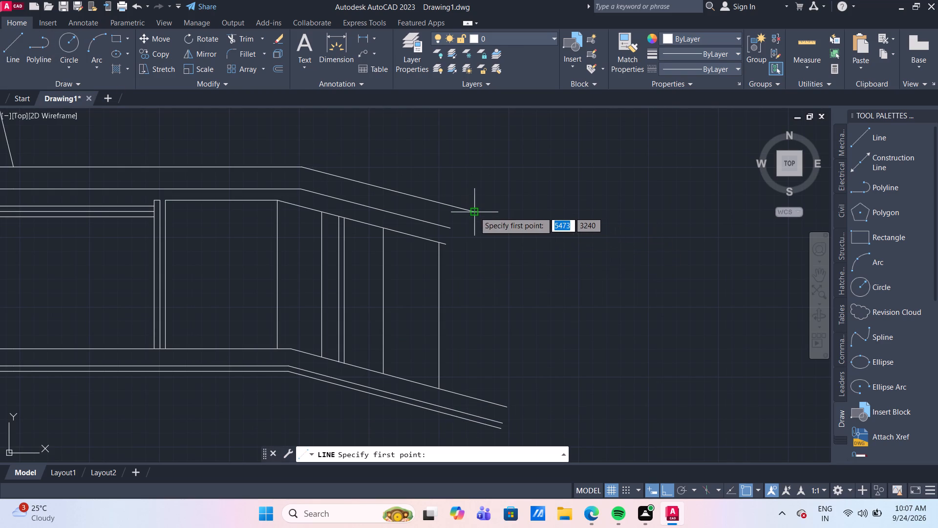
{"action": "left_click", "coordinate": [475, 212]}
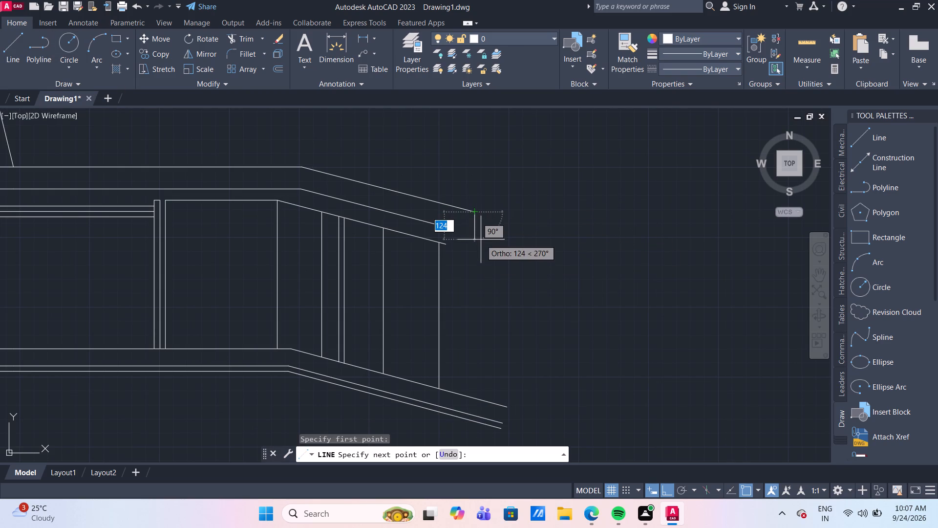
{"action": "type", "text": "100"}
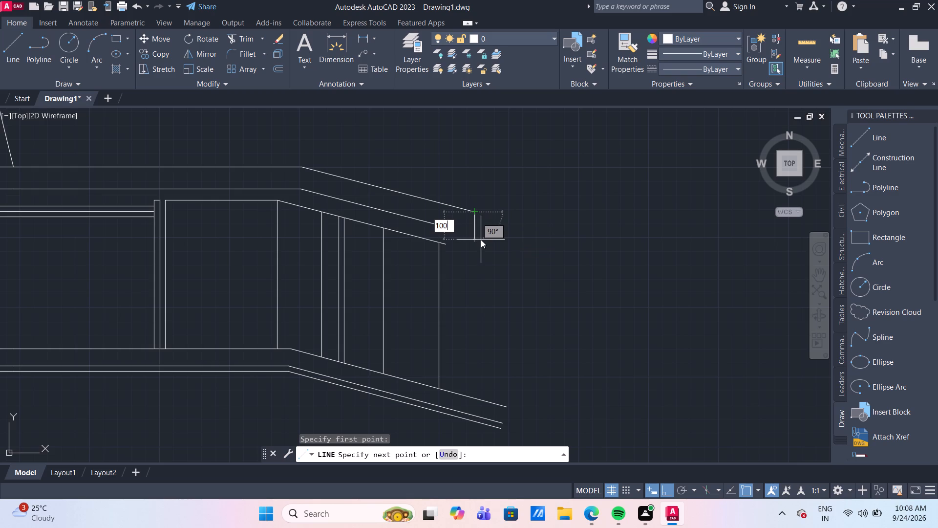
{"action": "key", "text": "Return"}
{"action": "scroll", "coordinate": [495, 262], "scroll_direction": "up", "scroll_amount": 2}
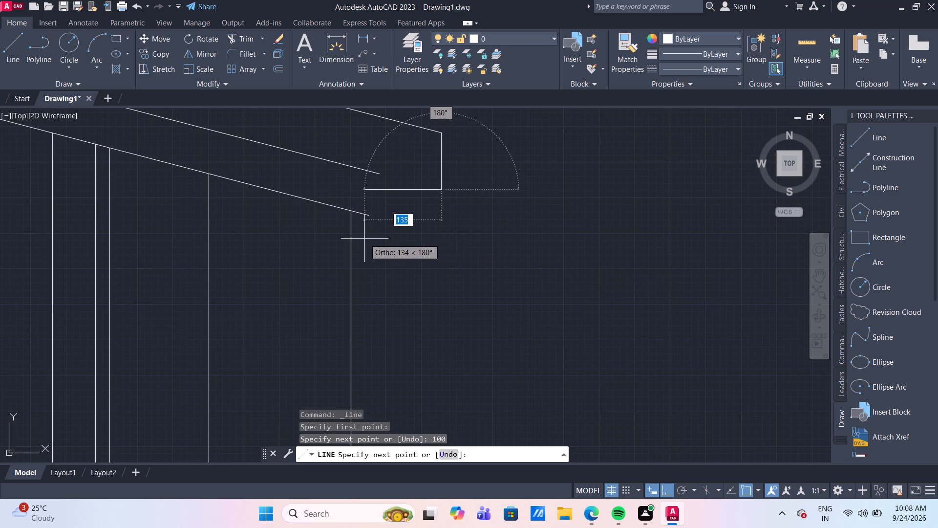
{"action": "left_click", "coordinate": [666, 491]}
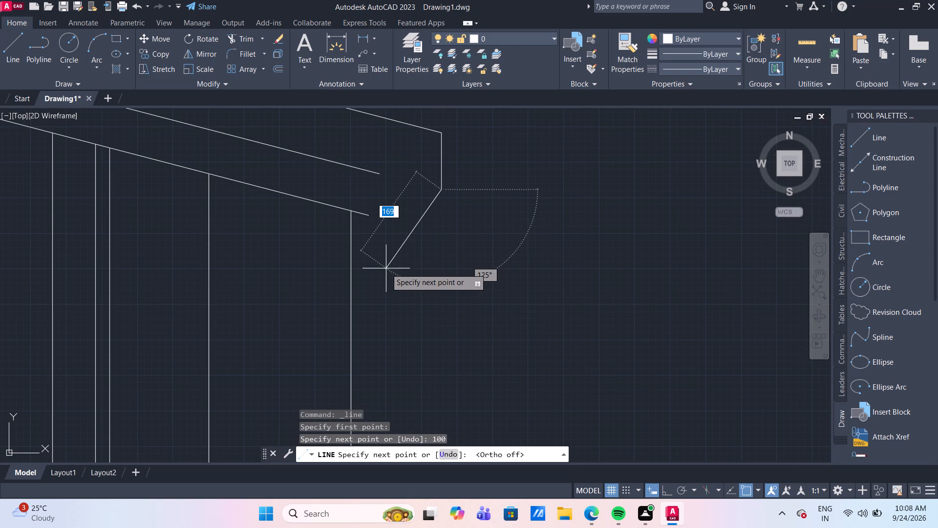
{"action": "scroll", "coordinate": [381, 245], "scroll_direction": "up", "scroll_amount": 2}
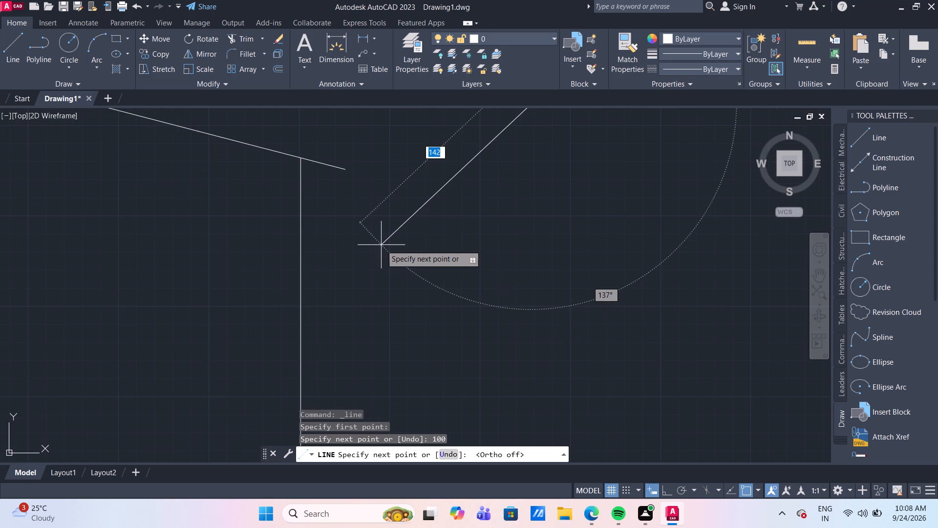
{"action": "scroll", "coordinate": [381, 245], "scroll_direction": "down", "scroll_amount": 3}
{"action": "middle_click_drag", "start_coordinate": [383, 246], "coordinate": [398, 286]}
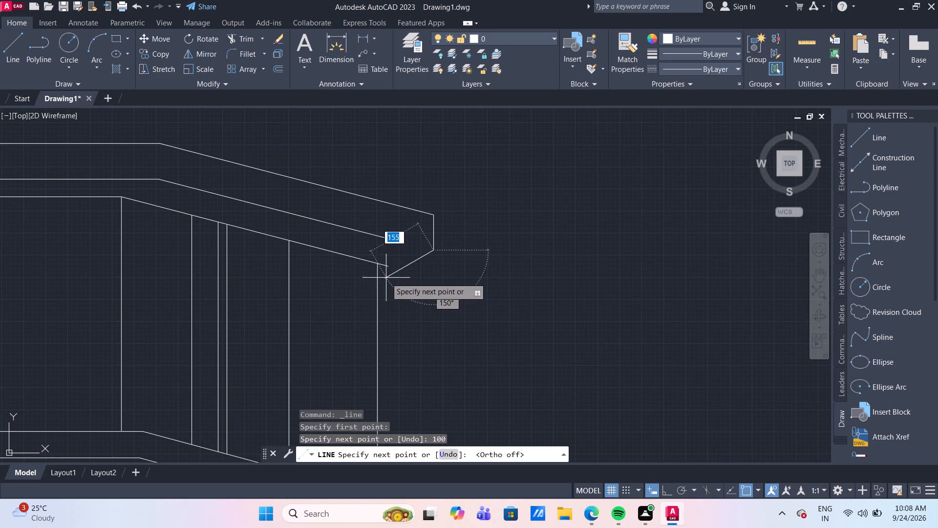
{"action": "scroll", "coordinate": [385, 279], "scroll_direction": "up", "scroll_amount": 2}
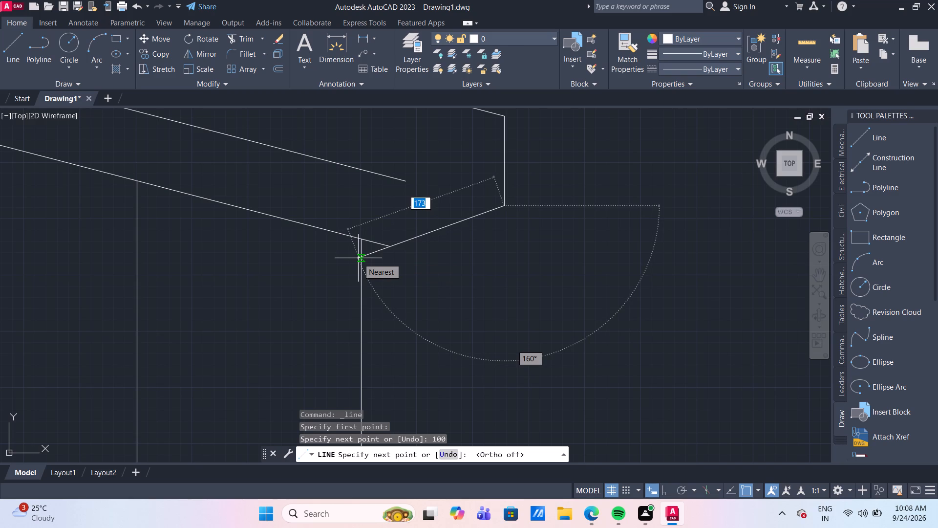
{"action": "left_click", "coordinate": [358, 258]}
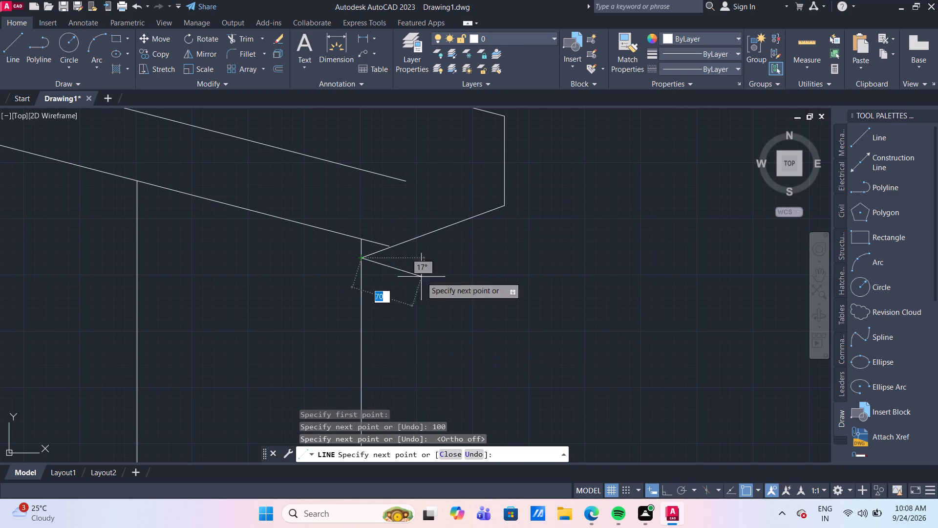
{"action": "key", "text": "Escape"}
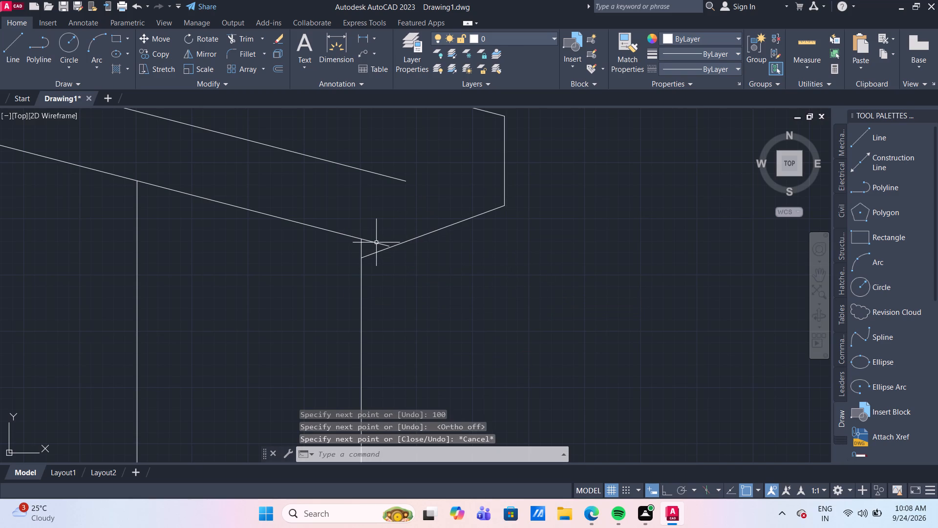
Extend the upper group's middle sloping line to the new end cap and trim the bottom sloping line's overhang past the outermost vertical.
{"action": "scroll", "coordinate": [396, 197], "scroll_direction": "down", "scroll_amount": 1}
{"action": "middle_click_drag", "start_coordinate": [396, 197], "coordinate": [402, 220]}
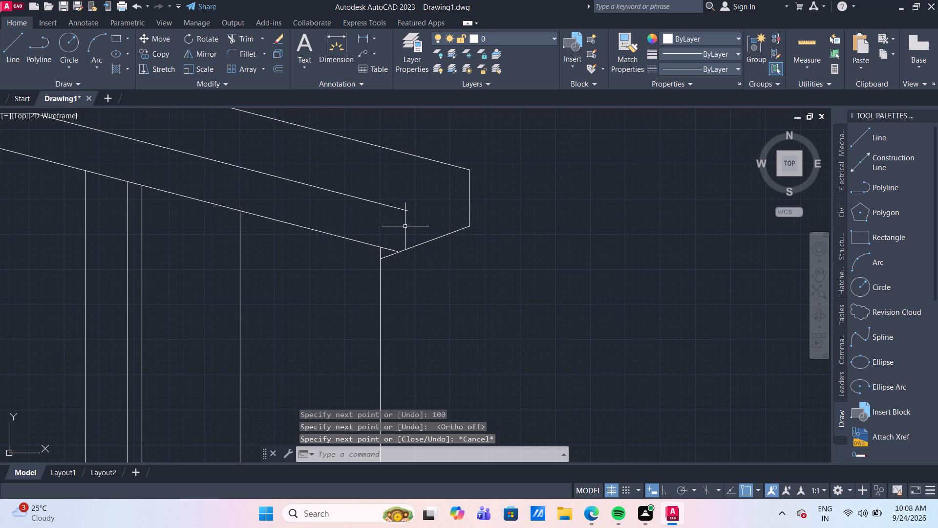
{"action": "type", "text": "TR"}
{"action": "key", "text": "Return"}
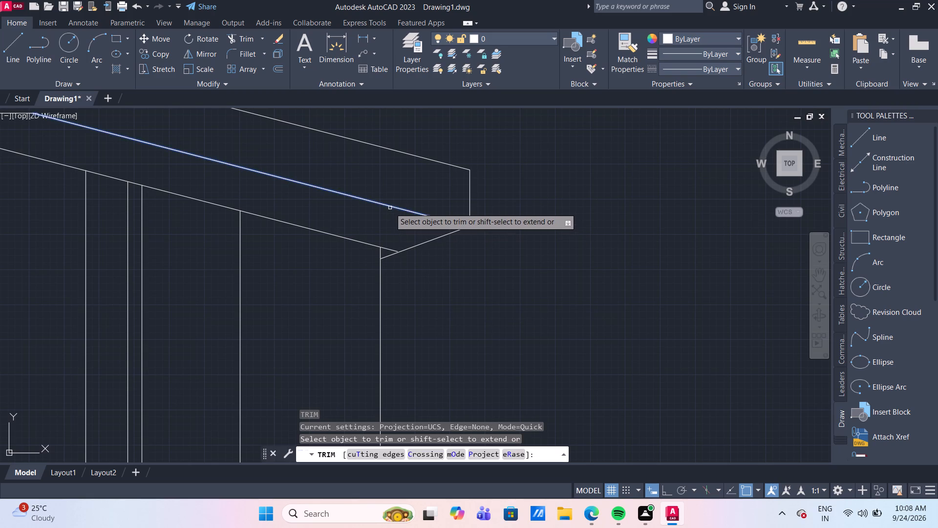
{"action": "left_click", "coordinate": [390, 208], "text": "shift"}
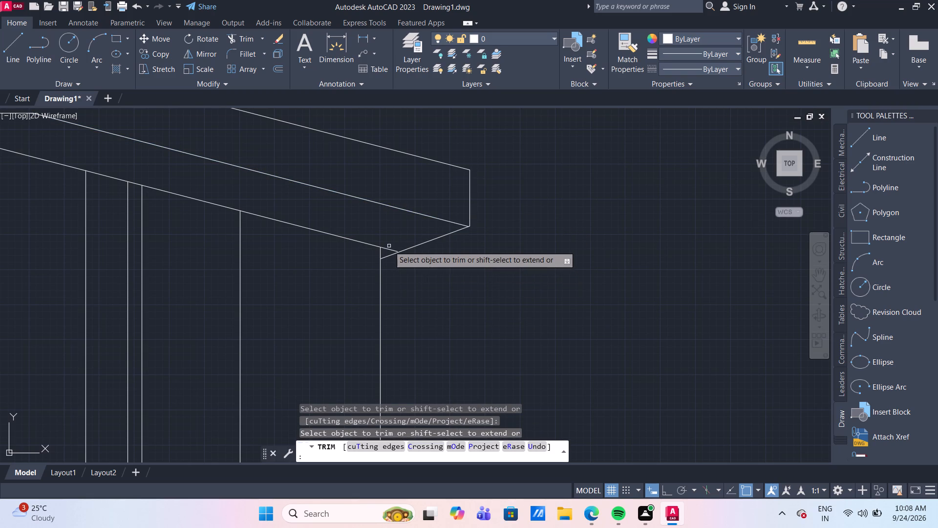
{"action": "left_click", "coordinate": [390, 251]}
Draw a horizontal line from the top of the second-outermost vertical across to the nearer line of the closely spaced vertical pair.
{"action": "scroll", "coordinate": [567, 288], "scroll_direction": "down", "scroll_amount": 3}
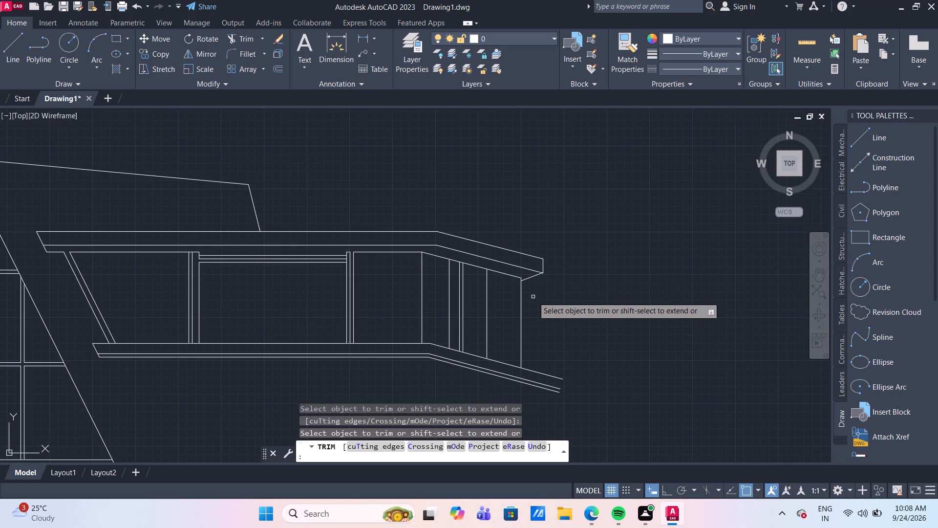
{"action": "scroll", "coordinate": [533, 297], "scroll_direction": "up", "scroll_amount": 1}
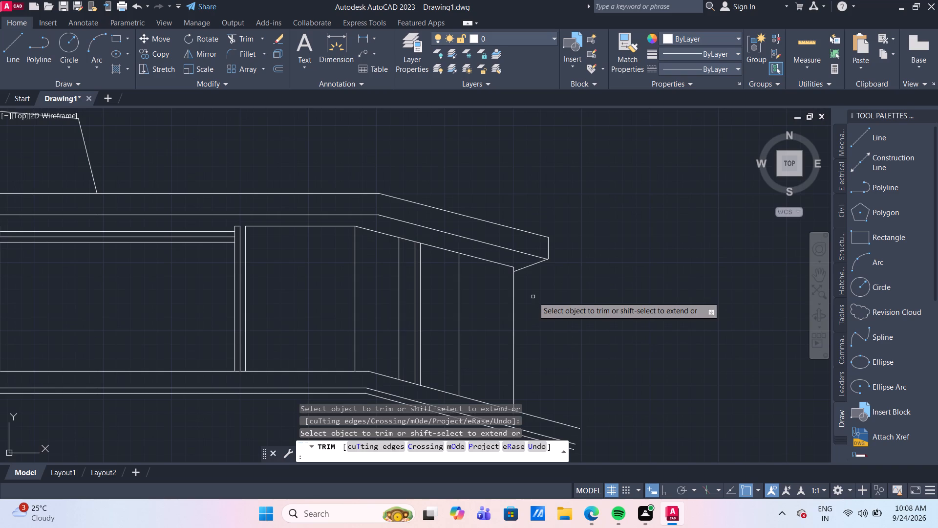
{"action": "middle_click_drag", "start_coordinate": [533, 297], "coordinate": [522, 316]}
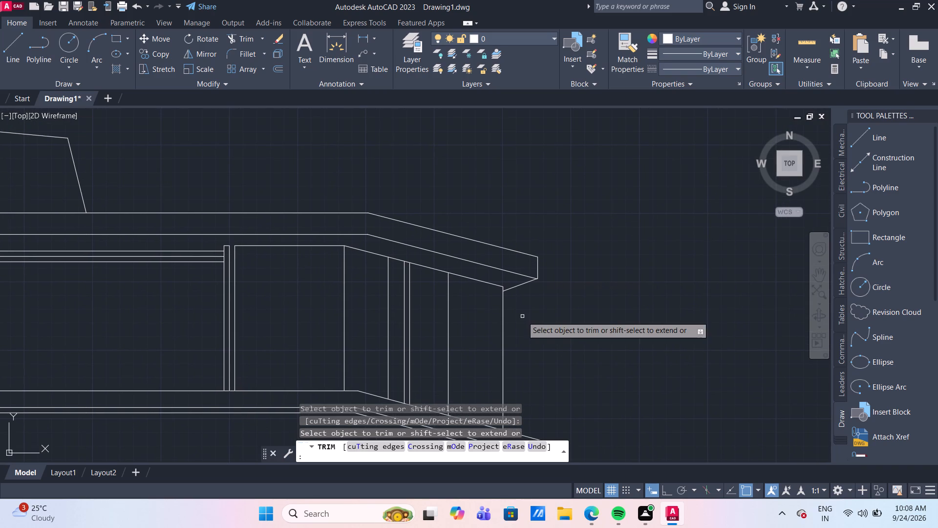
{"action": "left_click", "coordinate": [8, 60]}
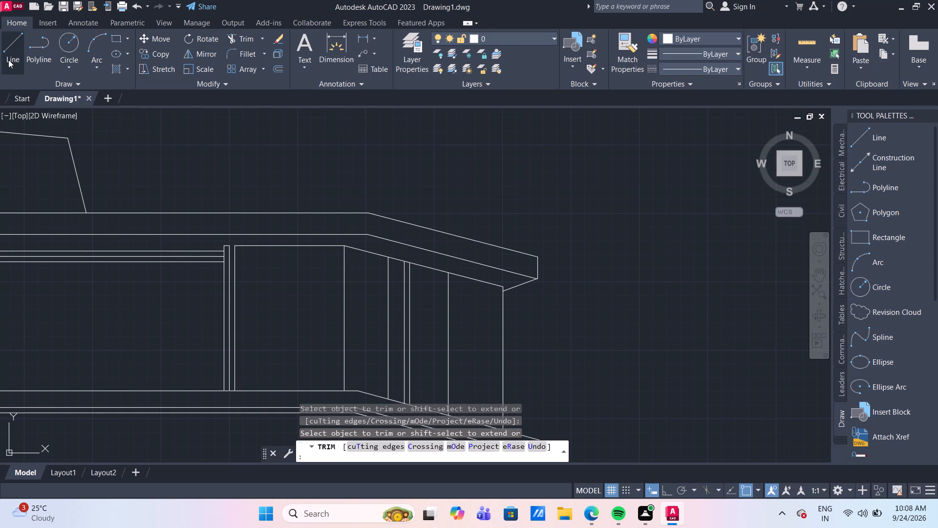
{"action": "scroll", "coordinate": [443, 301], "scroll_direction": "up", "scroll_amount": 1}
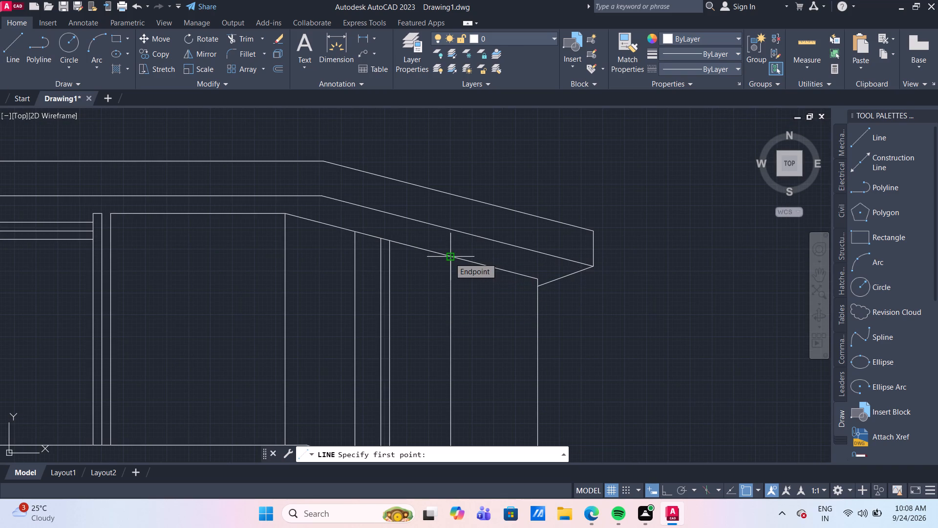
{"action": "left_click", "coordinate": [449, 258]}
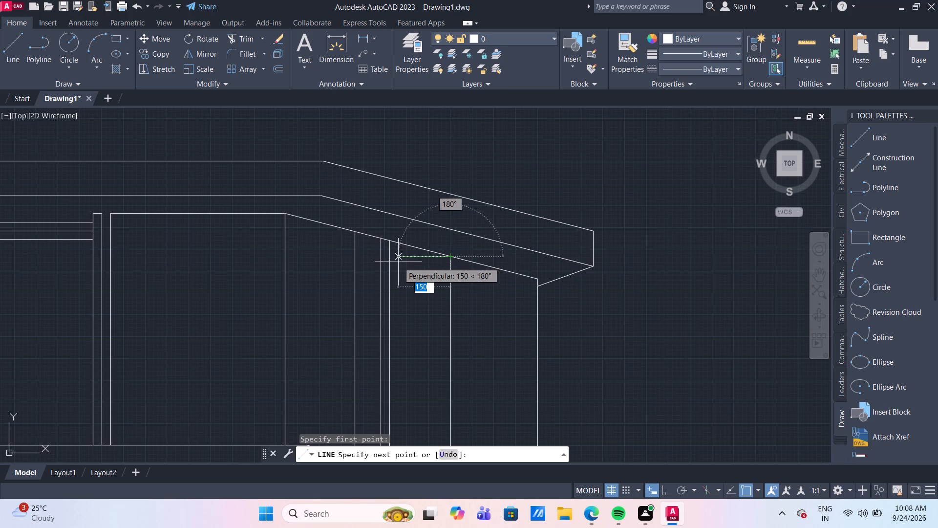
{"action": "left_click", "coordinate": [391, 259]}
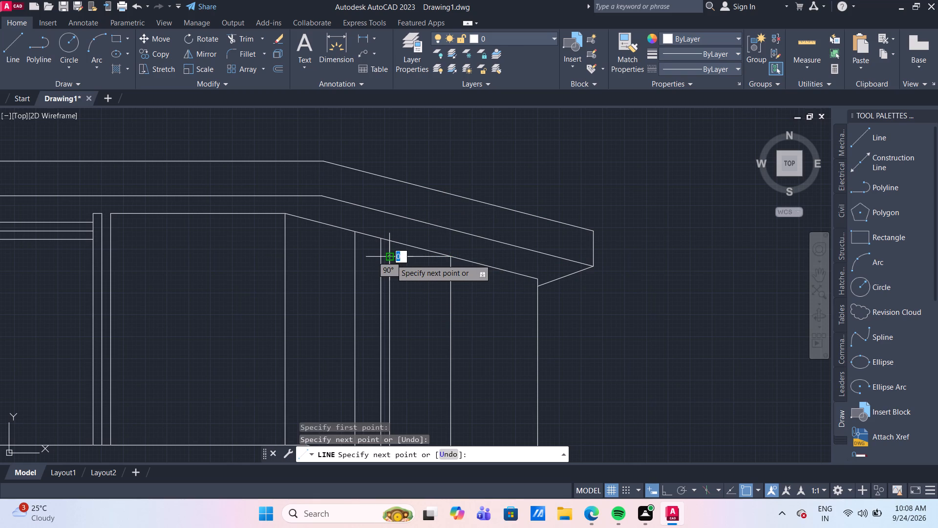
{"action": "key", "text": "Return"}
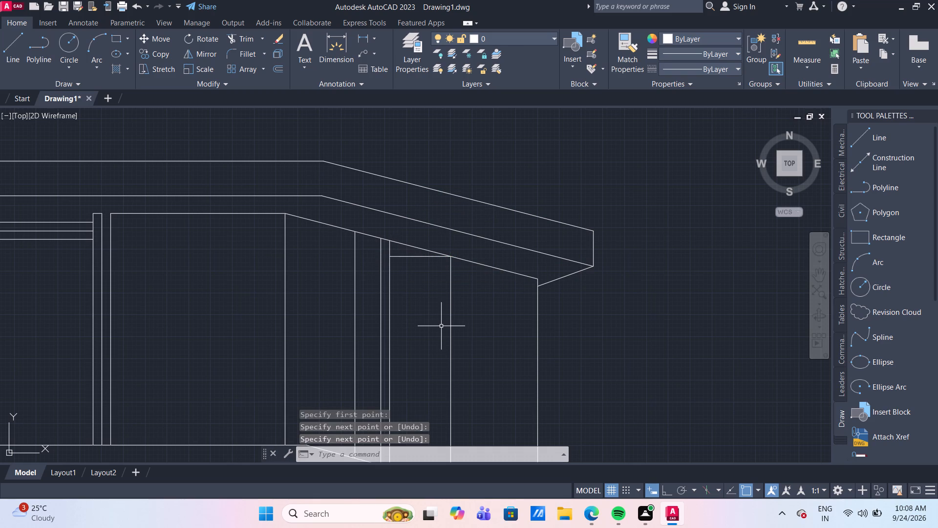
Trim the sloping segments above the new horizontal line and between the close vertical pair, plus the vertical stub above the horizontal line.
{"action": "type", "text": "TR"}
{"action": "key", "text": "Return"}
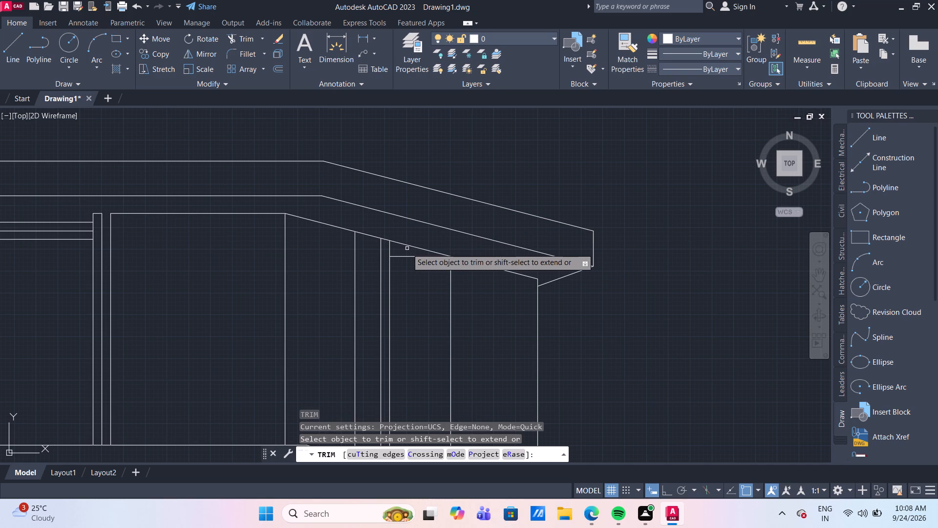
{"action": "left_click", "coordinate": [409, 245]}
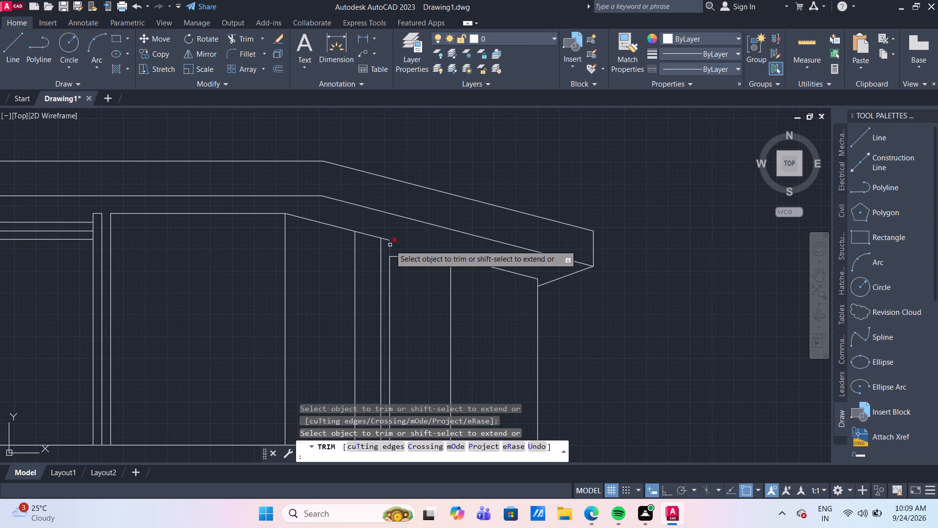
{"action": "left_click", "coordinate": [390, 245]}
{"action": "left_click", "coordinate": [387, 241]}
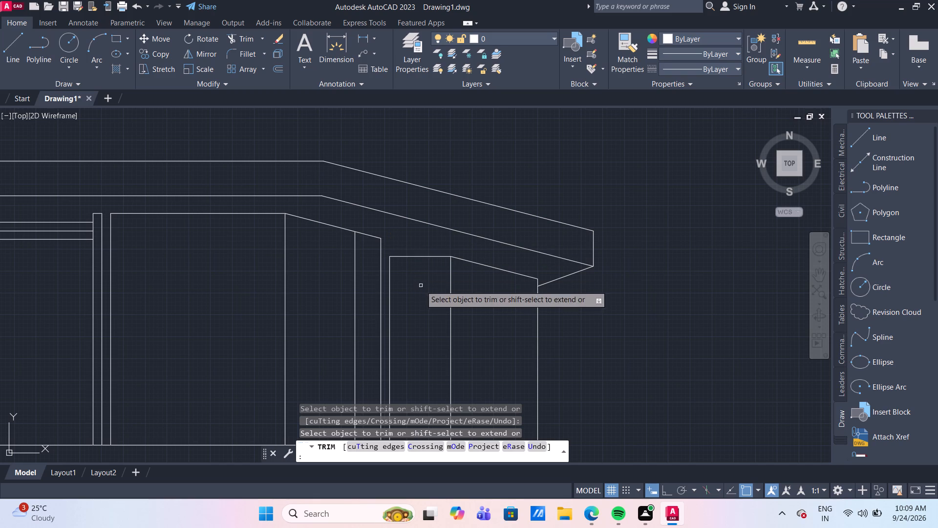
{"action": "scroll", "coordinate": [423, 297], "scroll_direction": "down", "scroll_amount": 2}
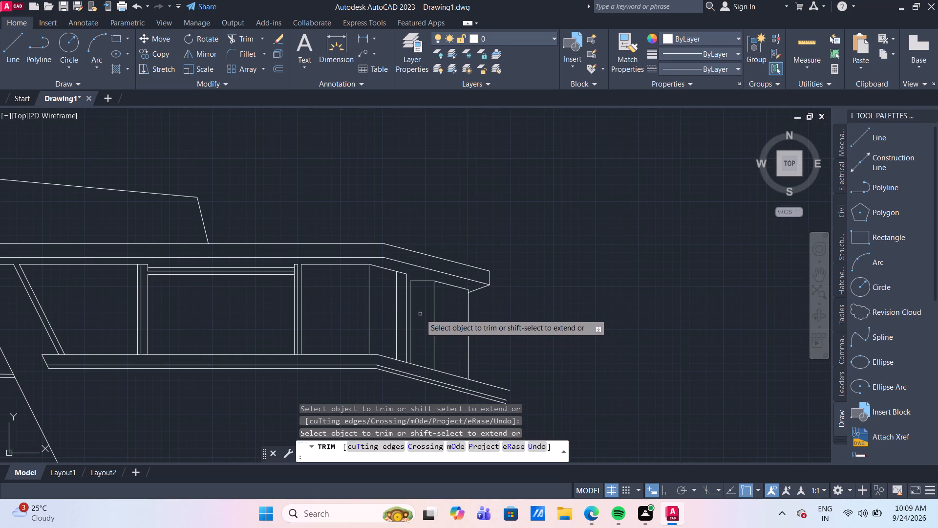
{"action": "middle_click_drag", "start_coordinate": [419, 306], "coordinate": [419, 298]}
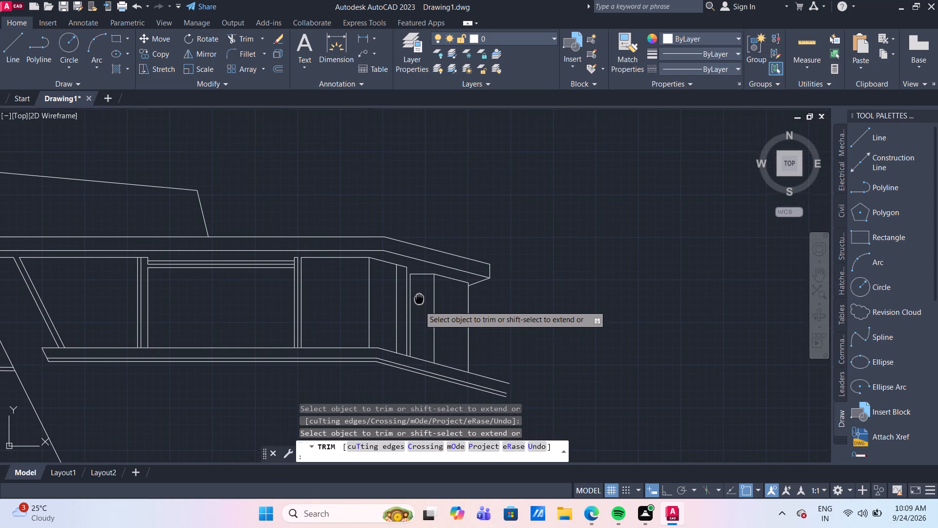
{"action": "middle_click_drag", "start_coordinate": [419, 298], "coordinate": [414, 287]}
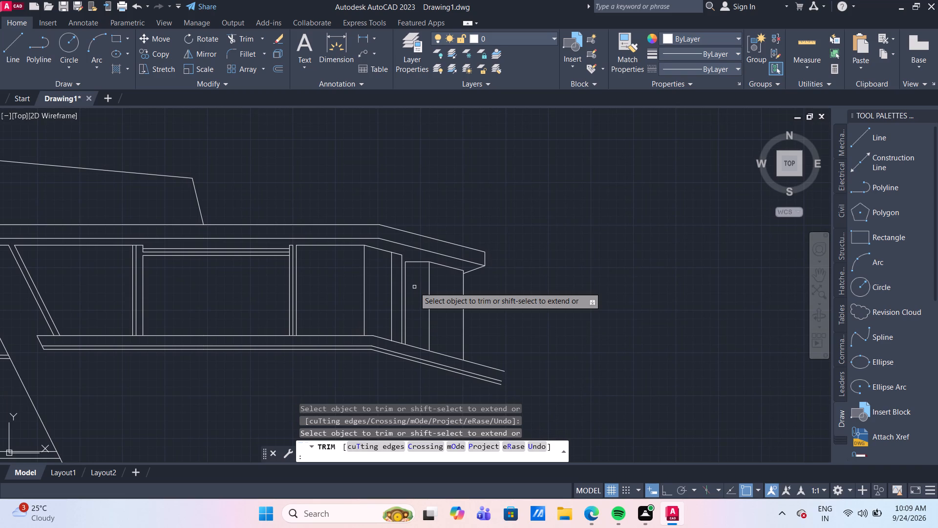
{"action": "scroll", "coordinate": [406, 263], "scroll_direction": "up", "scroll_amount": 1}
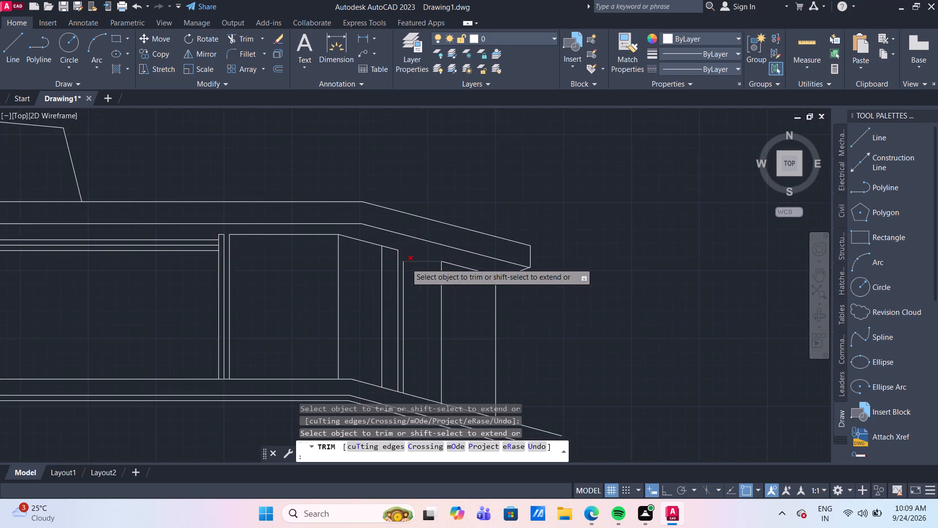
{"action": "scroll", "coordinate": [406, 263], "scroll_direction": "up", "scroll_amount": 1}
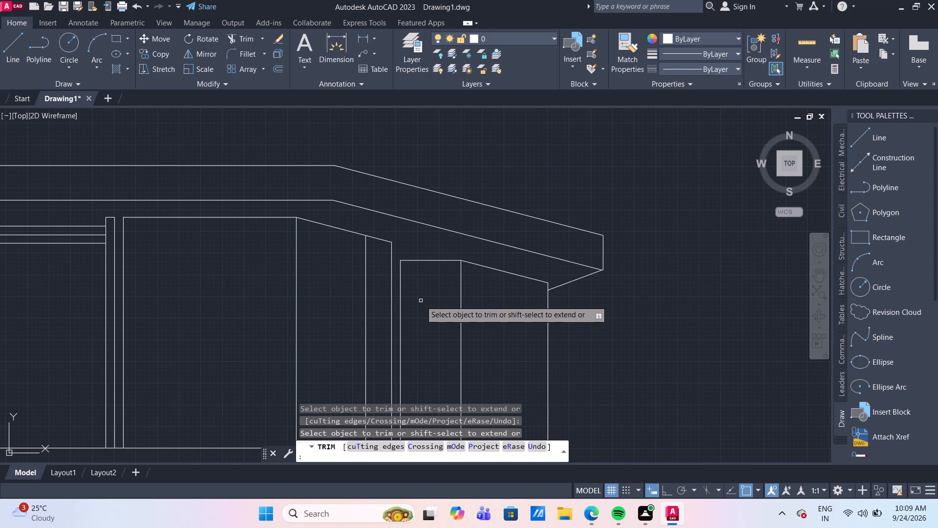
{"action": "scroll", "coordinate": [421, 301], "scroll_direction": "down", "scroll_amount": 3}
{"action": "middle_click_drag", "start_coordinate": [506, 337], "coordinate": [488, 250]}
{"action": "key", "text": "Escape"}
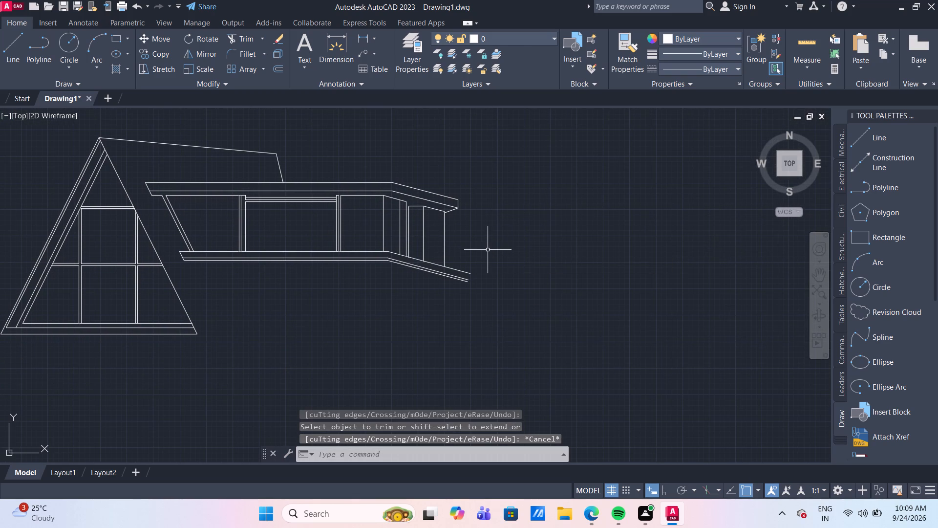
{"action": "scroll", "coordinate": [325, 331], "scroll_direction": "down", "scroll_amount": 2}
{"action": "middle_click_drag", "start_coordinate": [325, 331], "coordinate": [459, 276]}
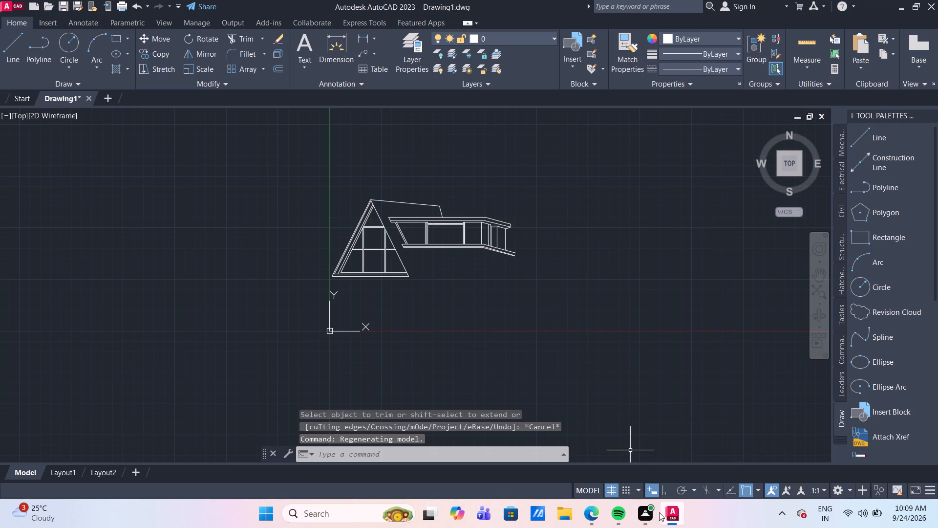
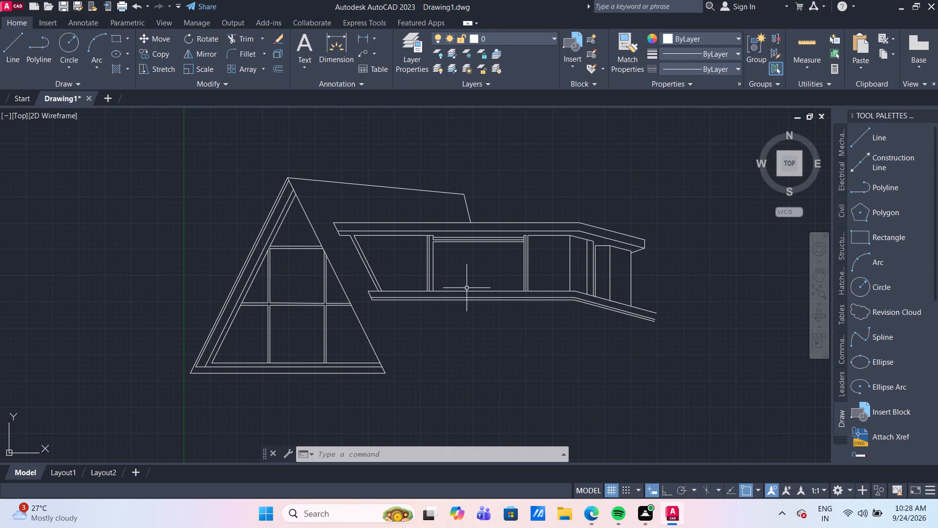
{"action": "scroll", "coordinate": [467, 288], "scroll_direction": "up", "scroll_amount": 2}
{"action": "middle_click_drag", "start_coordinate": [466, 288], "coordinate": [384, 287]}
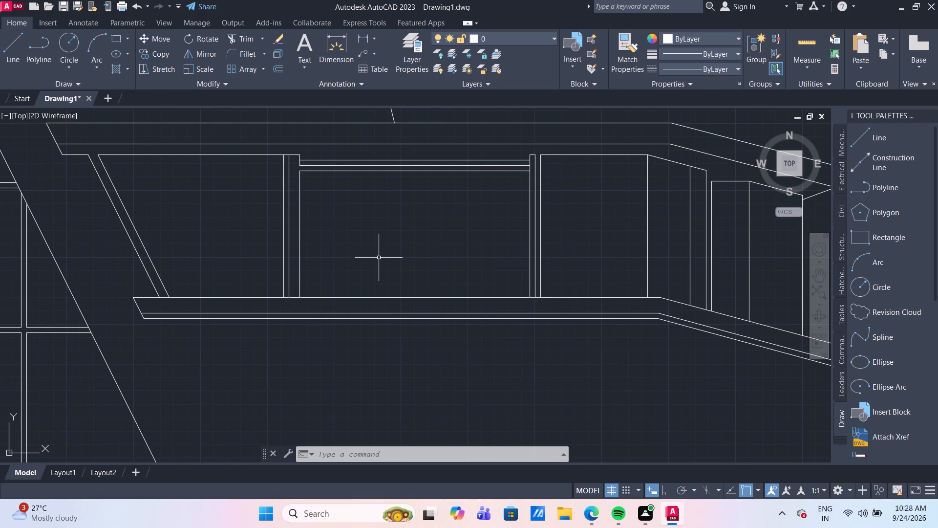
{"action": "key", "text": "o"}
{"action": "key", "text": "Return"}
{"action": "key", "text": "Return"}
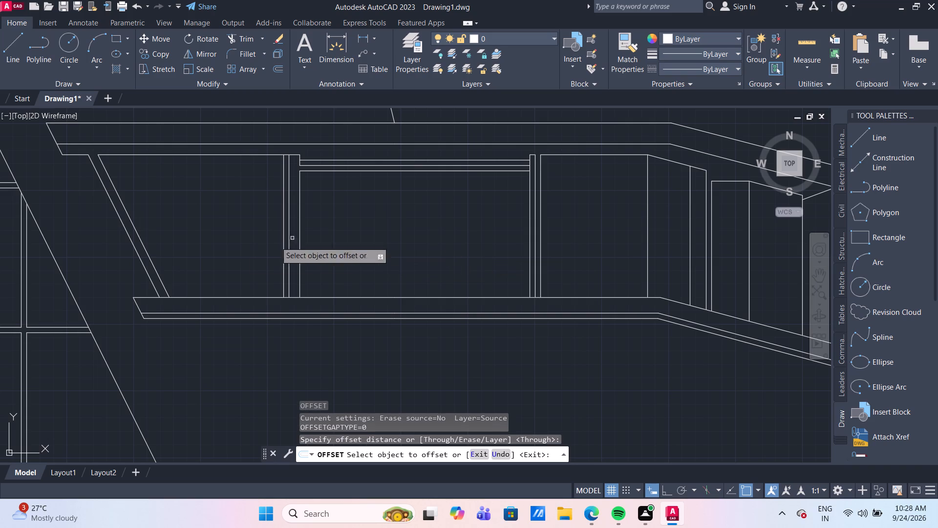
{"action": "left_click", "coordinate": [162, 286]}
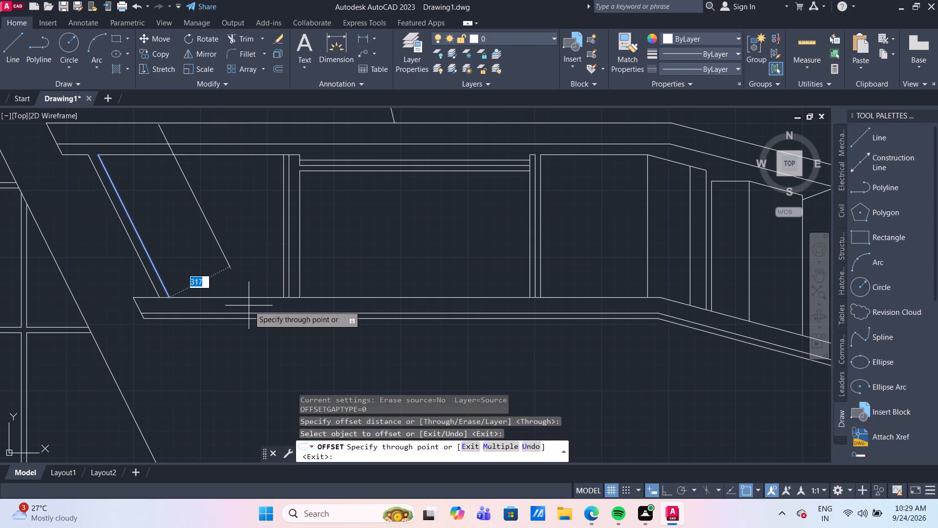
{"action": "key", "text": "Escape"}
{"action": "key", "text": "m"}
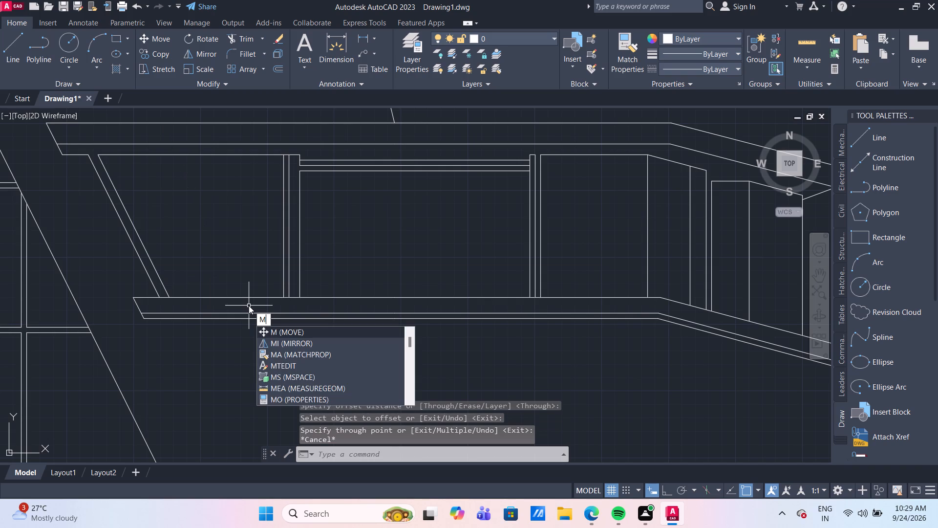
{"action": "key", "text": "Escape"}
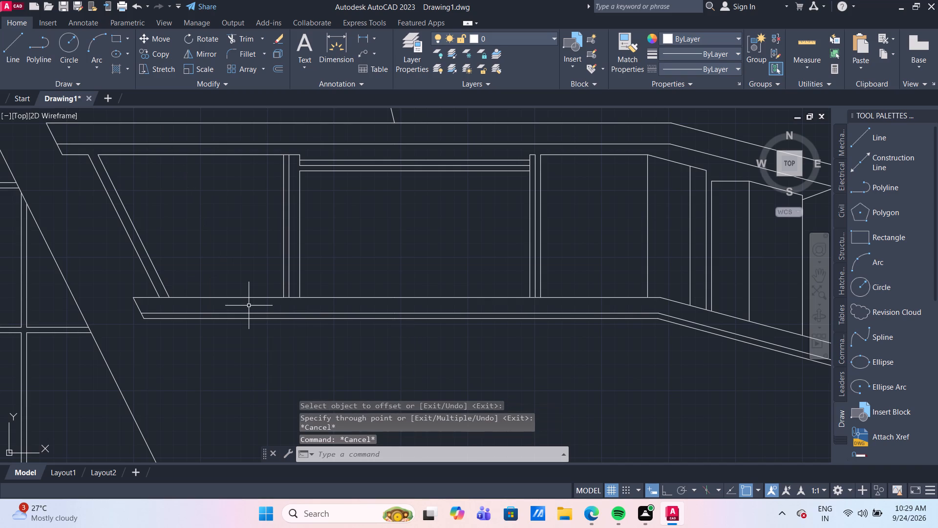
Copy the inner slanted member horizontally from its lower end to a point on the lower group's top line, just past the first set of verticals.
{"action": "left_click", "coordinate": [154, 267]}
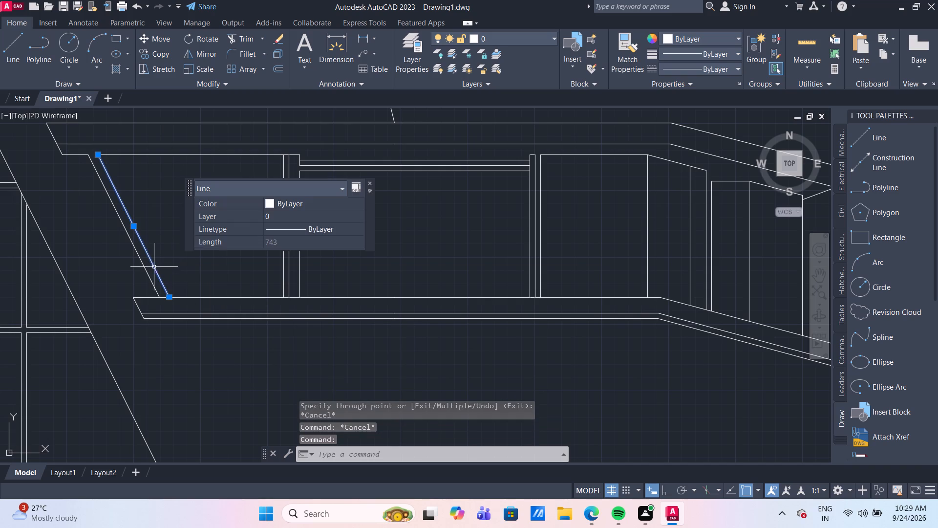
{"action": "type", "text": "CO"}
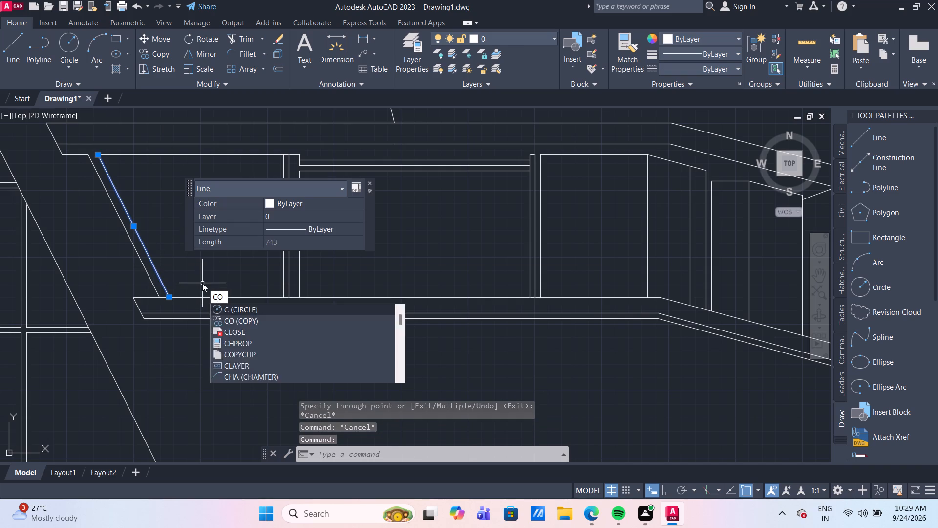
{"action": "key", "text": "Return"}
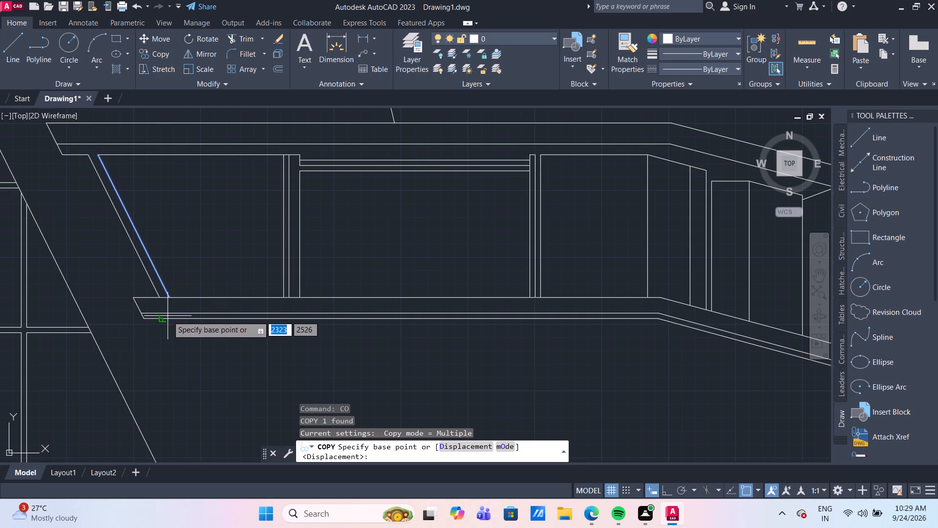
{"action": "left_click", "coordinate": [169, 299]}
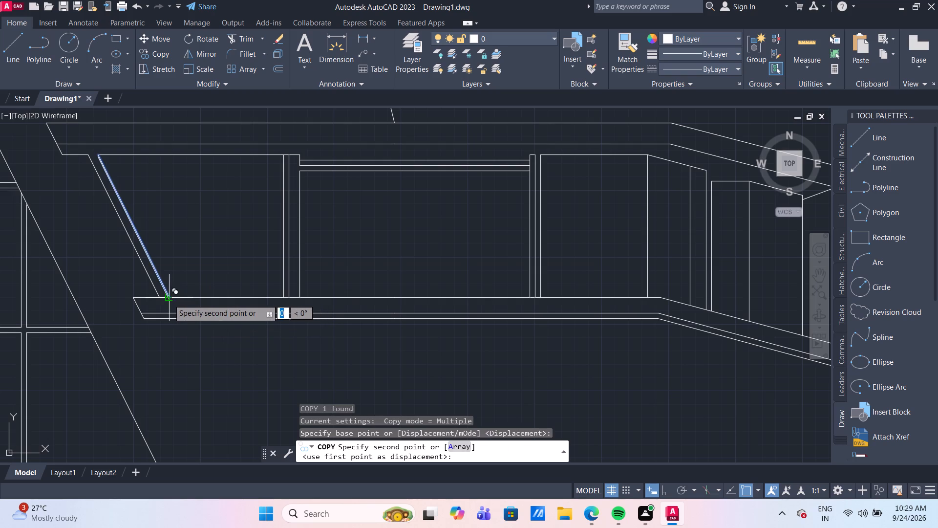
{"action": "scroll", "coordinate": [312, 303], "scroll_direction": "up", "scroll_amount": 1}
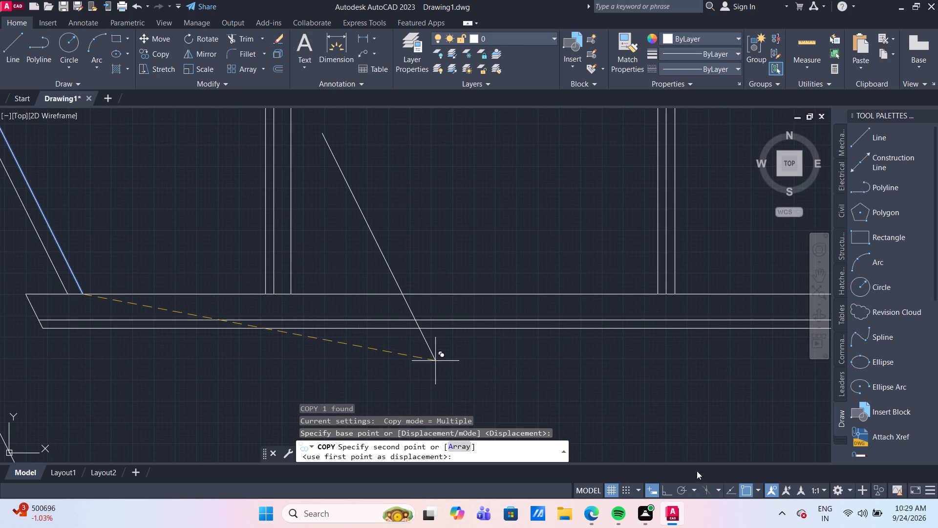
{"action": "left_click", "coordinate": [662, 487]}
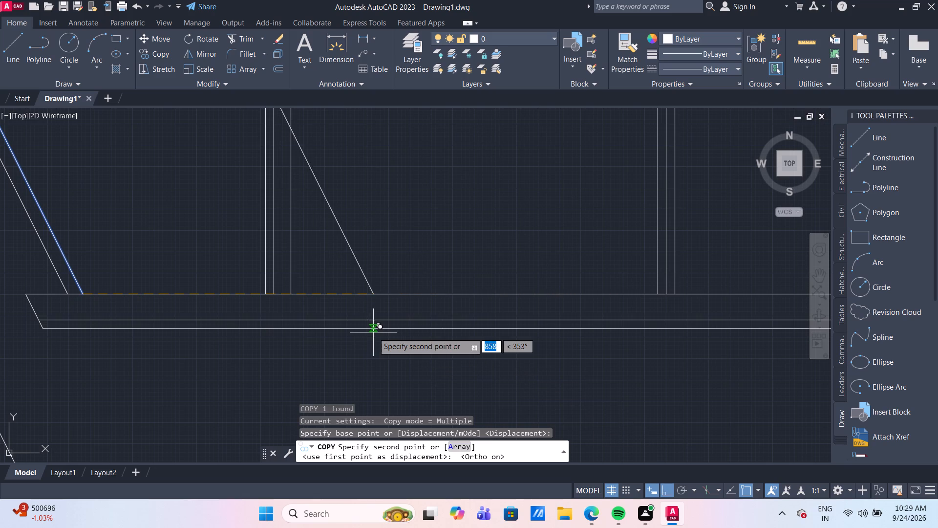
{"action": "scroll", "coordinate": [330, 302], "scroll_direction": "down", "scroll_amount": 2}
{"action": "scroll", "coordinate": [330, 302], "scroll_direction": "up", "scroll_amount": 1}
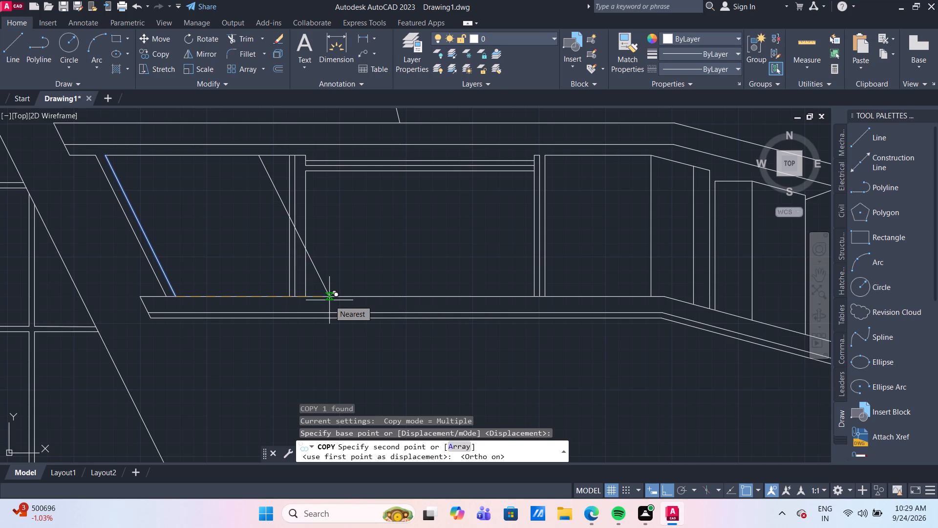
{"action": "left_click", "coordinate": [329, 300]}
{"action": "key", "text": "Escape"}
Trim the copied slanted line between the verticals it crosses and erase its upper remainder, keeping only the short lower segment.
{"action": "type", "text": "TR"}
{"action": "key", "text": "Return"}
{"action": "left_click", "coordinate": [302, 242]}
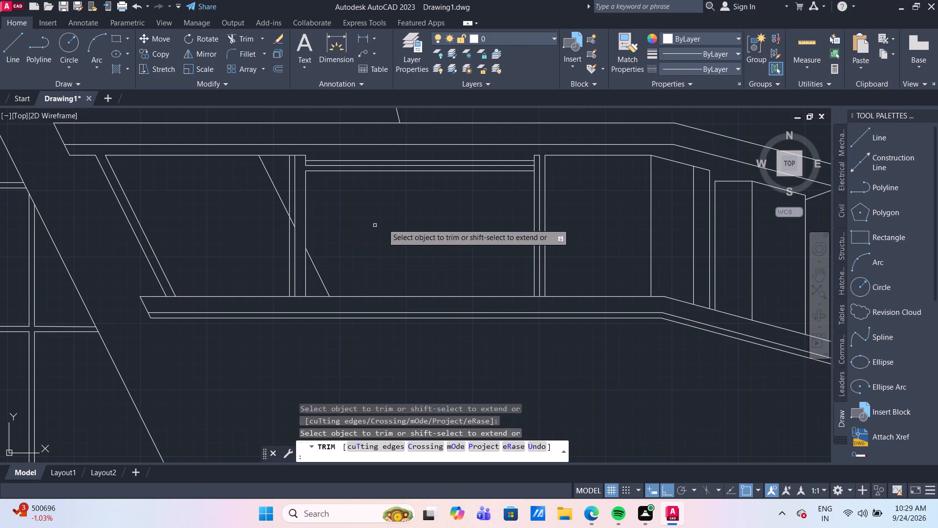
{"action": "key", "text": "Escape"}
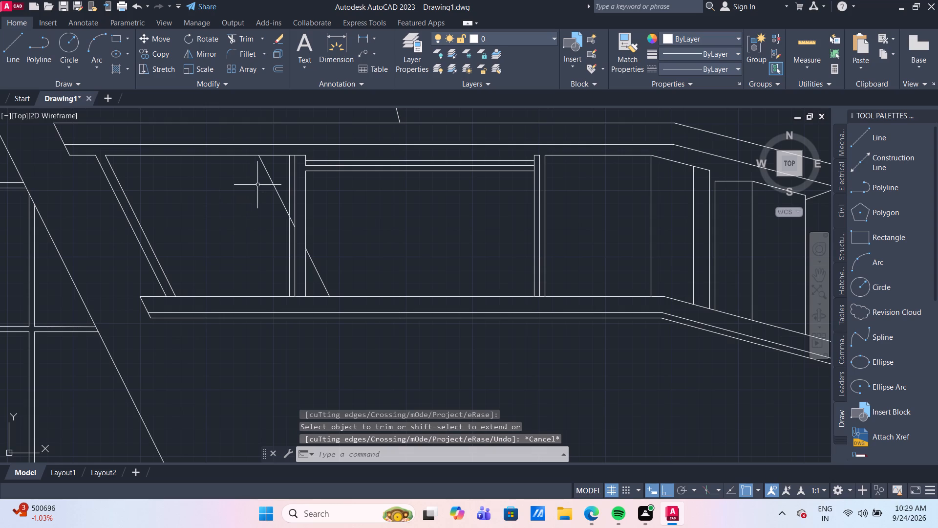
{"action": "left_click", "coordinate": [271, 185]}
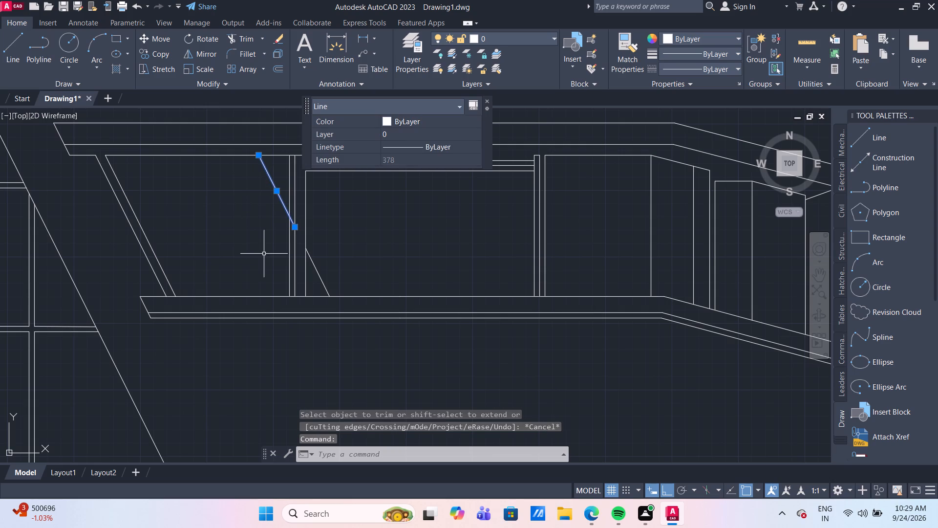
{"action": "key", "text": "Delete"}
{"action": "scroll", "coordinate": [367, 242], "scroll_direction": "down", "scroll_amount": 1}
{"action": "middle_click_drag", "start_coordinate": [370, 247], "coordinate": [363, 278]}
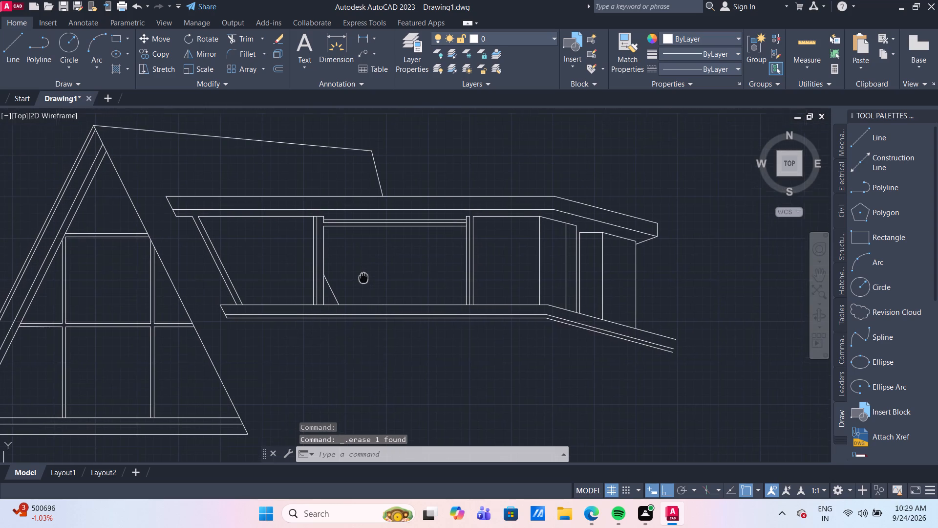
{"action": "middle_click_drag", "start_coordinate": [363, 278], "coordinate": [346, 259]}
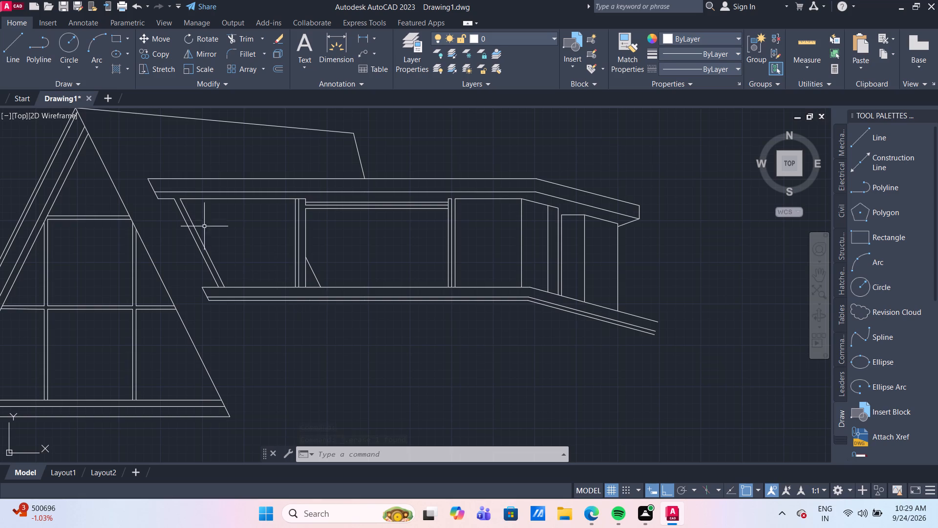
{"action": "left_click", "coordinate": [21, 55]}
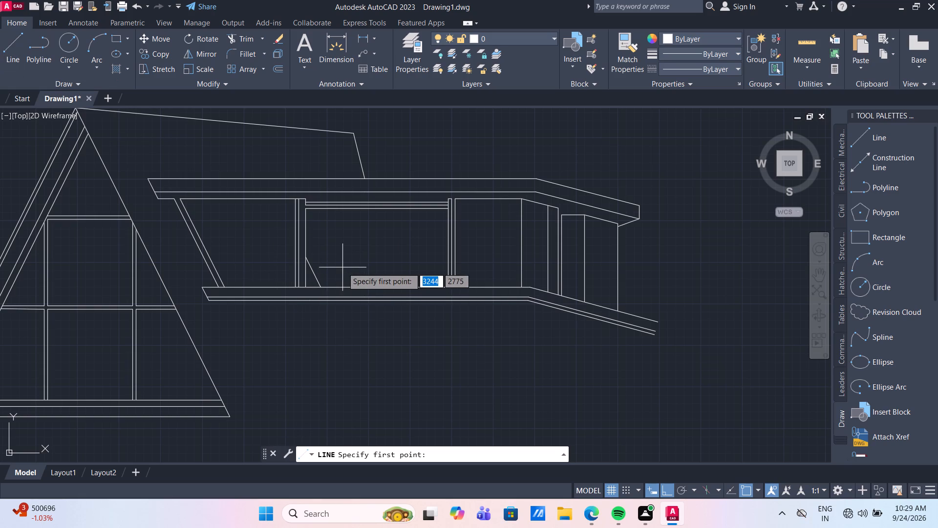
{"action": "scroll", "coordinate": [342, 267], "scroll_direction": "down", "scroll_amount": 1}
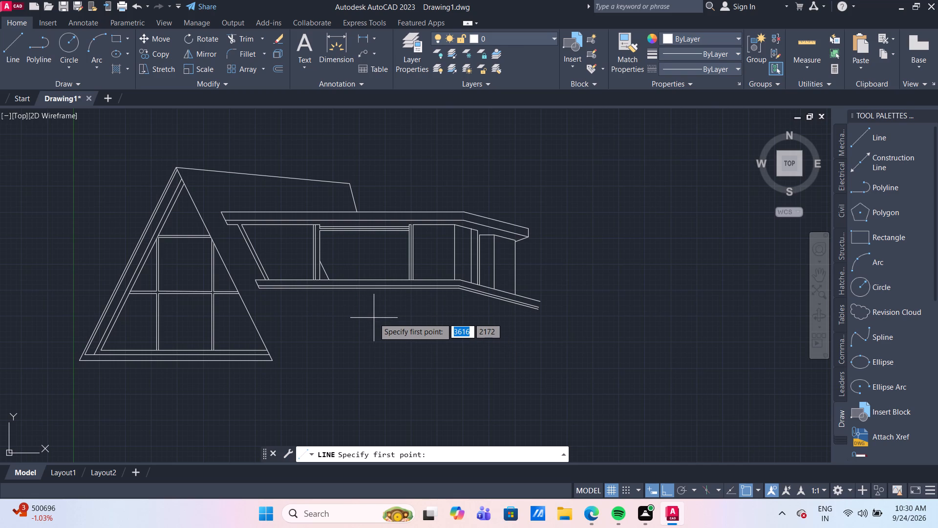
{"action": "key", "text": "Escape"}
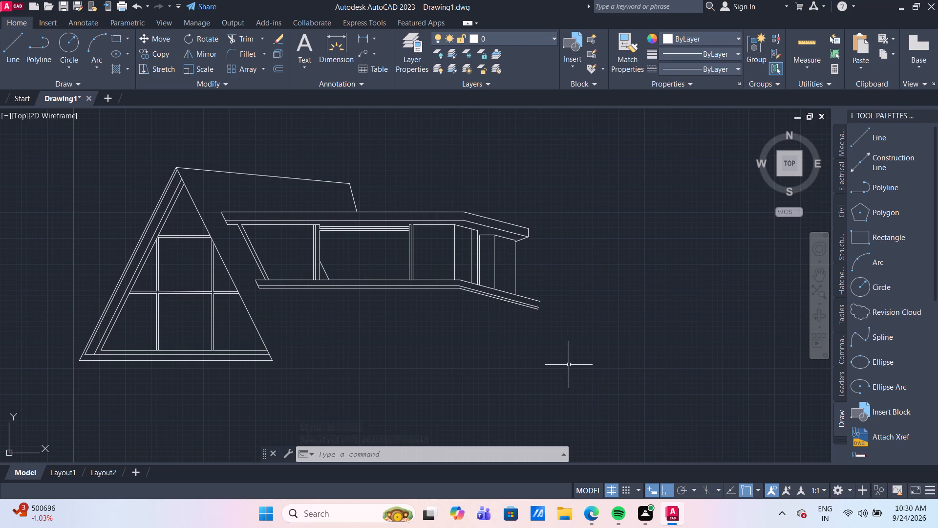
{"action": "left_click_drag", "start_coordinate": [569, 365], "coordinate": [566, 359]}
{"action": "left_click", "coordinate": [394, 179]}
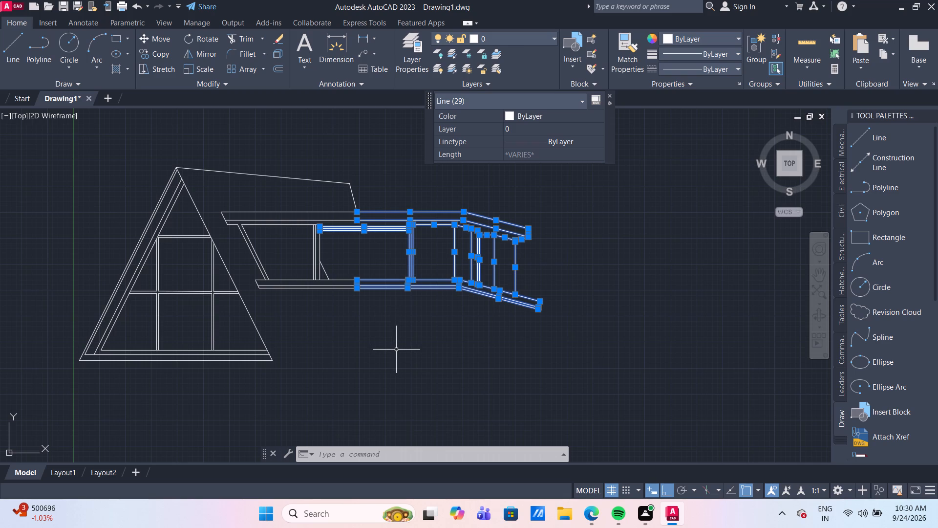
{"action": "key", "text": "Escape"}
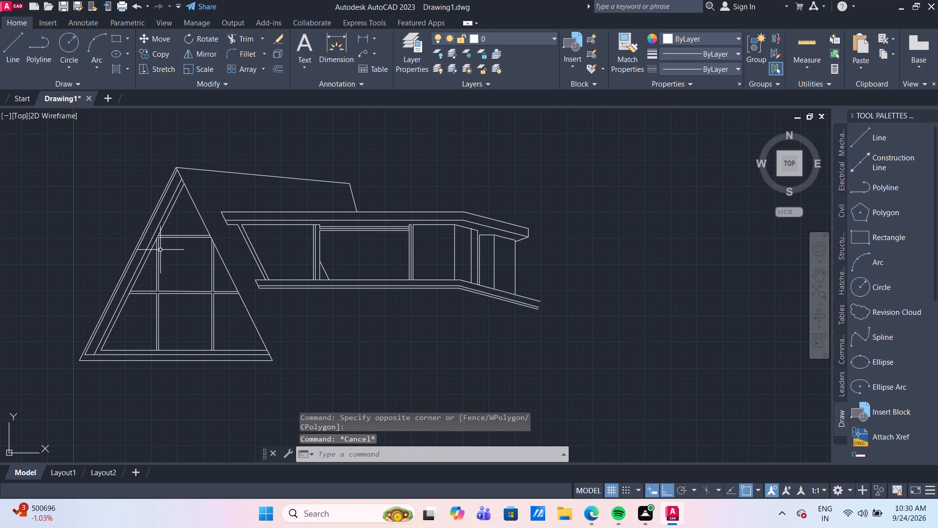
Draw a line from the slanted roof edge's lower end down below the lower group, 150 mm across, and back up past the upper group.
{"action": "left_click", "coordinate": [17, 38]}
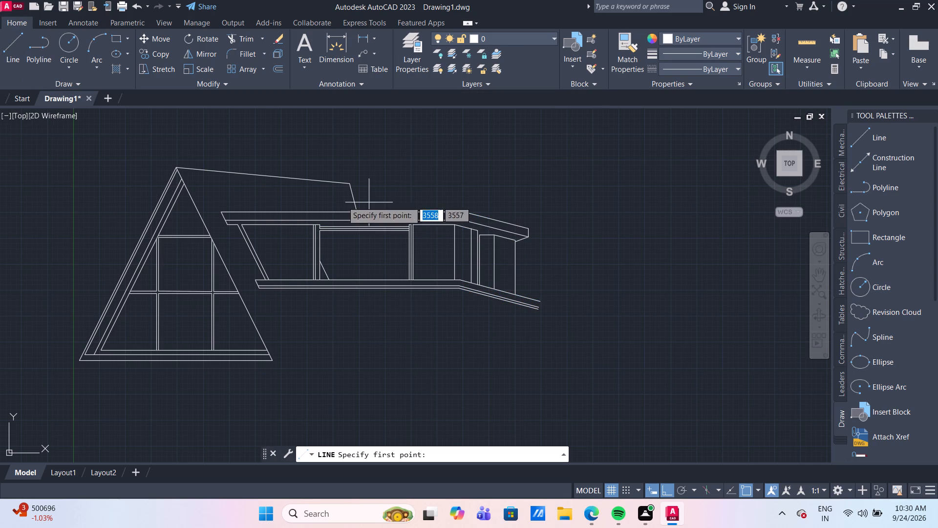
{"action": "left_click", "coordinate": [358, 213]}
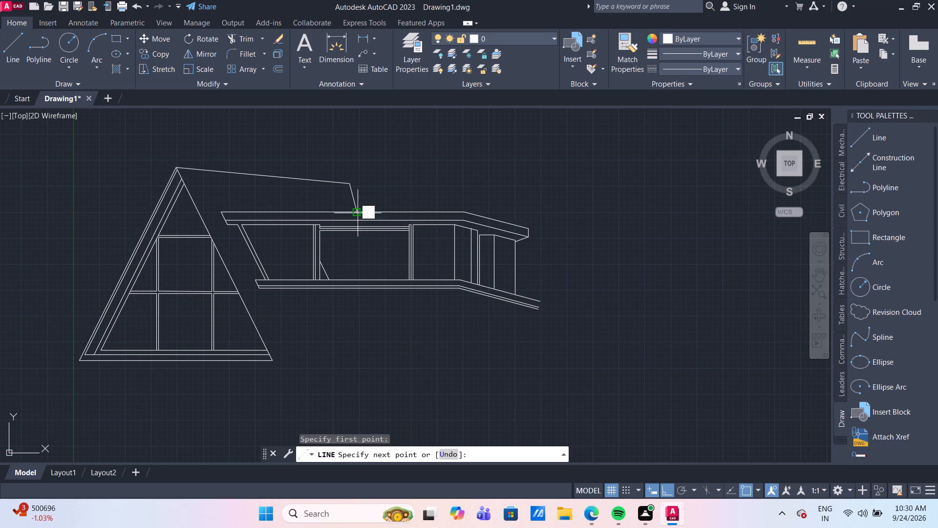
{"action": "left_click", "coordinate": [352, 320]}
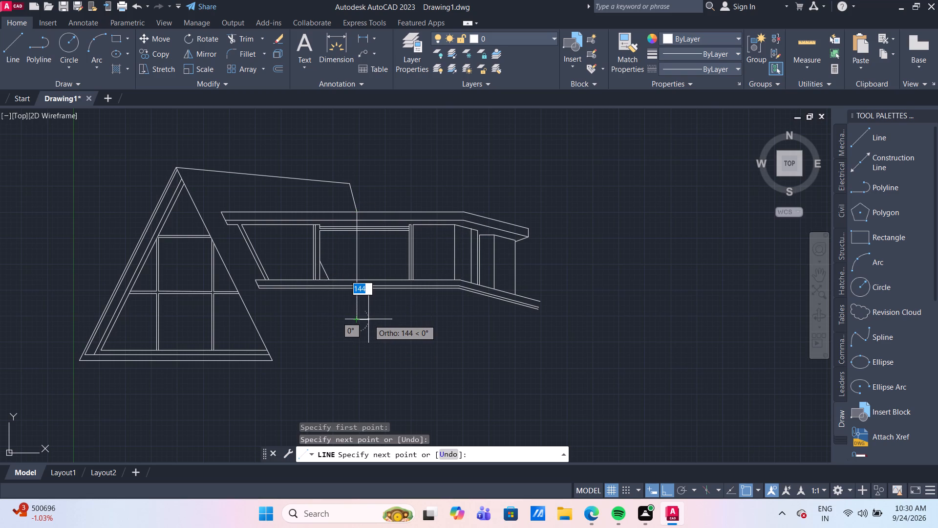
{"action": "type", "text": "100"}
{"action": "key", "text": "Return"}
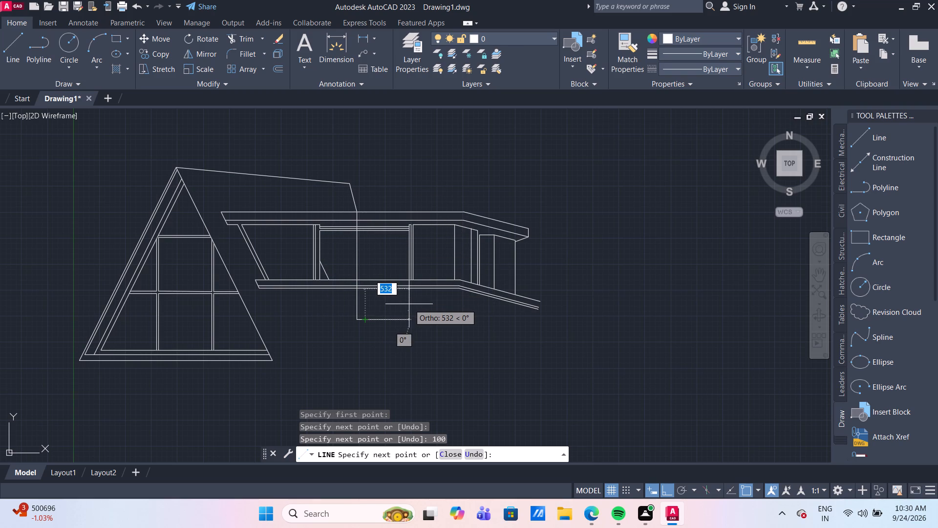
{"action": "key", "text": "ctrl+z"}
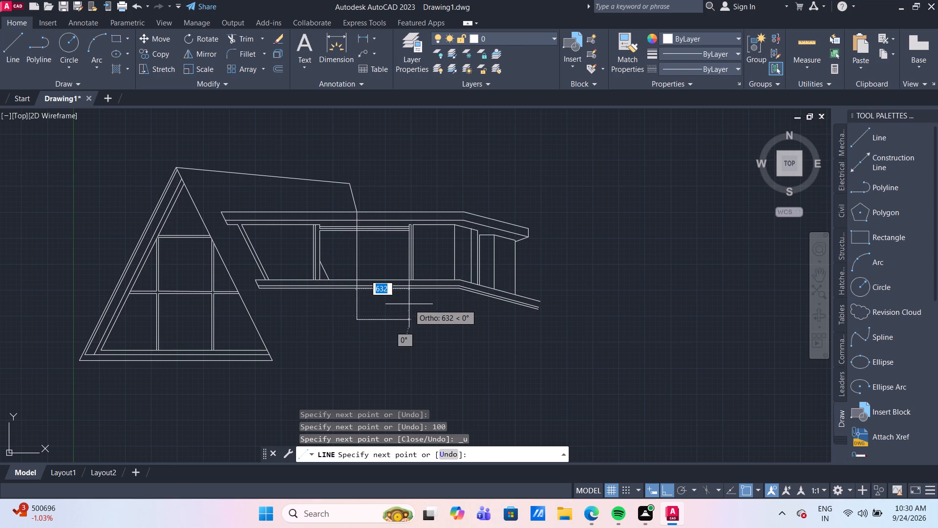
{"action": "type", "text": "150"}
{"action": "key", "text": "Return"}
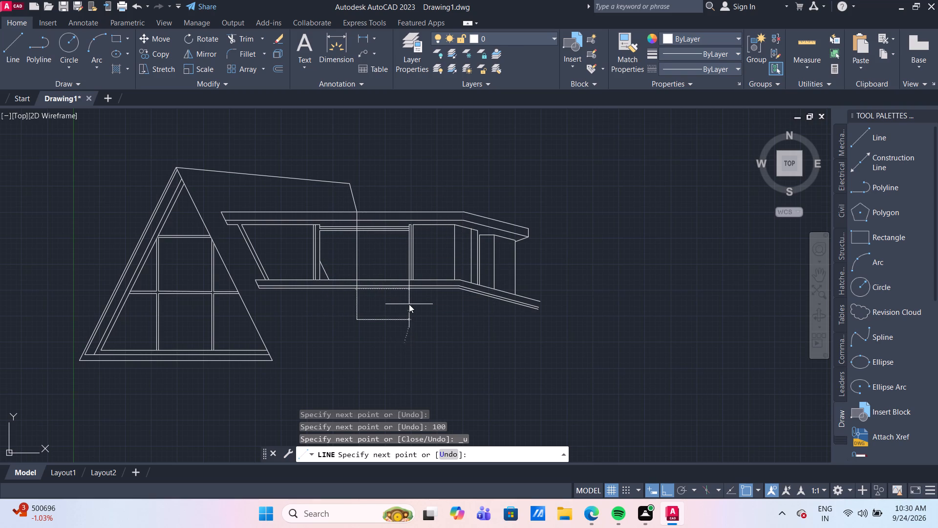
{"action": "left_click", "coordinate": [381, 196]}
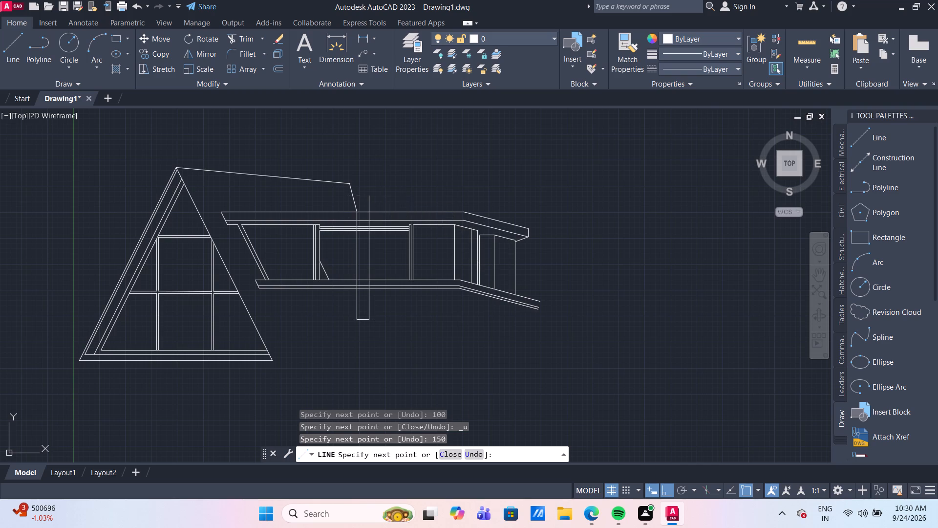
{"action": "key", "text": "Return"}
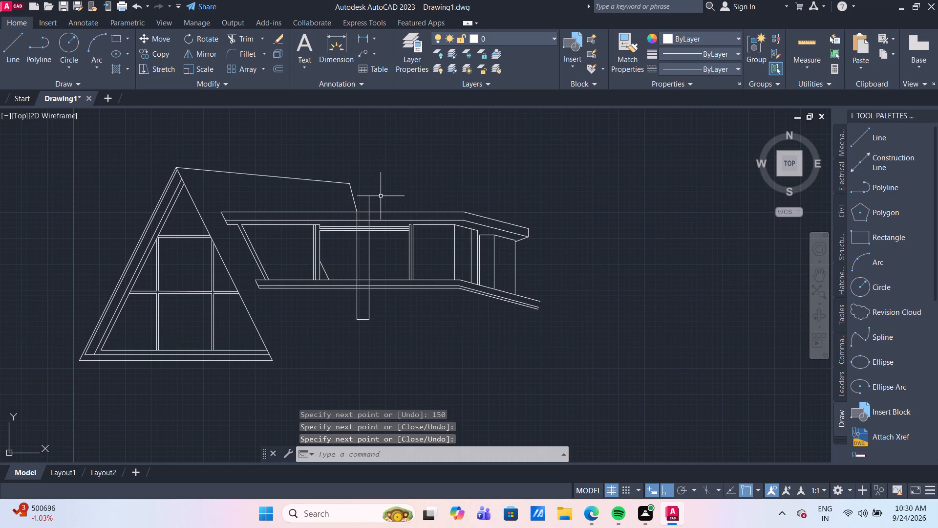
Trim all upper and lower group horizontal lines crossing between the two sides of the new 150 mm wide column.
{"action": "type", "text": "TR"}
{"action": "key", "text": "Return"}
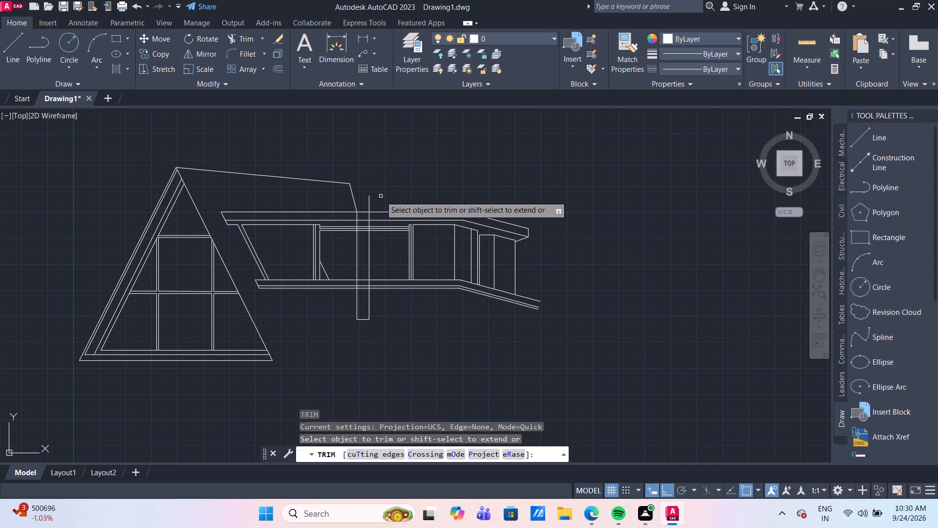
{"action": "scroll", "coordinate": [354, 210], "scroll_direction": "up", "scroll_amount": 1}
{"action": "left_click", "coordinate": [367, 200]}
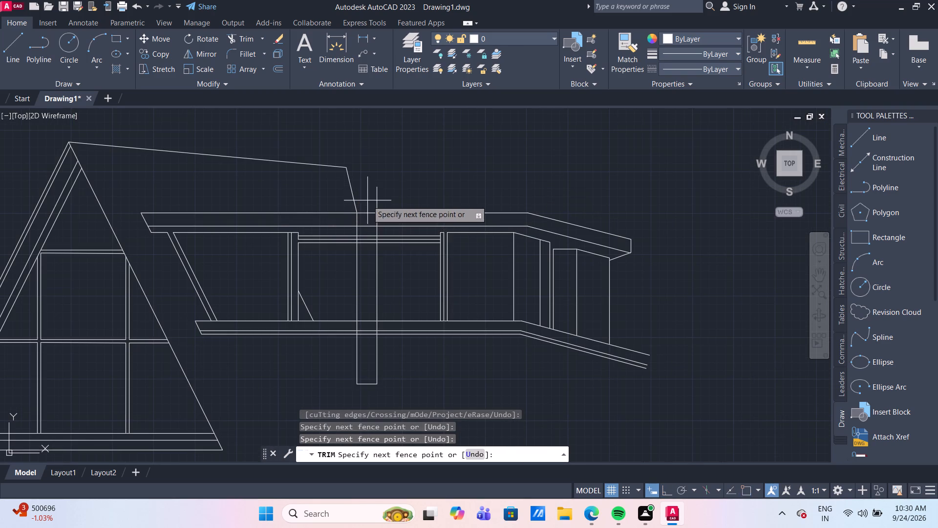
{"action": "left_click", "coordinate": [369, 347]}
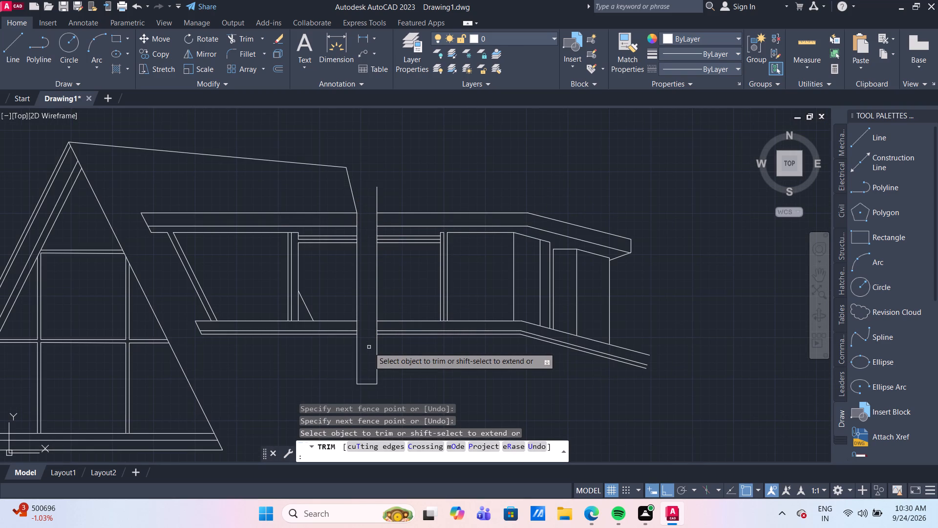
{"action": "key", "text": "grave"}
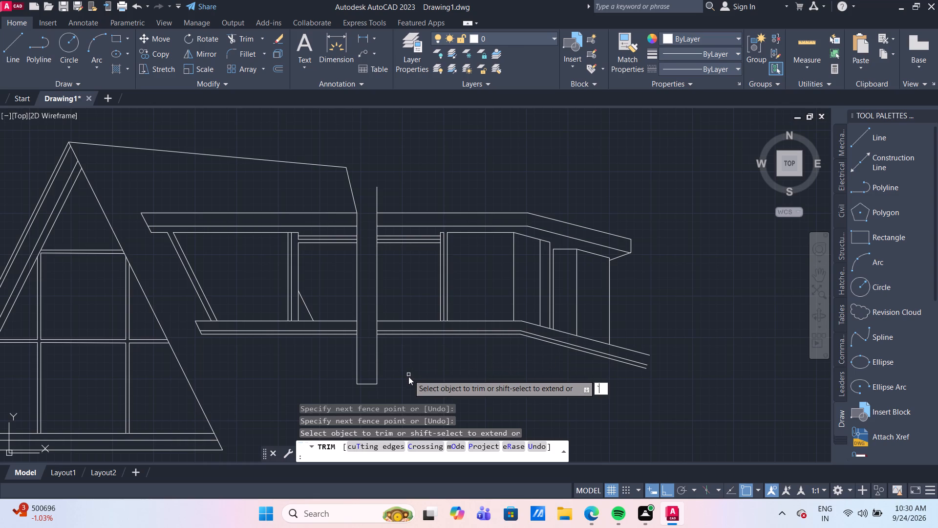
Erase the three lines outlining the 150 mm wide vertical column, leaving the horizontal line groups.
{"action": "key", "text": "Escape"}
{"action": "left_click", "coordinate": [413, 392]}
{"action": "left_click", "coordinate": [326, 363]}
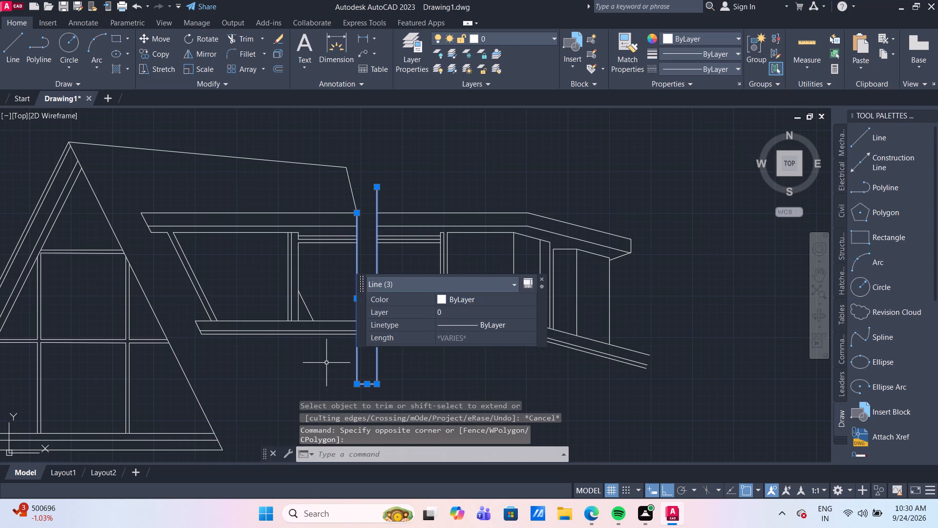
{"action": "key", "text": "Delete"}
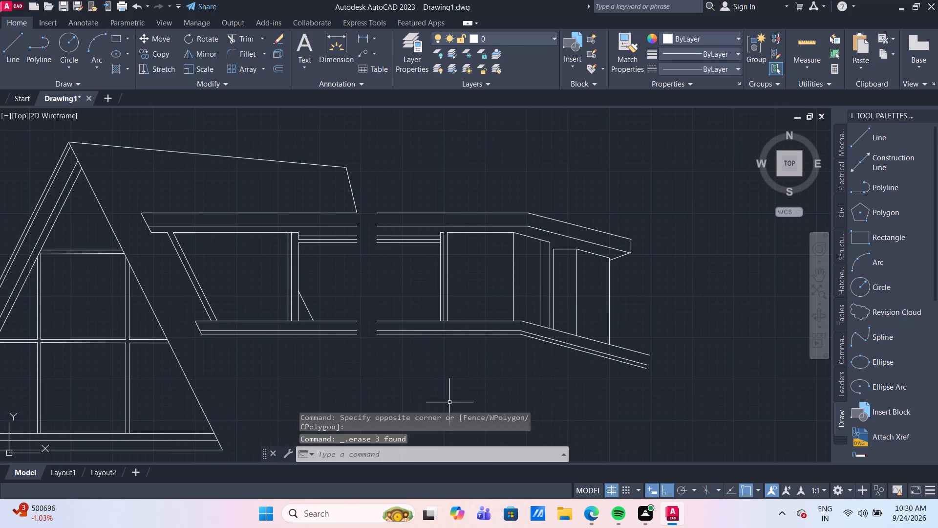
Move all linework beyond the column gap horizontally so its top line meets the slanted roof edge's lower end.
{"action": "scroll", "coordinate": [451, 405], "scroll_direction": "down", "scroll_amount": 1}
{"action": "middle_click_drag", "start_coordinate": [457, 395], "coordinate": [285, 334]}
{"action": "left_click", "coordinate": [448, 344]}
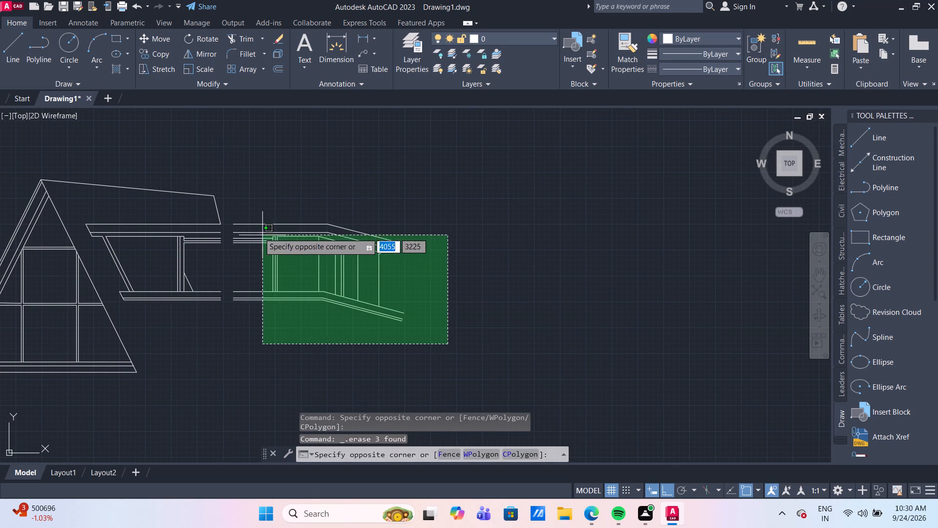
{"action": "left_click", "coordinate": [228, 215]}
{"action": "key", "text": "m"}
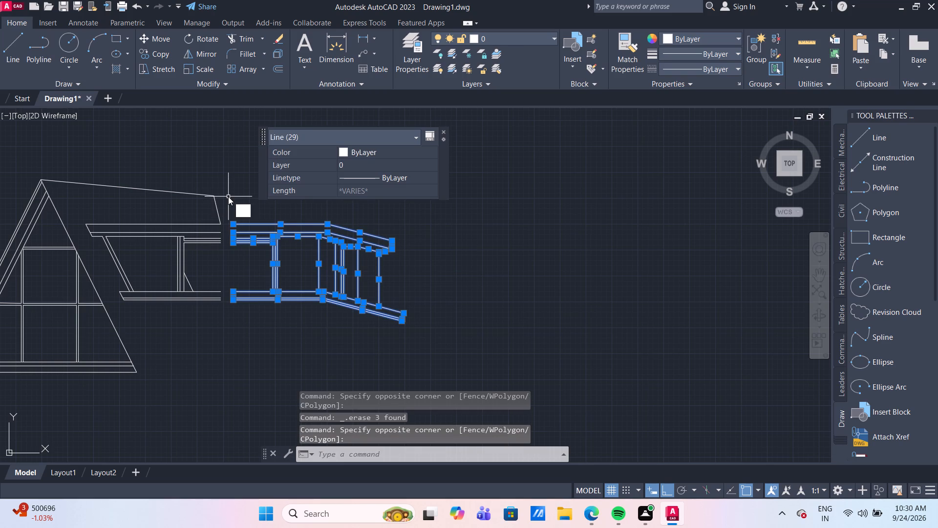
{"action": "key", "text": "Return"}
{"action": "scroll", "coordinate": [228, 197], "scroll_direction": "up", "scroll_amount": 3}
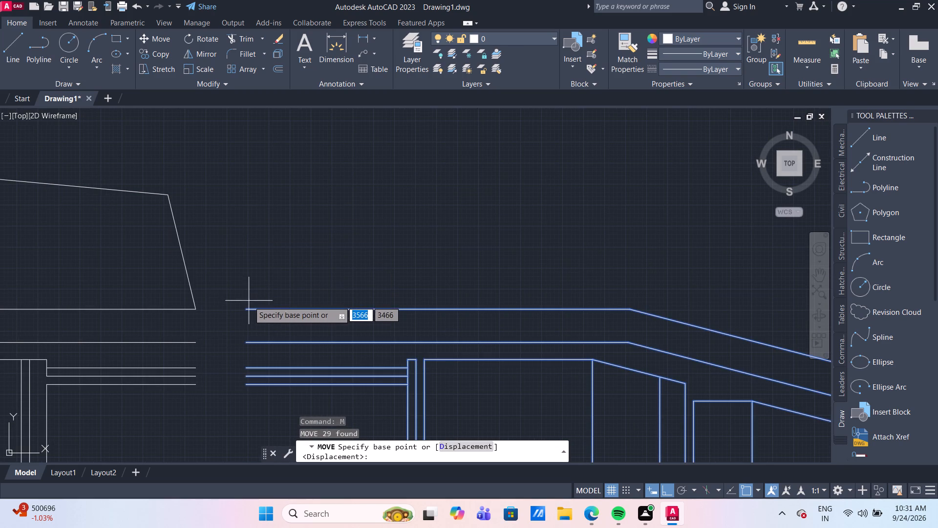
{"action": "left_click", "coordinate": [248, 310]}
{"action": "left_click", "coordinate": [197, 308]}
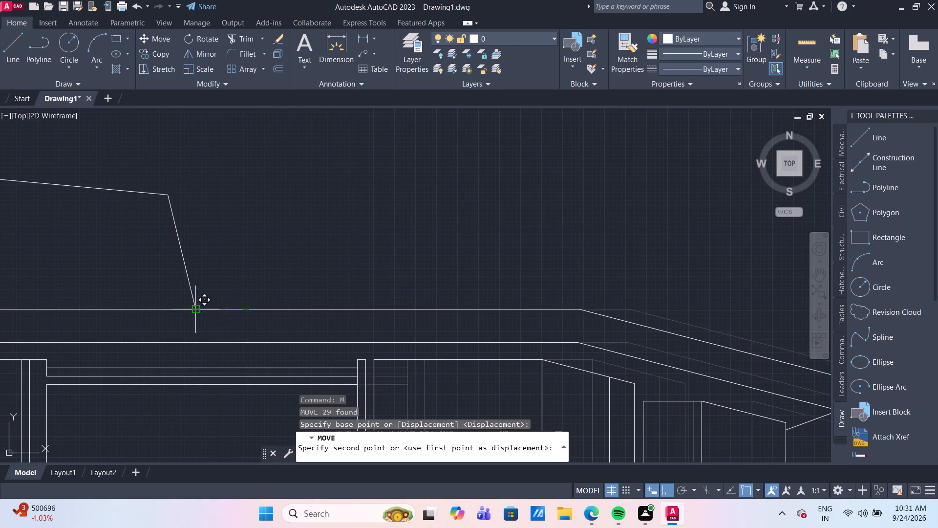
Offset the lowest horizontal line beneath the upper group, between the two sets of verticals, 120 mm downward.
{"action": "scroll", "coordinate": [308, 255], "scroll_direction": "down", "scroll_amount": 5}
{"action": "scroll", "coordinate": [302, 307], "scroll_direction": "up", "scroll_amount": 3}
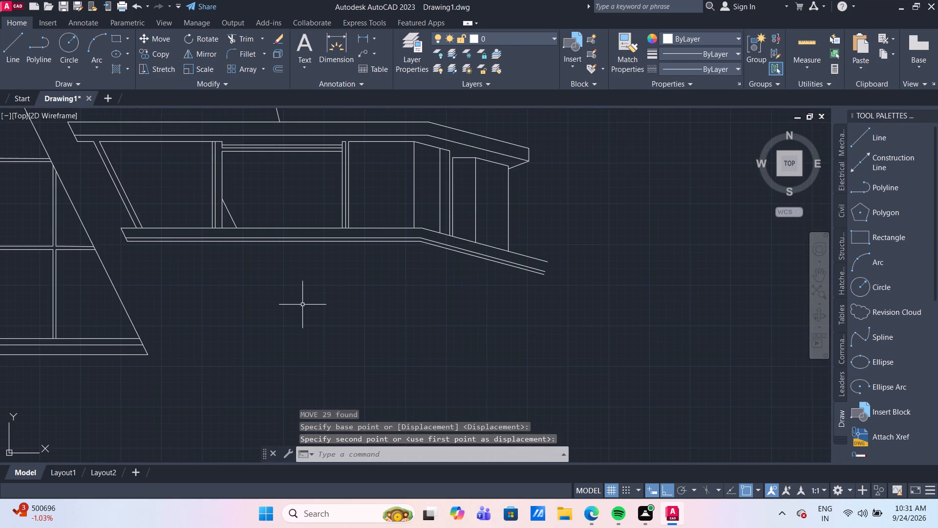
{"action": "middle_click_drag", "start_coordinate": [325, 303], "coordinate": [388, 339]}
{"action": "scroll", "coordinate": [392, 343], "scroll_direction": "down", "scroll_amount": 3}
{"action": "scroll", "coordinate": [377, 329], "scroll_direction": "up", "scroll_amount": 2}
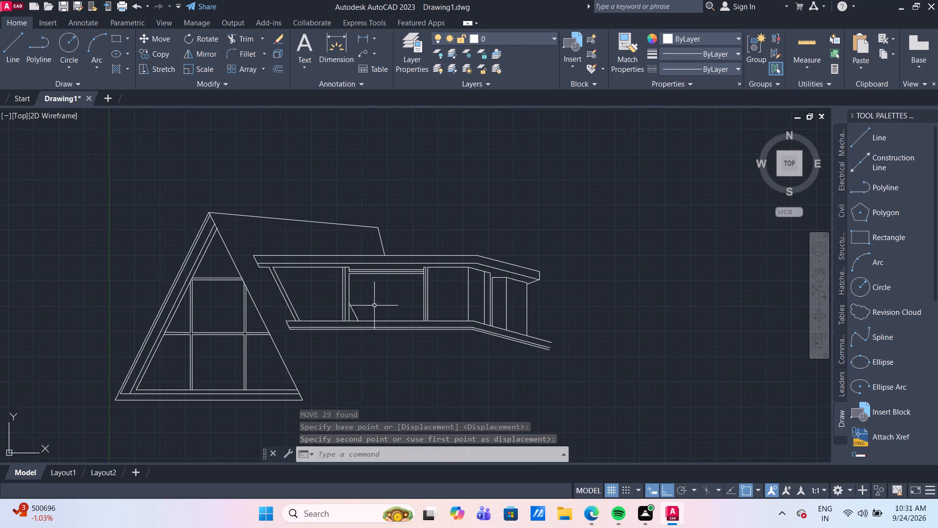
{"action": "scroll", "coordinate": [374, 303], "scroll_direction": "up", "scroll_amount": 1}
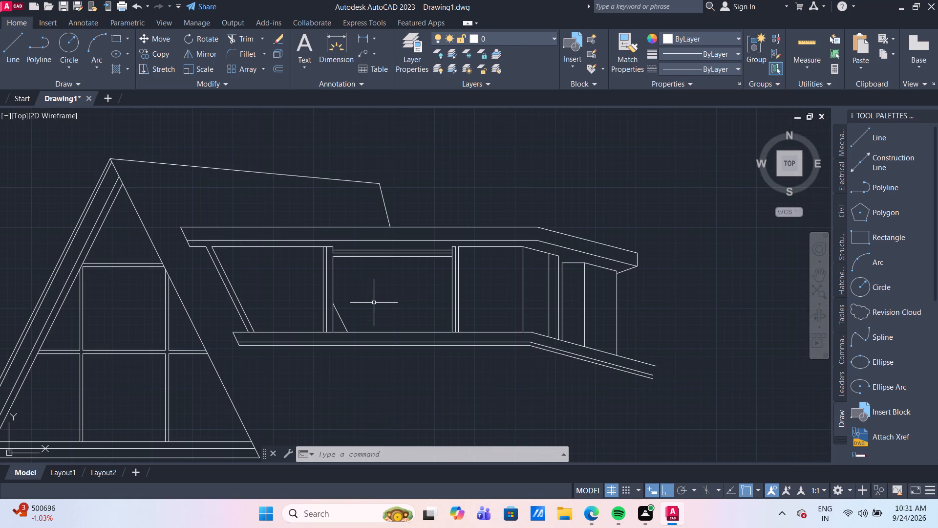
{"action": "scroll", "coordinate": [374, 303], "scroll_direction": "up", "scroll_amount": 2}
{"action": "middle_click_drag", "start_coordinate": [374, 302], "coordinate": [351, 299]}
{"action": "scroll", "coordinate": [352, 299], "scroll_direction": "down", "scroll_amount": 1}
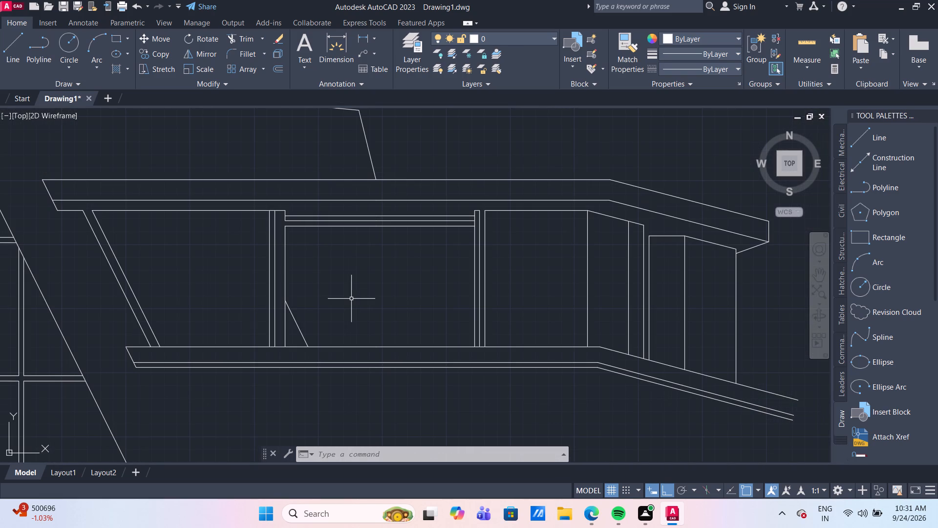
{"action": "key", "text": "o"}
{"action": "key", "text": "Return"}
{"action": "key", "text": "Return"}
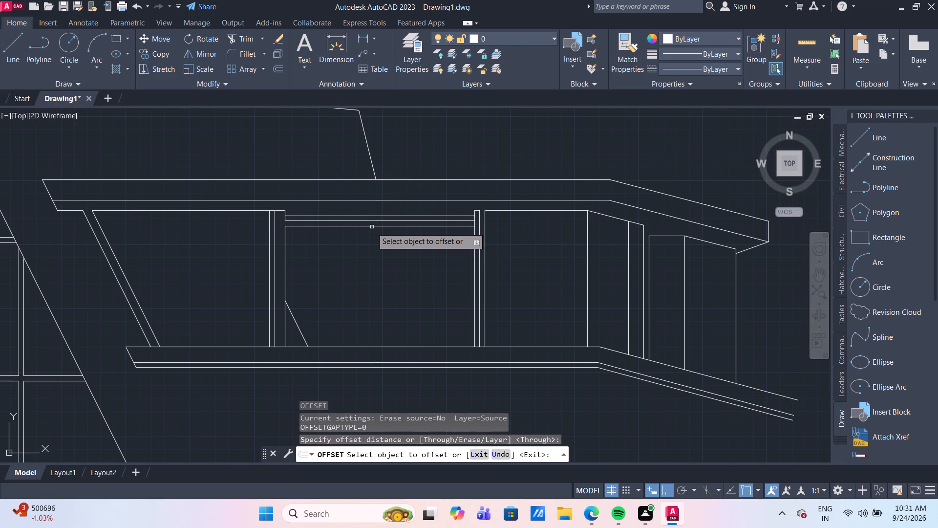
{"action": "left_click", "coordinate": [370, 226]}
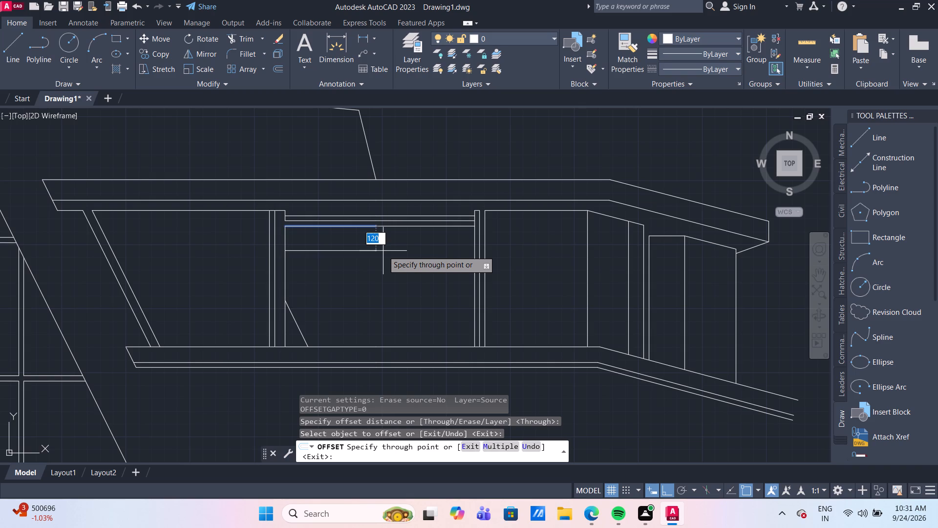
{"action": "type", "text": "120"}
{"action": "key", "text": "Return"}
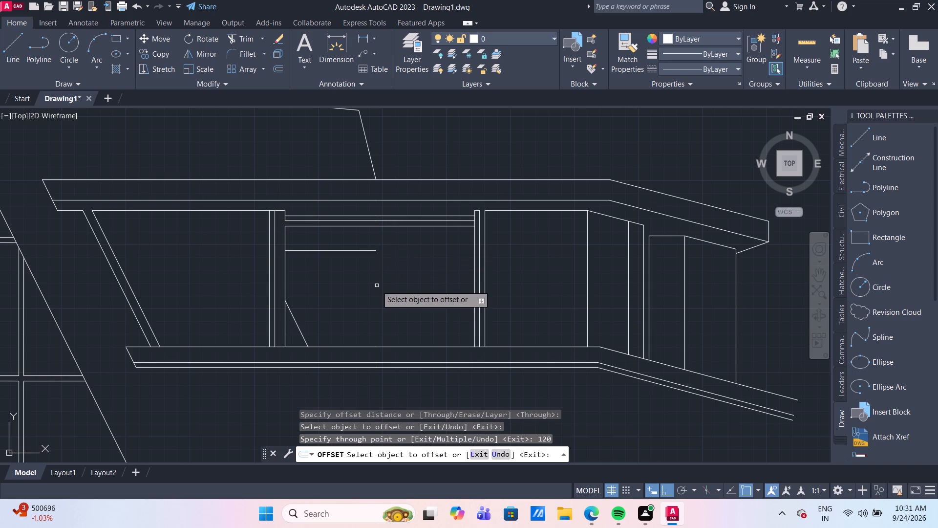
Offset the inner vertical of the second set 350 mm into the opening toward the first set of verticals.
{"action": "left_click", "coordinate": [476, 292]}
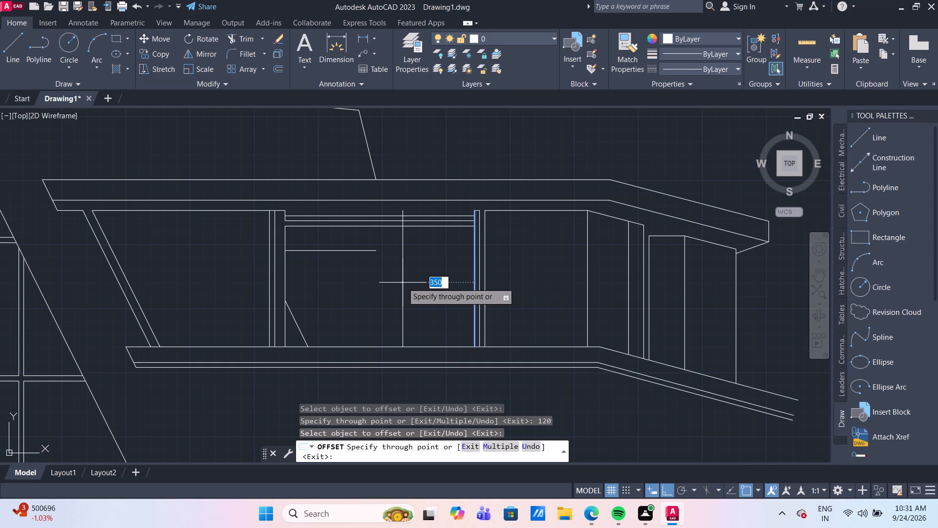
{"action": "key", "text": "3"}
{"action": "type", "text": "50"}
{"action": "key", "text": "Return"}
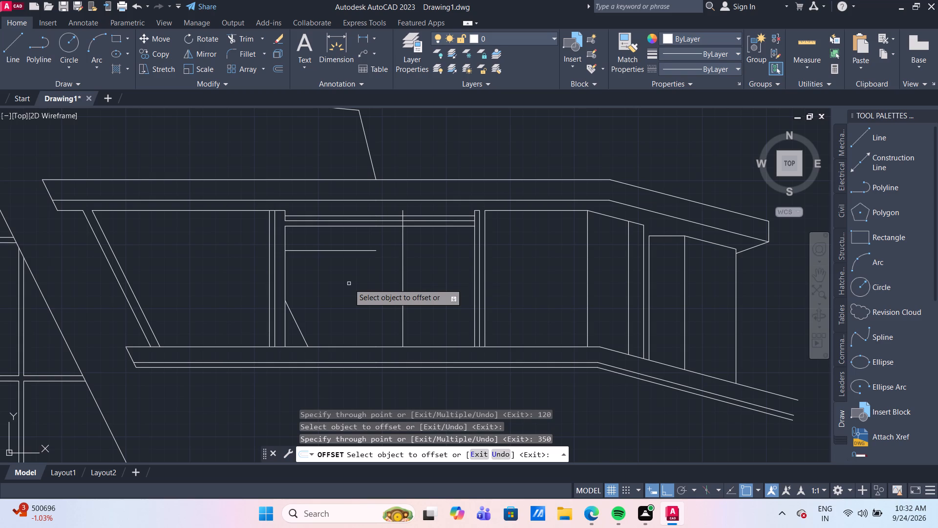
{"action": "key", "text": "Escape"}
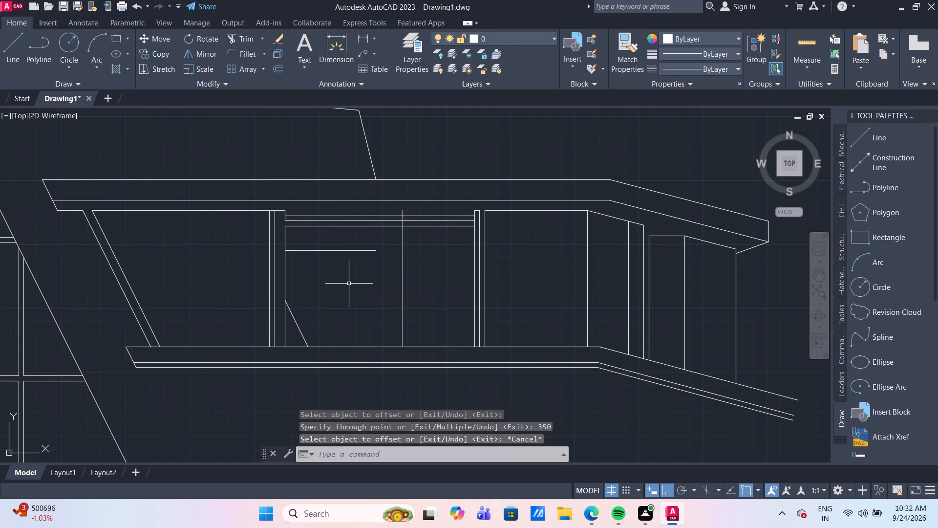
Draw a column outline from the slanted roof edge's lower end down below the lower group, 120 mm across, and up to the upper group's top line.
{"action": "scroll", "coordinate": [349, 284], "scroll_direction": "down", "scroll_amount": 1}
{"action": "middle_click_drag", "start_coordinate": [473, 277], "coordinate": [472, 272]}
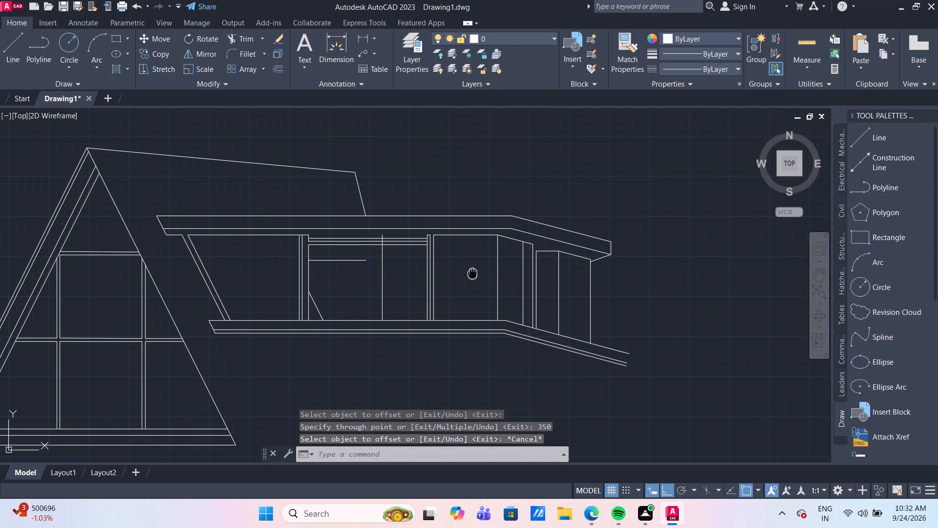
{"action": "middle_click_drag", "start_coordinate": [472, 272], "coordinate": [464, 259]}
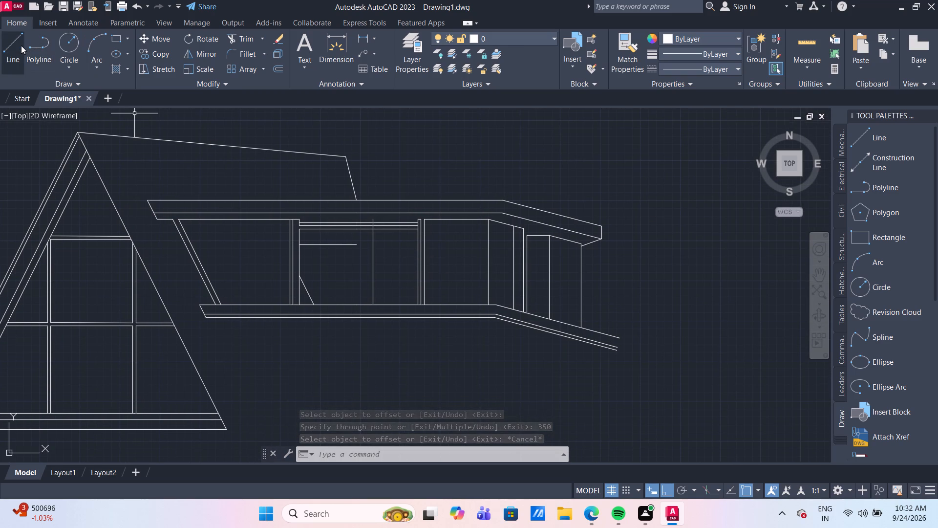
{"action": "left_click", "coordinate": [21, 45]}
{"action": "scroll", "coordinate": [419, 236], "scroll_direction": "up", "scroll_amount": 1}
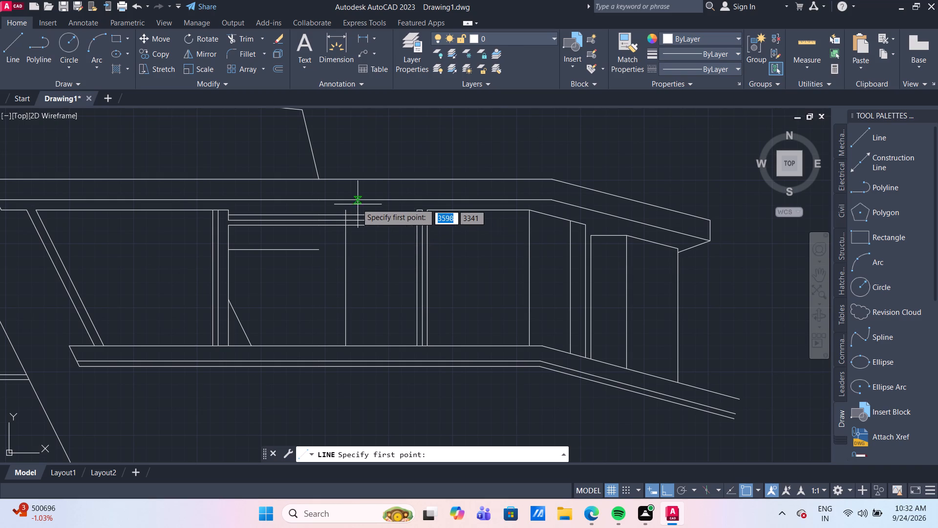
{"action": "left_click", "coordinate": [321, 182]}
{"action": "left_click", "coordinate": [318, 389]}
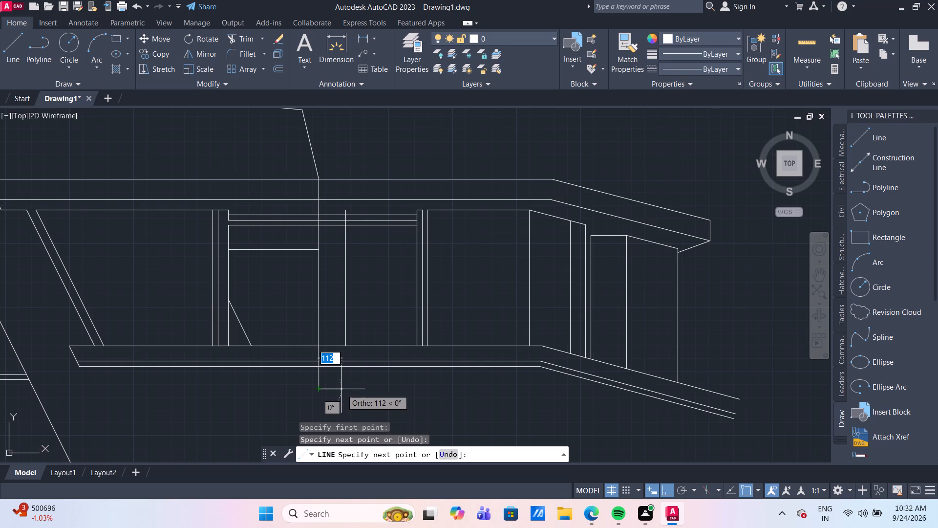
{"action": "type", "text": "120"}
{"action": "key", "text": "Return"}
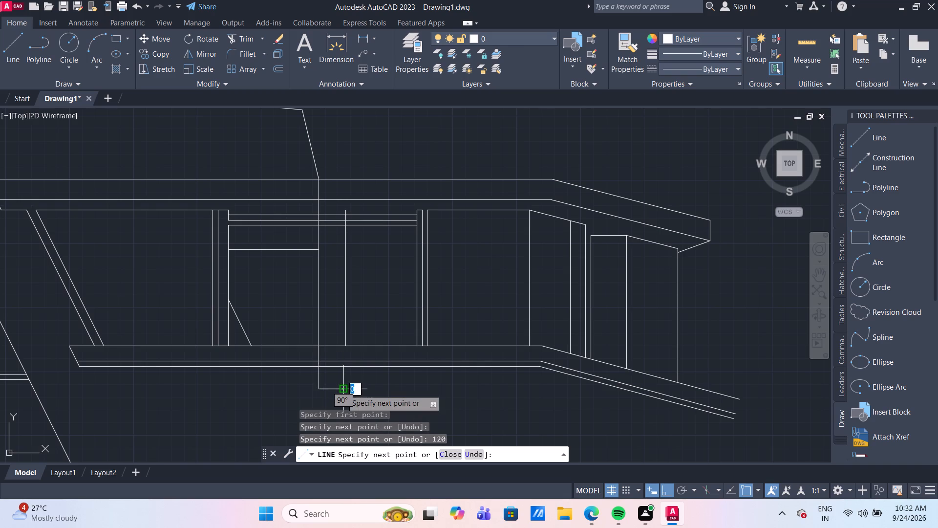
{"action": "left_click", "coordinate": [344, 179]}
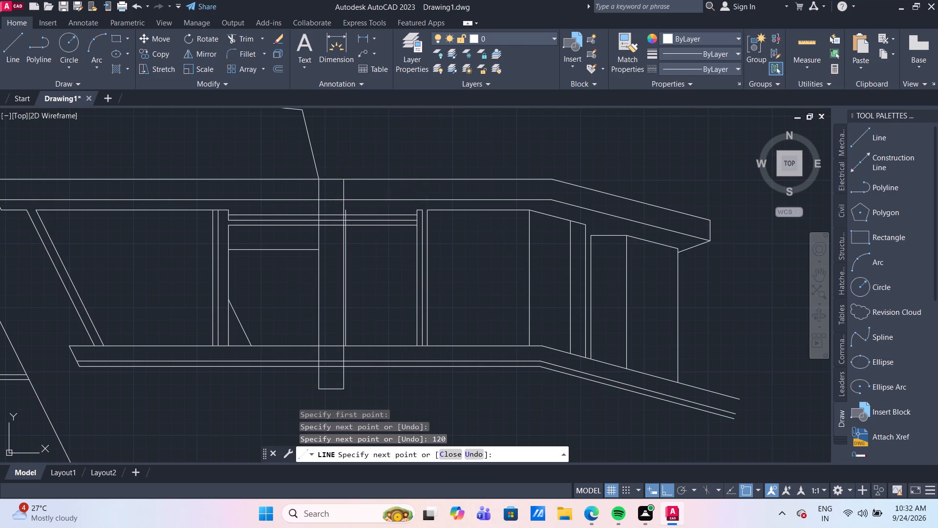
{"action": "key", "text": "Return"}
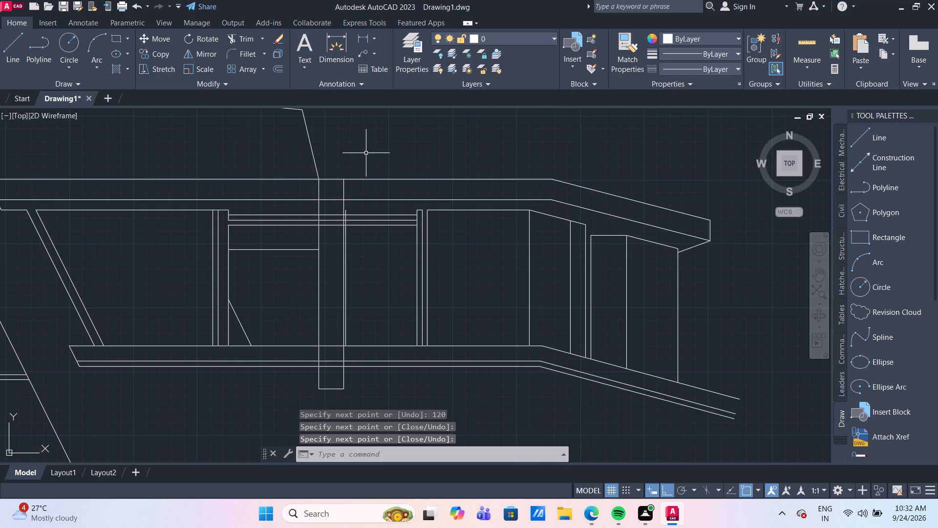
Trim the upper and lower group horizontal lines crossing between the two sides of the 120 mm wide column.
{"action": "type", "text": "TR"}
{"action": "key", "text": "Return"}
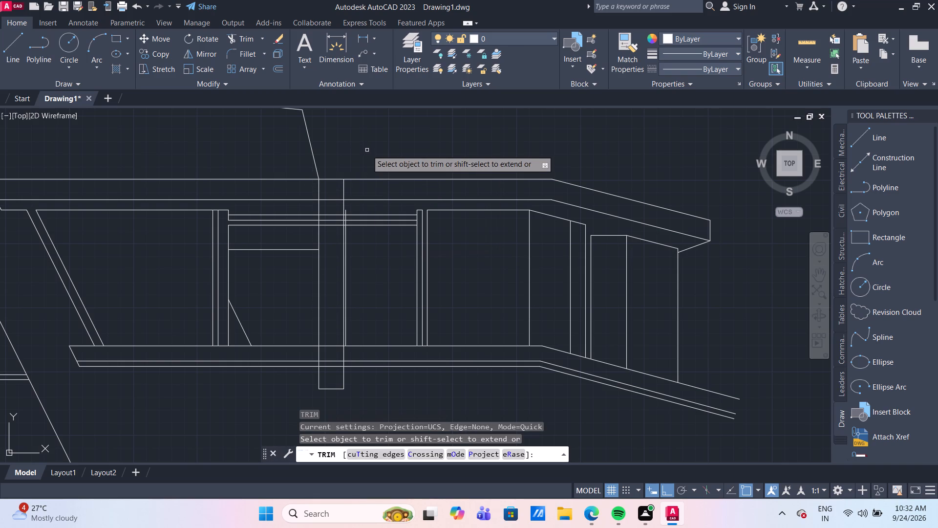
{"action": "left_click", "coordinate": [326, 172]}
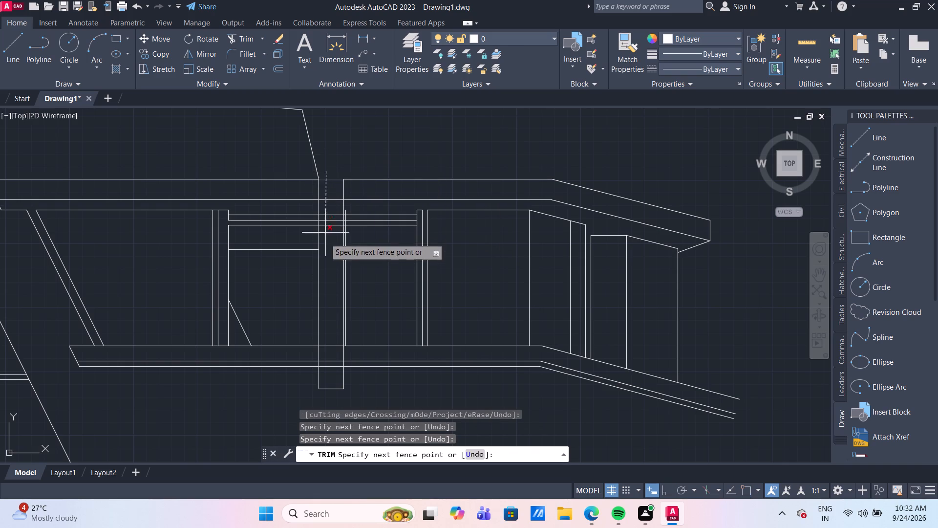
{"action": "left_click", "coordinate": [328, 380]}
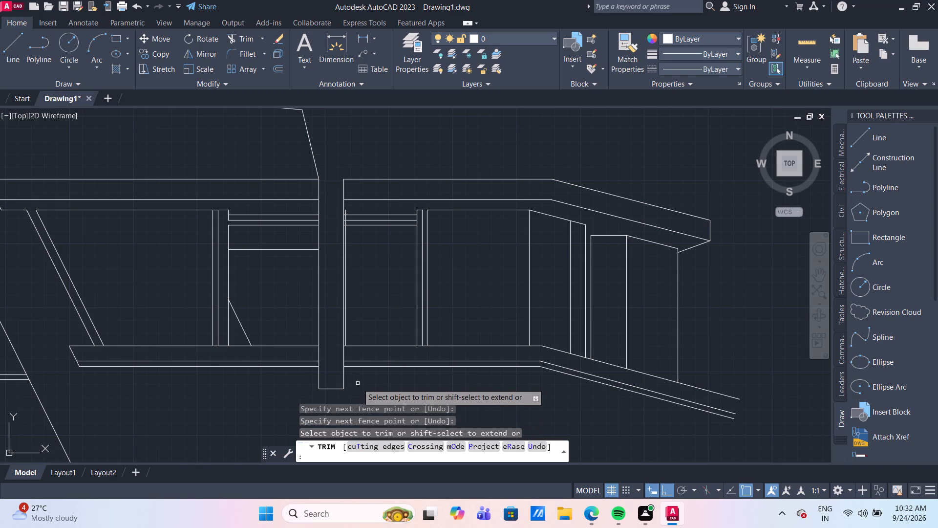
{"action": "key", "text": "Escape"}
Move the column outline about 642 mm horizontally away from the triangular frame, into the bay beyond the second set of verticals.
{"action": "middle_click_drag", "start_coordinate": [423, 379], "coordinate": [414, 316]}
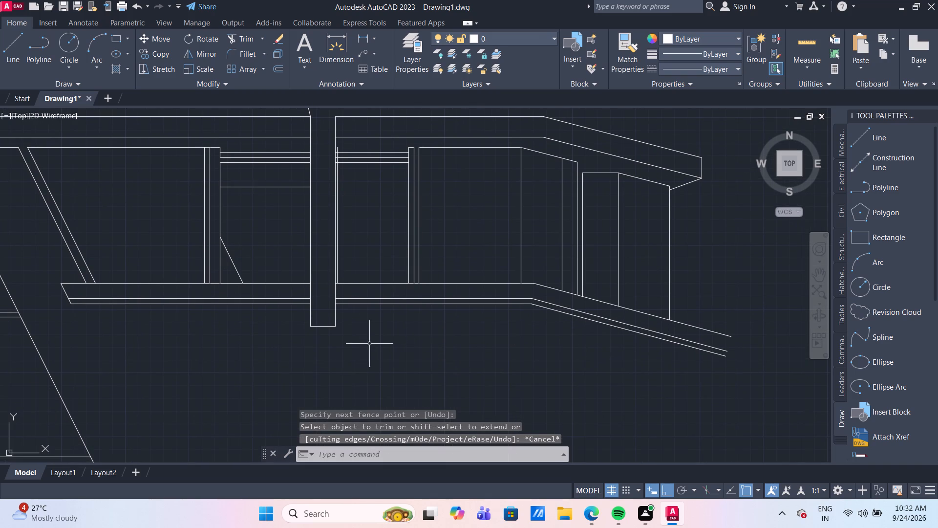
{"action": "left_click", "coordinate": [343, 343]}
{"action": "left_click", "coordinate": [302, 319]}
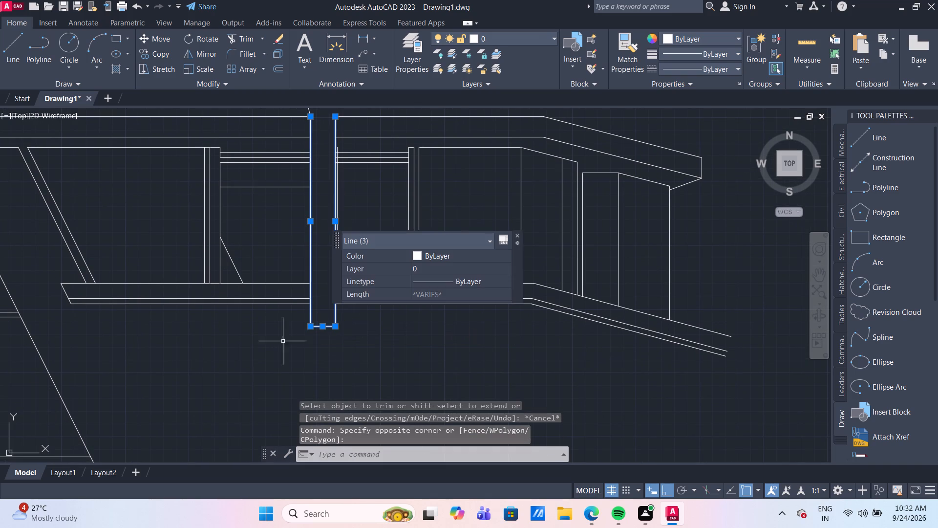
{"action": "key", "text": "m"}
{"action": "key", "text": "Return"}
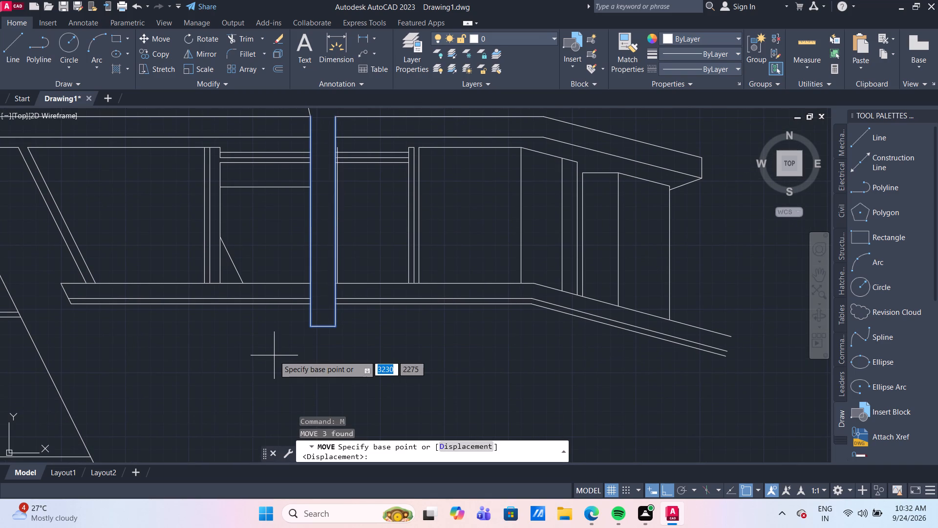
{"action": "left_click", "coordinate": [335, 329]}
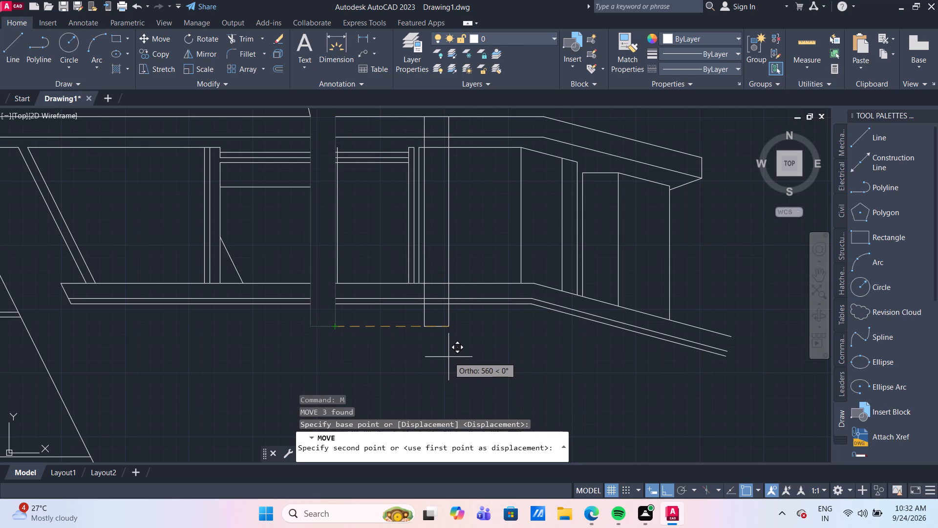
{"action": "middle_click_drag", "start_coordinate": [448, 357], "coordinate": [426, 381]}
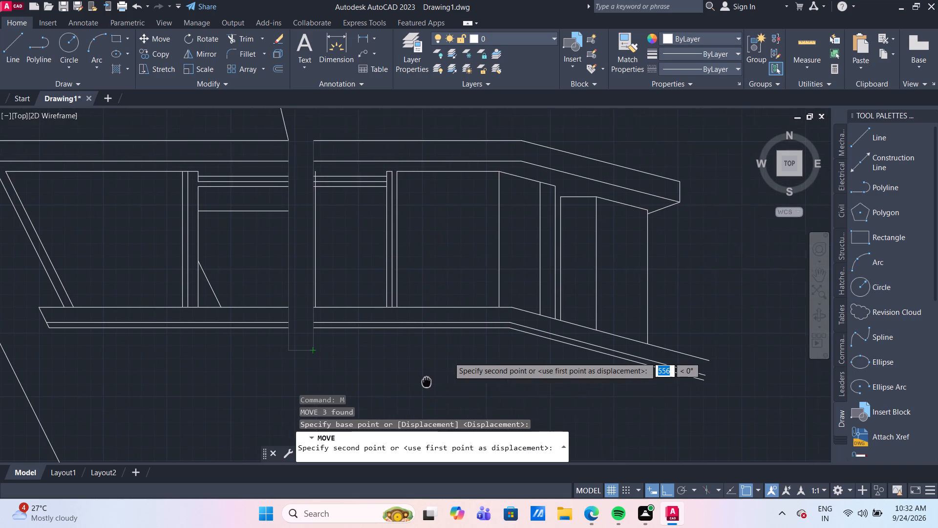
{"action": "middle_click_drag", "start_coordinate": [426, 381], "coordinate": [395, 376]}
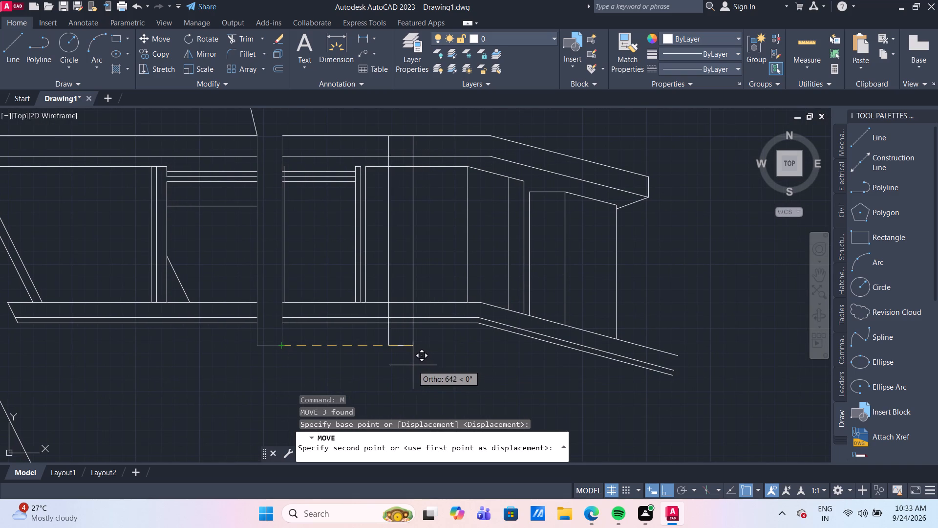
{"action": "left_click", "coordinate": [413, 371]}
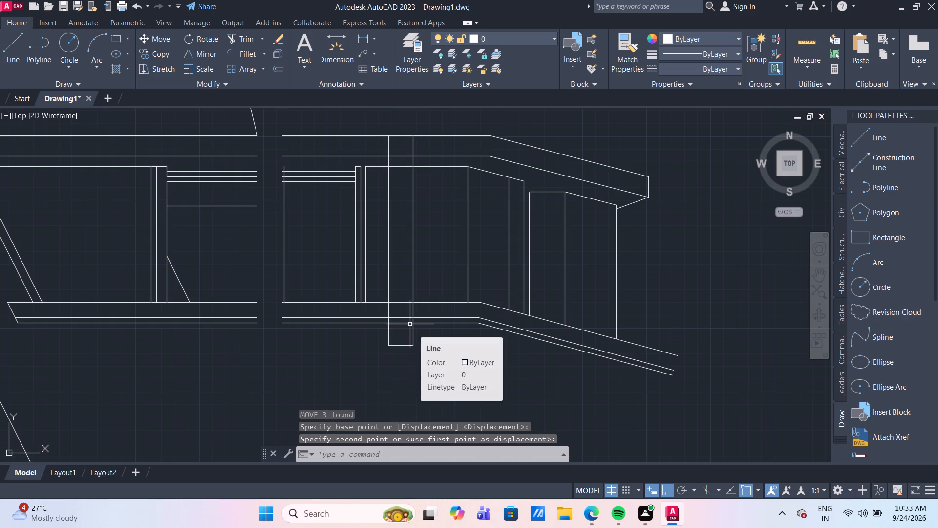
Trim the upper and lower group horizontal lines crossing between the two sides of the relocated column outline.
{"action": "key", "text": "Escape"}
{"action": "type", "text": "TR"}
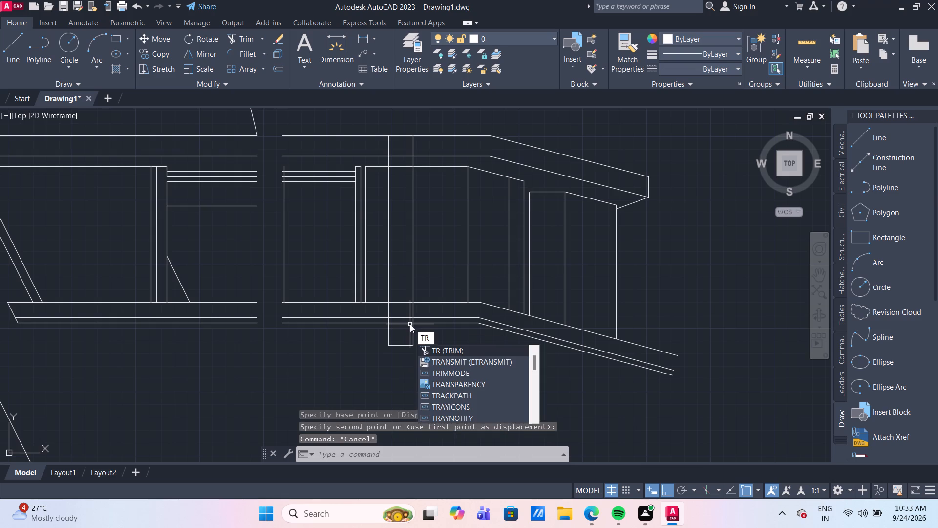
{"action": "key", "text": "Return"}
{"action": "left_click", "coordinate": [400, 125]}
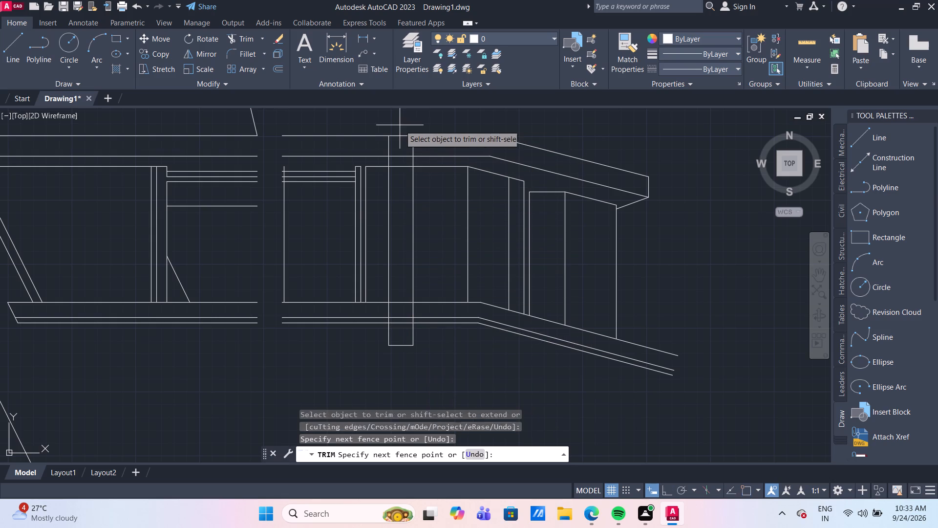
{"action": "left_click", "coordinate": [402, 328]}
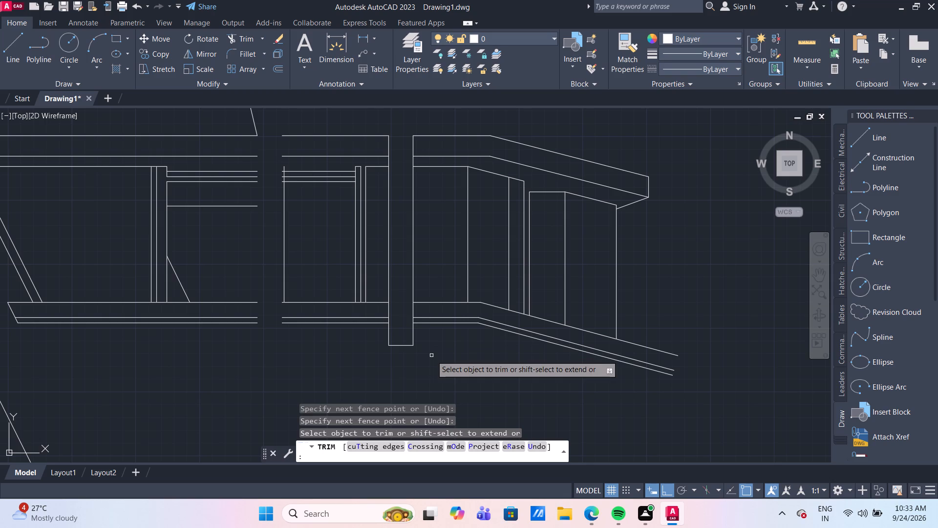
{"action": "key", "text": "Escape"}
Delete the three lines of the column outline.
{"action": "left_click", "coordinate": [431, 355]}
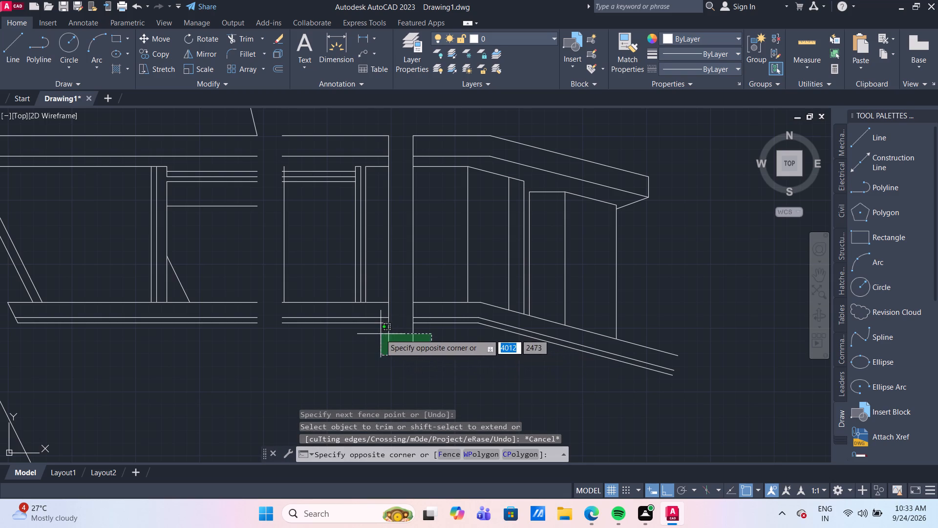
{"action": "left_click", "coordinate": [379, 334]}
{"action": "key", "text": "Delete"}
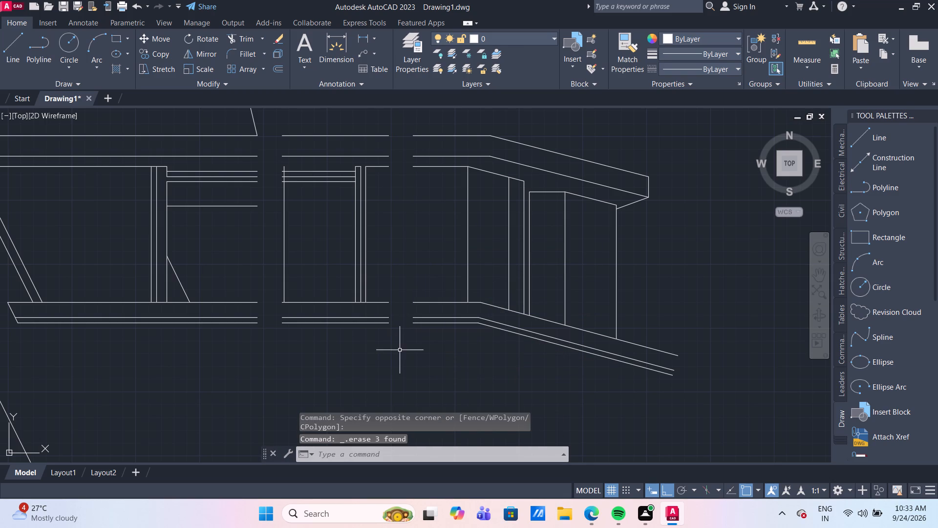
Move the middle section between the two gaps 120 mm toward the triangular frame, joining the upper group's top line at the slanted roof edge.
{"action": "left_click", "coordinate": [400, 350]}
{"action": "left_click", "coordinate": [276, 123]}
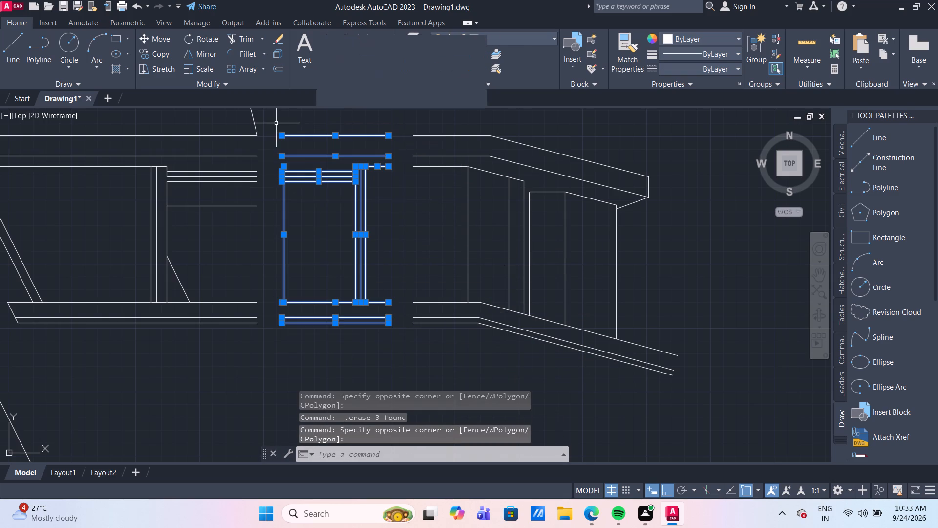
{"action": "key", "text": "m"}
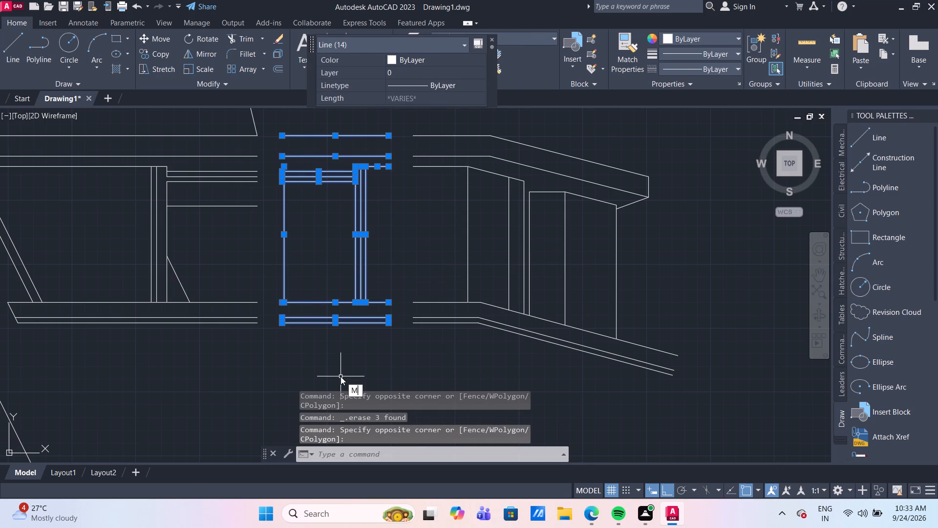
{"action": "key", "text": "Return"}
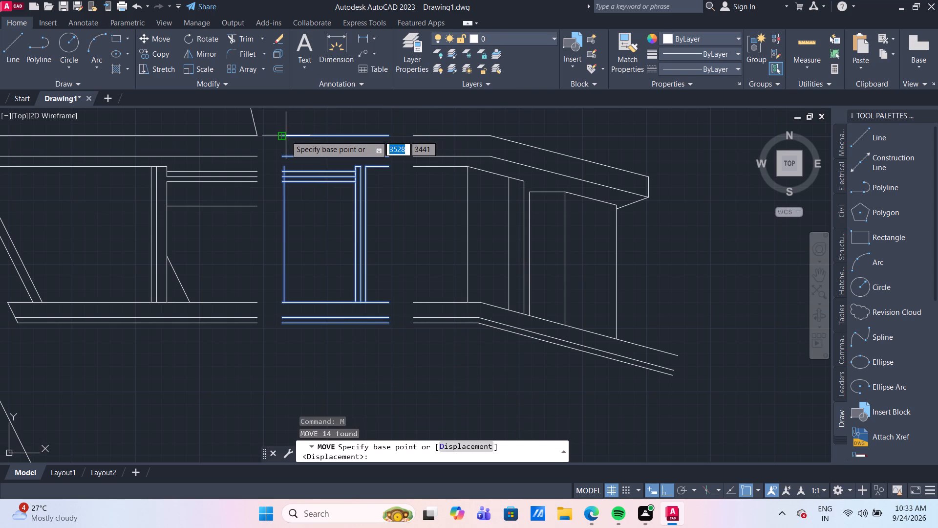
{"action": "left_click", "coordinate": [281, 136]}
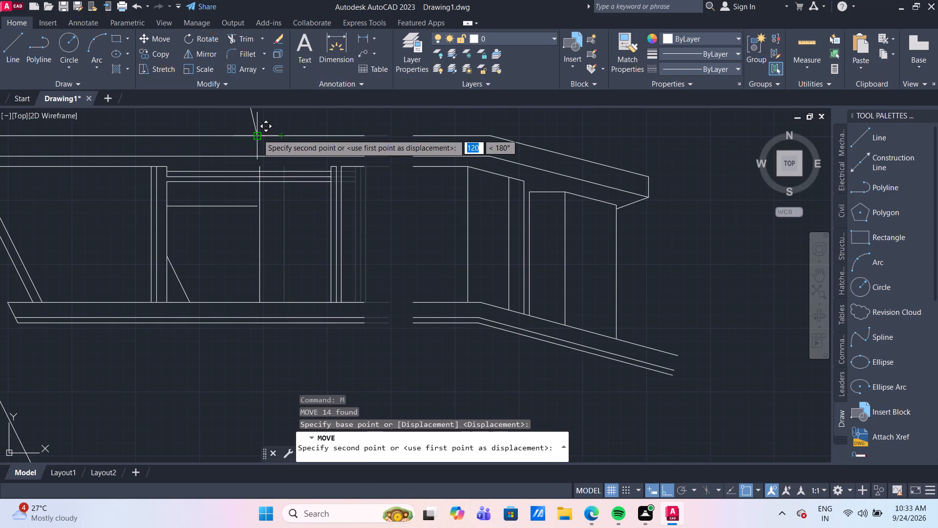
{"action": "left_click", "coordinate": [257, 134]}
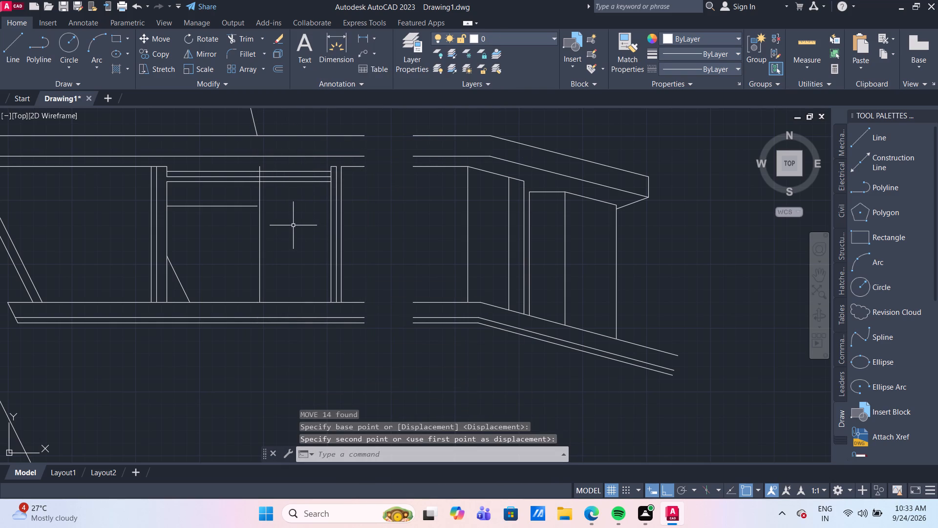
Move the end section with the sloping lines toward the triangular frame to close the remaining gap in the line groups.
{"action": "scroll", "coordinate": [277, 220], "scroll_direction": "up", "scroll_amount": 2}
{"action": "scroll", "coordinate": [277, 220], "scroll_direction": "down", "scroll_amount": 3}
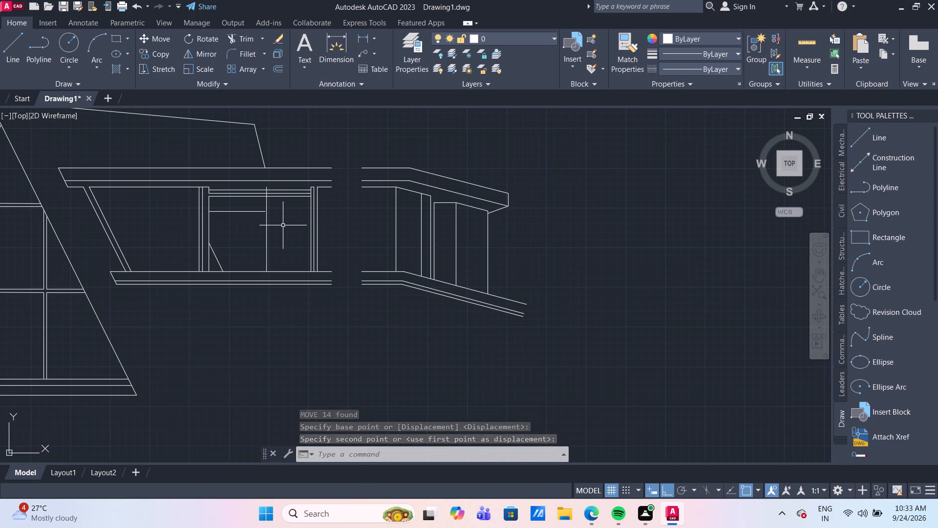
{"action": "left_click", "coordinate": [578, 368]}
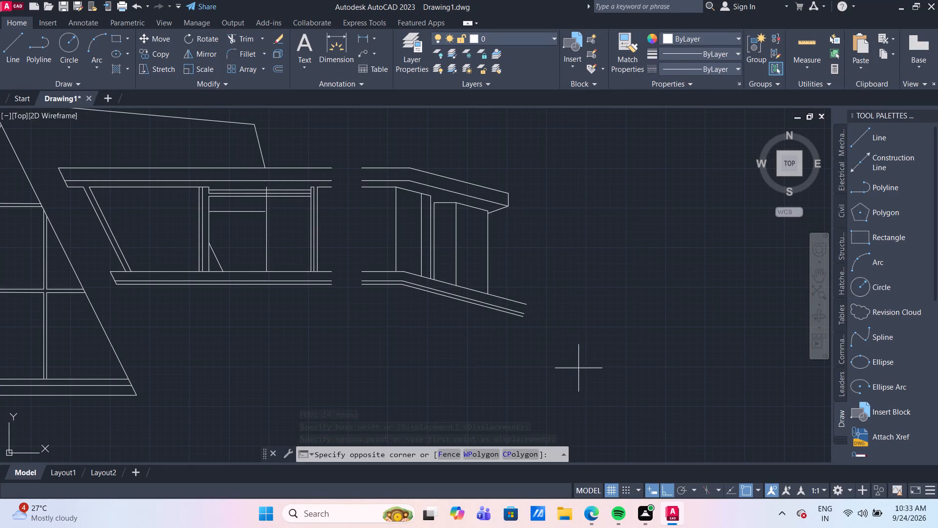
{"action": "left_click", "coordinate": [357, 148]}
{"action": "key", "text": "m"}
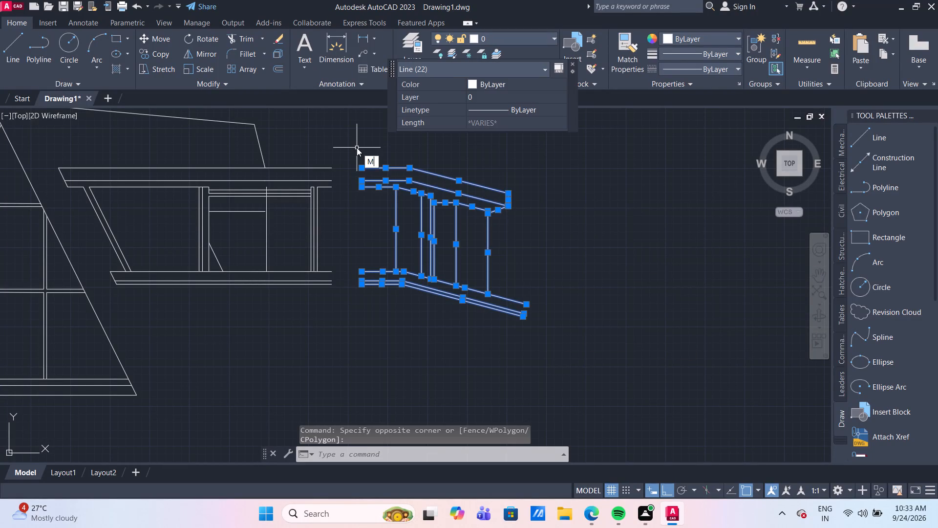
{"action": "key", "text": "Return"}
{"action": "left_click", "coordinate": [358, 167]}
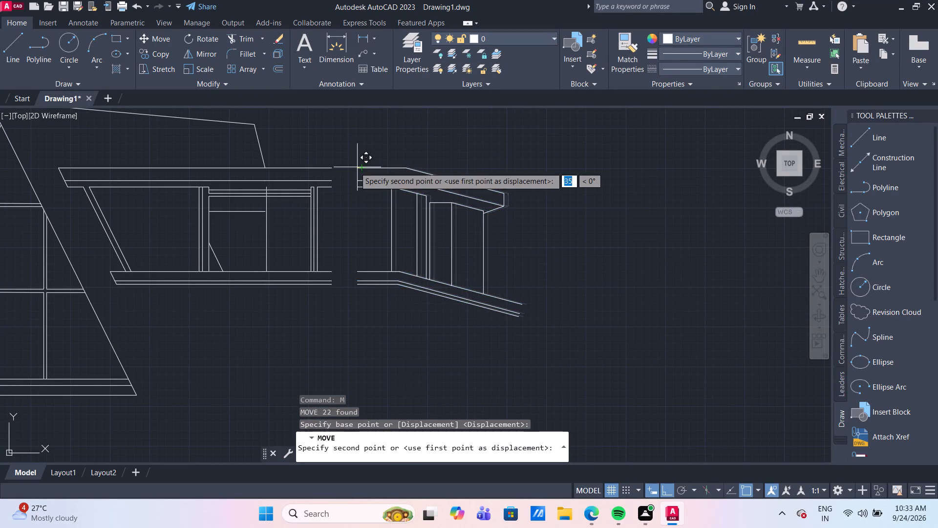
{"action": "left_click", "coordinate": [332, 167]}
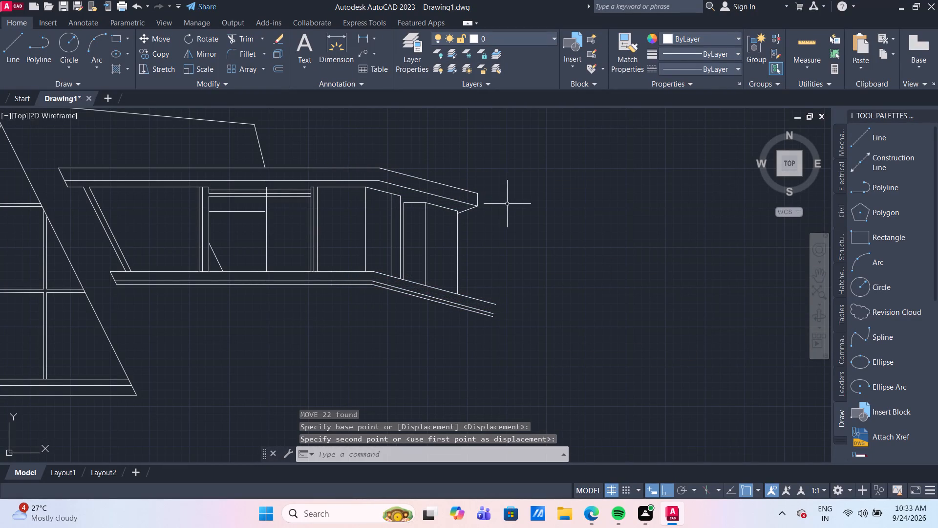
Delete the short horizontal line across the opening between the first set of verticals and the single inner vertical.
{"action": "scroll", "coordinate": [508, 205], "scroll_direction": "down", "scroll_amount": 1}
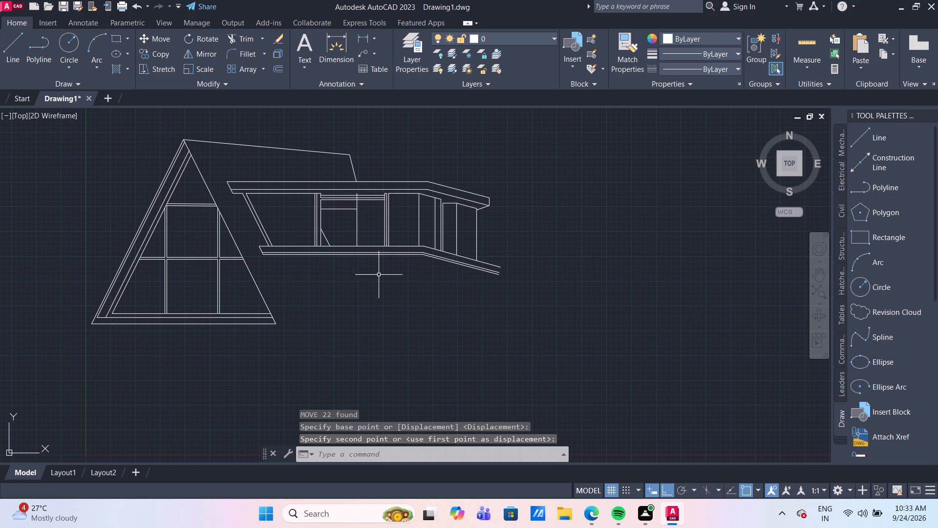
{"action": "middle_click_drag", "start_coordinate": [385, 277], "coordinate": [417, 283]}
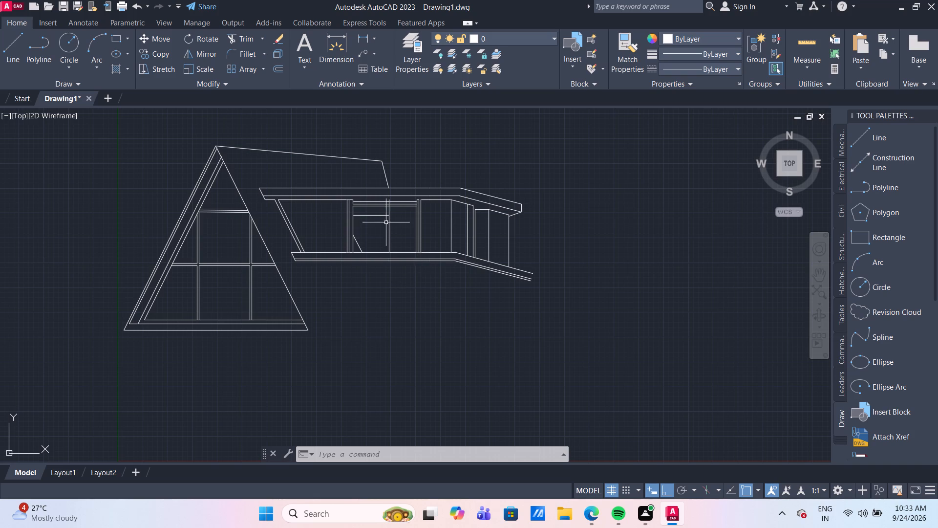
{"action": "scroll", "coordinate": [383, 217], "scroll_direction": "up", "scroll_amount": 3}
{"action": "middle_click_drag", "start_coordinate": [419, 199], "coordinate": [469, 210]}
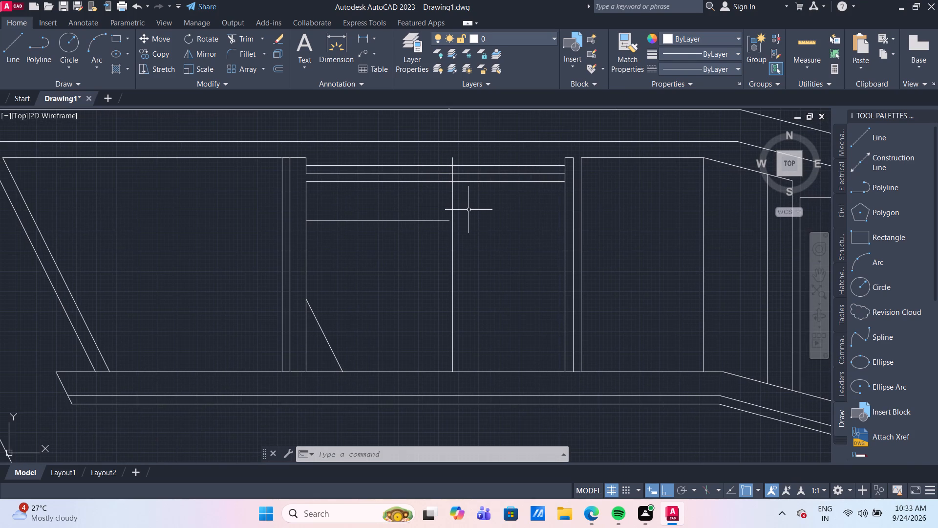
{"action": "scroll", "coordinate": [469, 210], "scroll_direction": "down", "scroll_amount": 1}
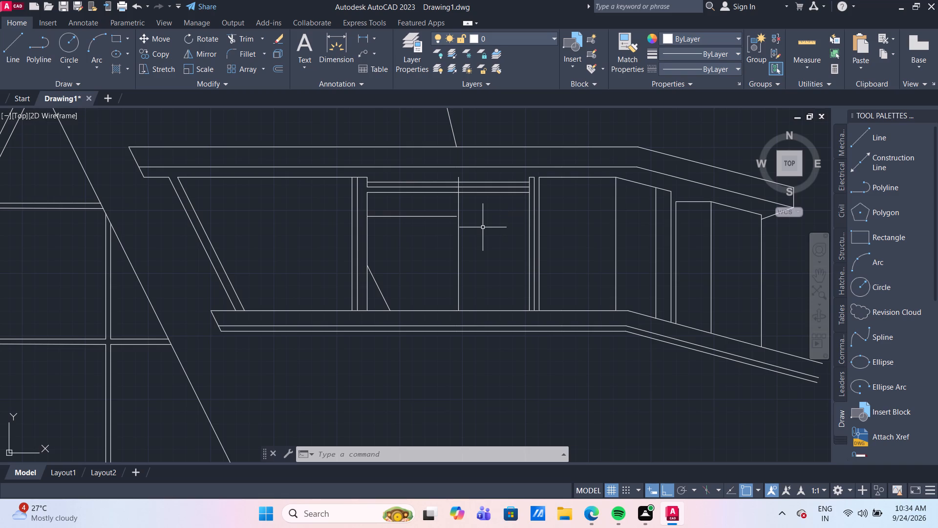
{"action": "left_click", "coordinate": [430, 216]}
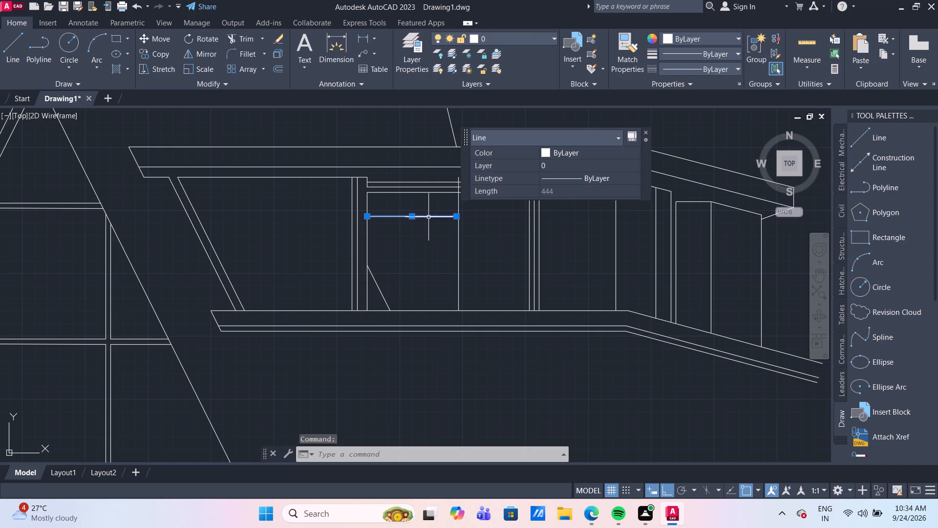
{"action": "key", "text": "Delete"}
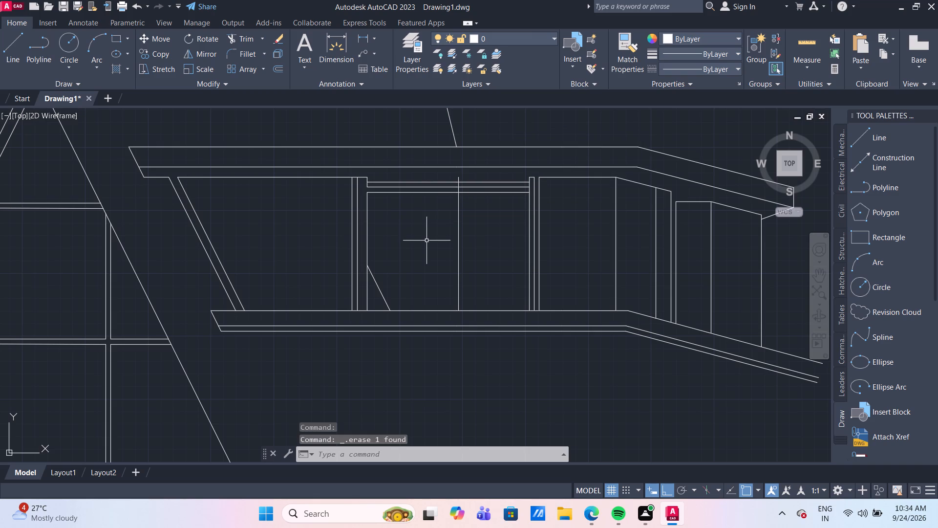
Offset the lowest header line in the opening 100 mm downward, and offset the resulting line another 100 mm downward.
{"action": "key", "text": "o"}
{"action": "key", "text": "Return"}
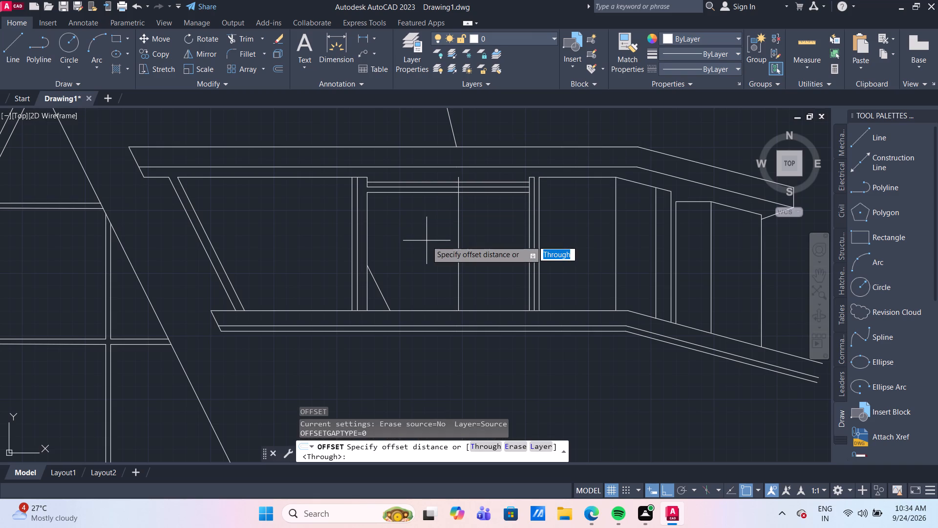
{"action": "key", "text": "Return"}
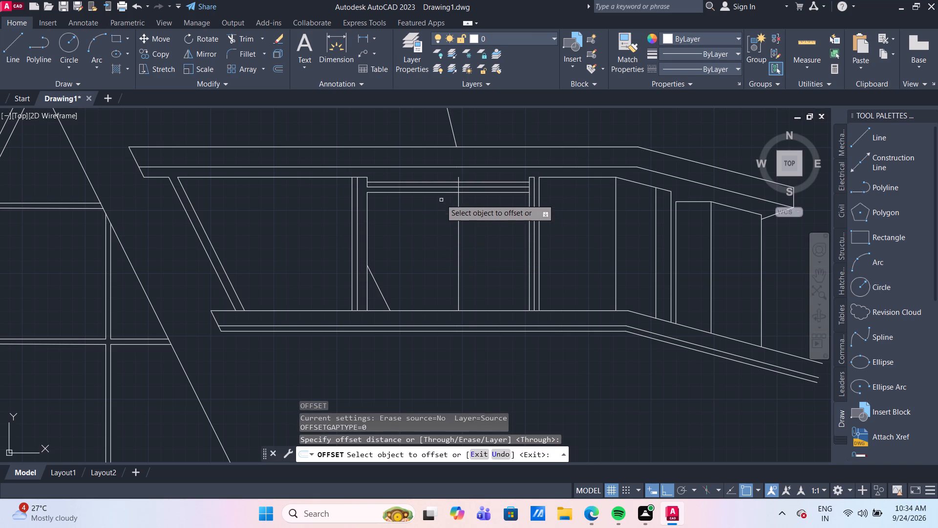
{"action": "left_click", "coordinate": [435, 193]}
{"action": "type", "text": "100"}
{"action": "key", "text": "Return"}
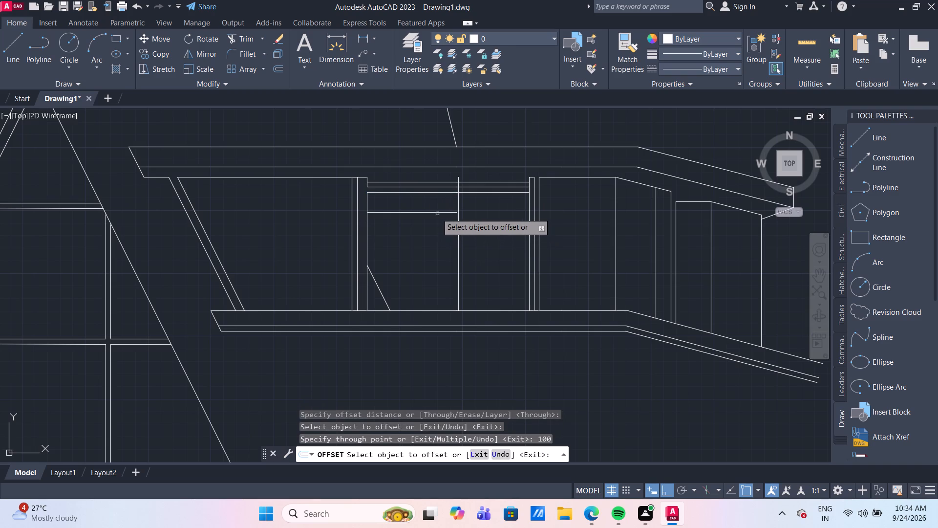
{"action": "left_click", "coordinate": [437, 213]}
{"action": "type", "text": "100"}
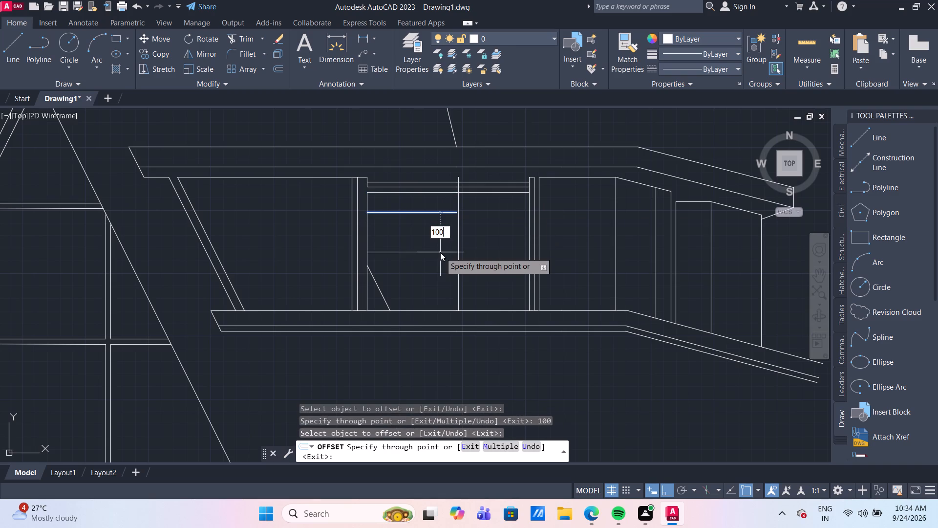
{"action": "key", "text": "Return"}
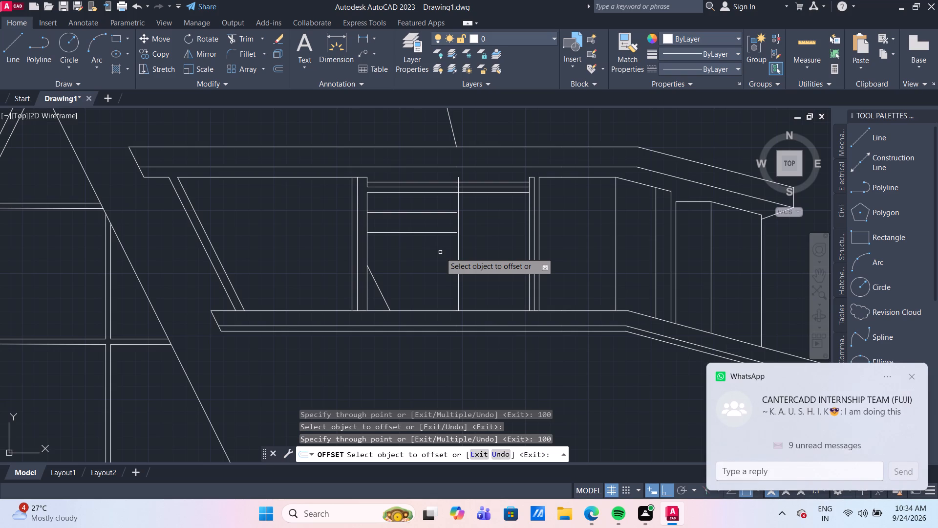
{"action": "key", "text": "Escape"}
Trim the lowest offset line on the triangular-frame side of the inner vertical, and trim that vertical between the lowest header and this line.
{"action": "type", "text": "TR"}
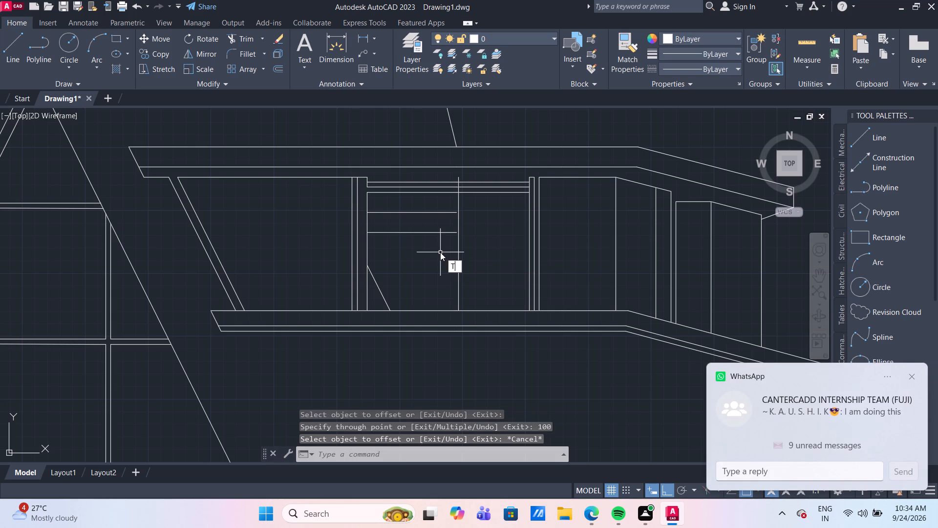
{"action": "key", "text": "Return"}
{"action": "left_click", "coordinate": [449, 254], "text": "shift"}
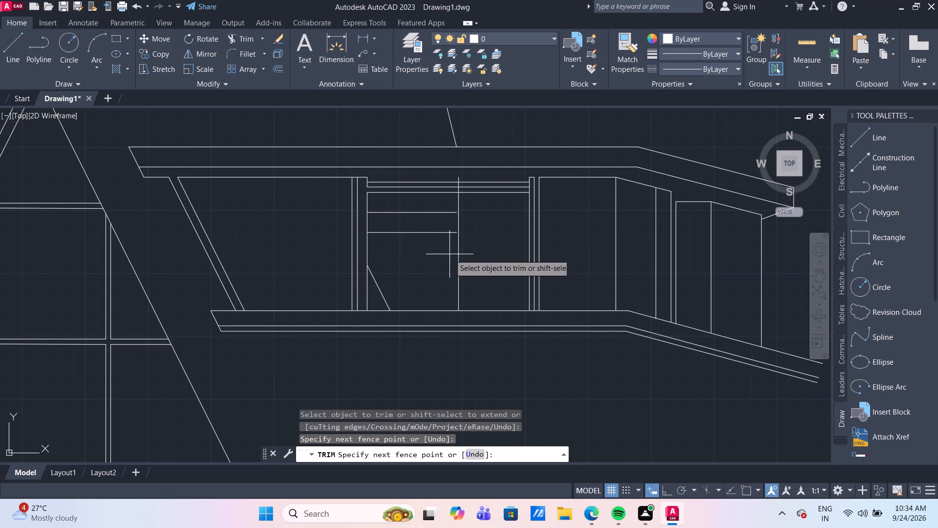
{"action": "left_click", "coordinate": [434, 208], "text": "shift"}
{"action": "left_click", "coordinate": [434, 208], "text": "shift"}
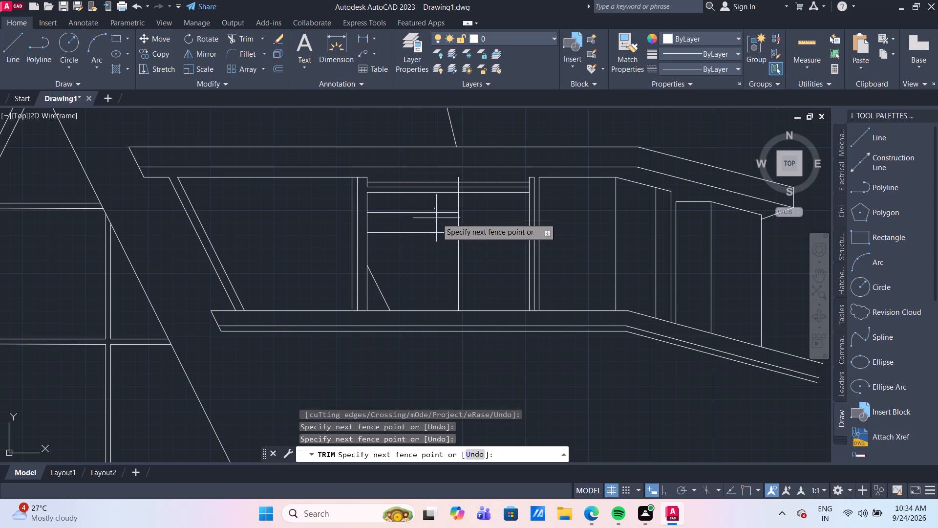
{"action": "left_click", "coordinate": [440, 247], "text": "shift"}
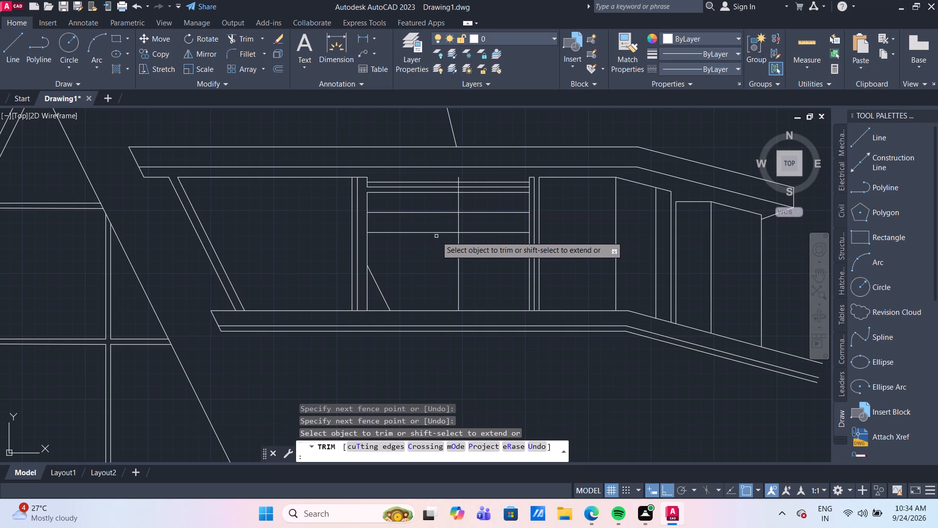
{"action": "left_click", "coordinate": [433, 232]}
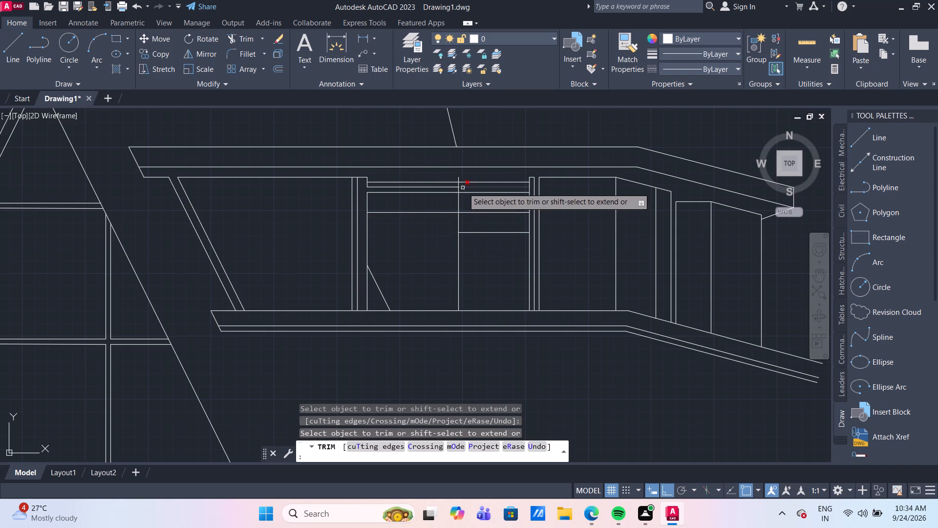
{"action": "left_click", "coordinate": [459, 205]}
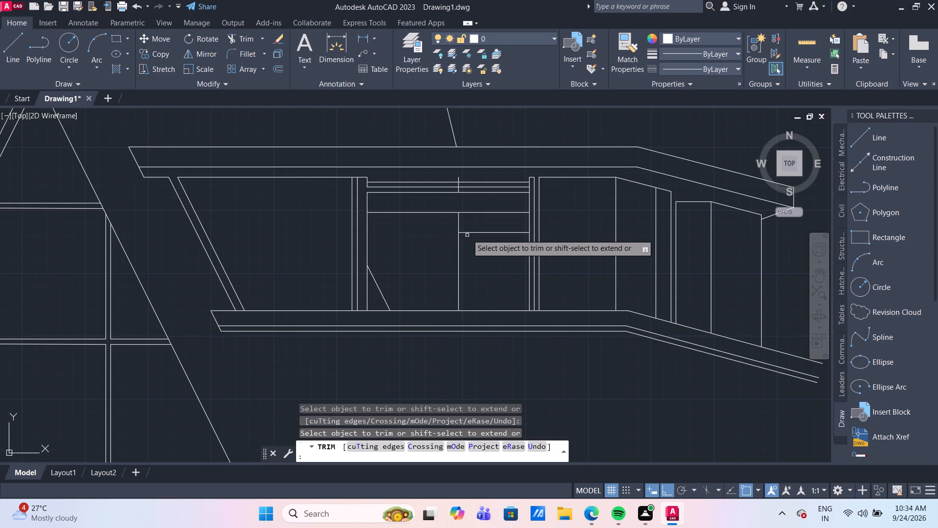
{"action": "left_click", "coordinate": [459, 223]}
{"action": "scroll", "coordinate": [457, 184], "scroll_direction": "up", "scroll_amount": 2}
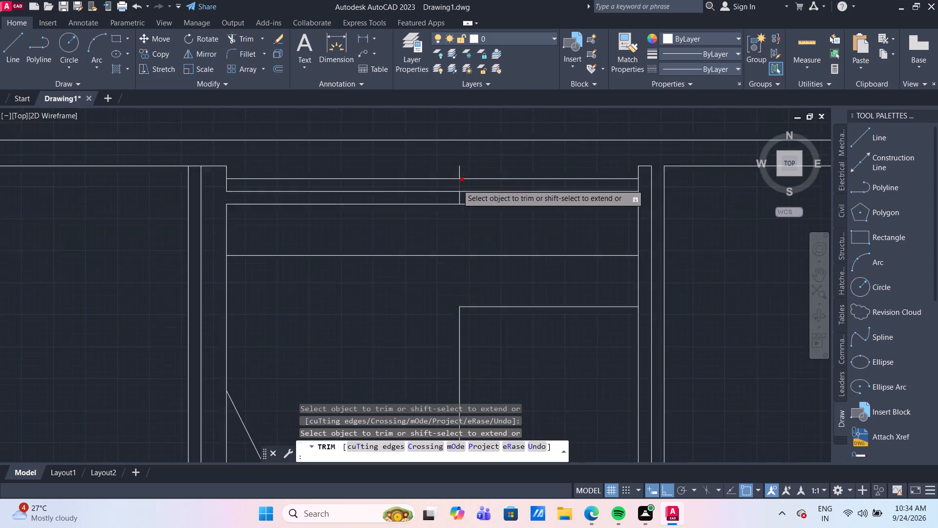
{"action": "scroll", "coordinate": [457, 184], "scroll_direction": "up", "scroll_amount": 1}
{"action": "scroll", "coordinate": [494, 240], "scroll_direction": "down", "scroll_amount": 4}
{"action": "scroll", "coordinate": [516, 317], "scroll_direction": "down", "scroll_amount": 1}
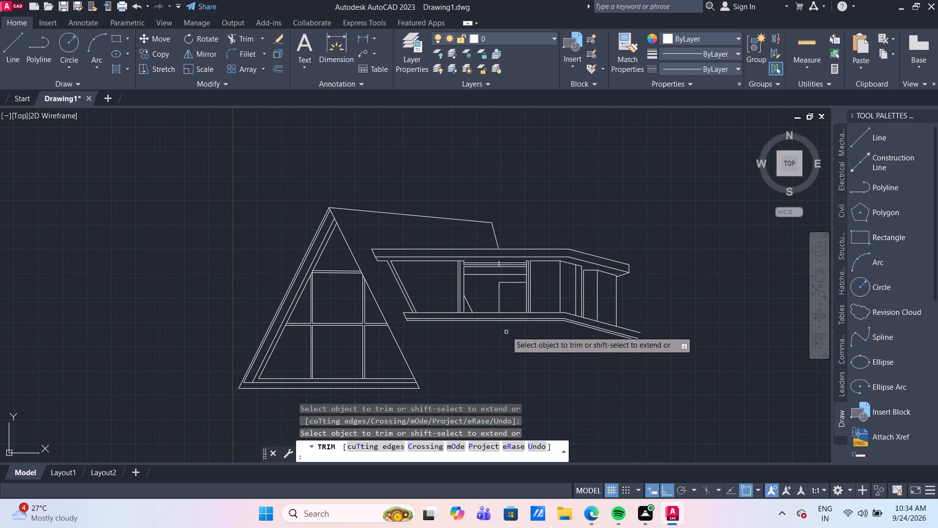
{"action": "key", "text": "Escape"}
Delete the short leftover piece of the inner vertical crossing the header lines.
{"action": "scroll", "coordinate": [497, 248], "scroll_direction": "up", "scroll_amount": 2}
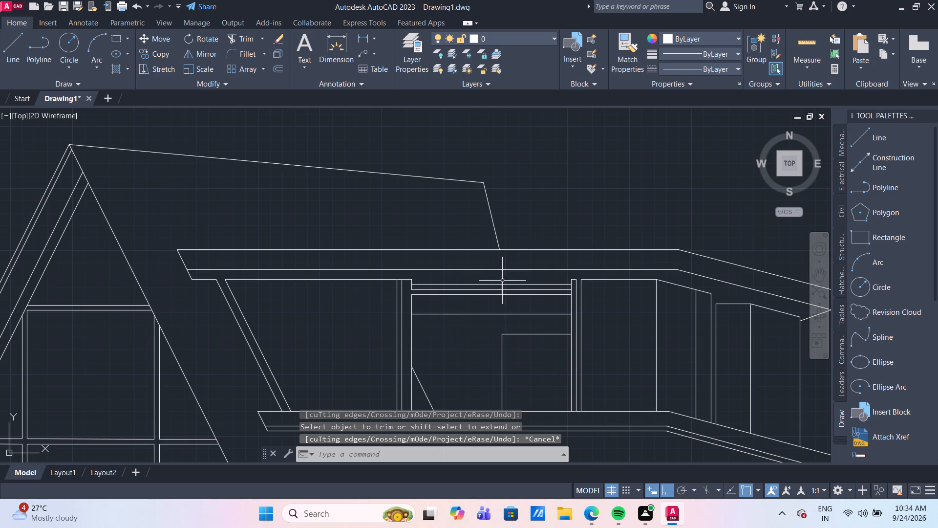
{"action": "left_click", "coordinate": [502, 281]}
{"action": "key", "text": "Delete"}
Draw a vertical from the short diagonal's foot 100 mm through the lower line group, continuing about 874 mm to the triangular frame's base level.
{"action": "scroll", "coordinate": [485, 274], "scroll_direction": "down", "scroll_amount": 2}
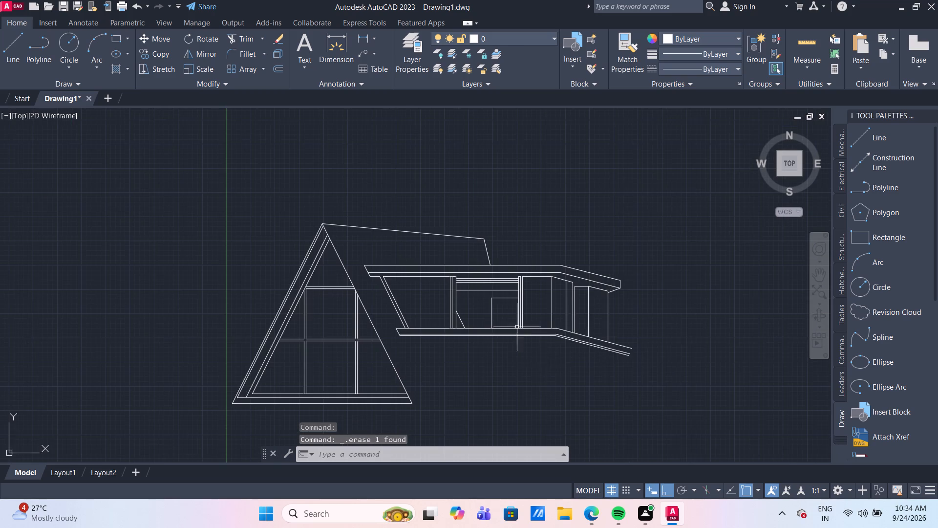
{"action": "middle_click_drag", "start_coordinate": [555, 380], "coordinate": [544, 308]}
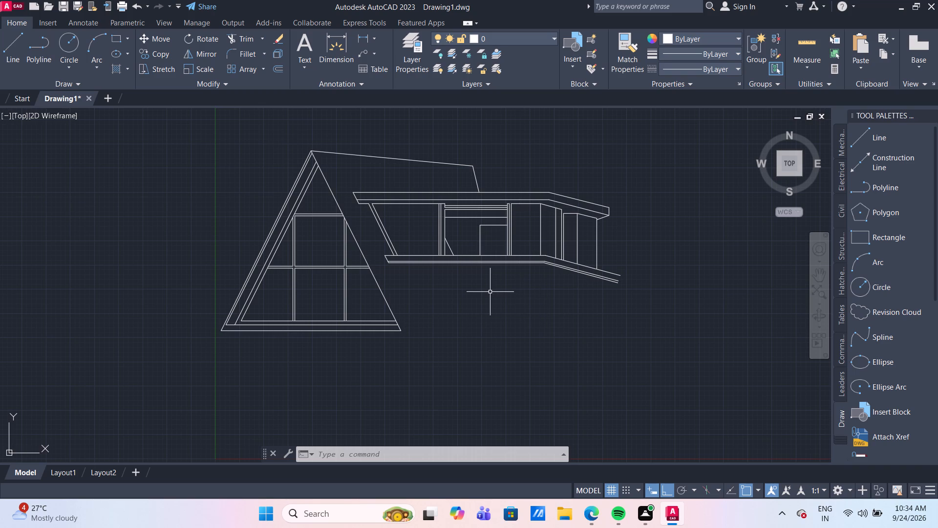
{"action": "scroll", "coordinate": [489, 292], "scroll_direction": "up", "scroll_amount": 1}
{"action": "middle_click_drag", "start_coordinate": [489, 292], "coordinate": [467, 263]}
{"action": "scroll", "coordinate": [467, 263], "scroll_direction": "down", "scroll_amount": 1}
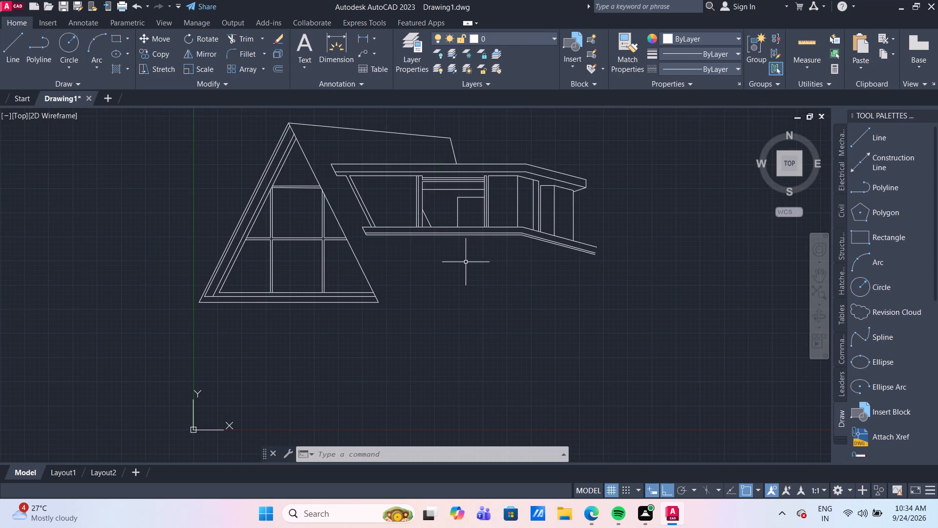
{"action": "left_click", "coordinate": [18, 45]}
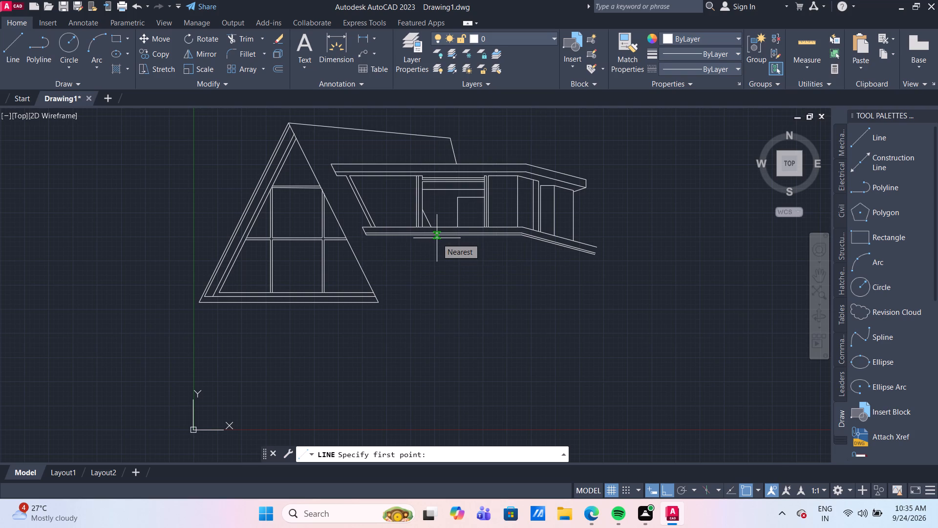
{"action": "scroll", "coordinate": [431, 247], "scroll_direction": "up", "scroll_amount": 2}
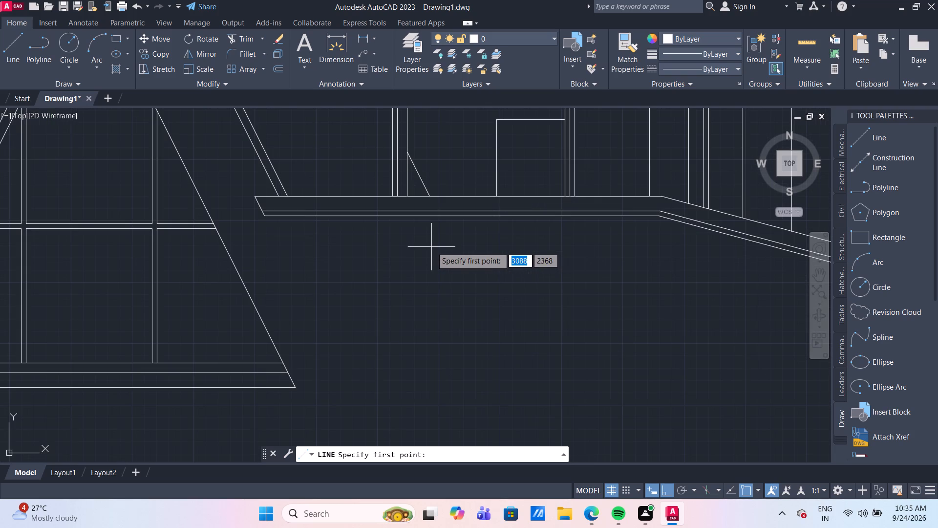
{"action": "scroll", "coordinate": [422, 206], "scroll_direction": "up", "scroll_amount": 2}
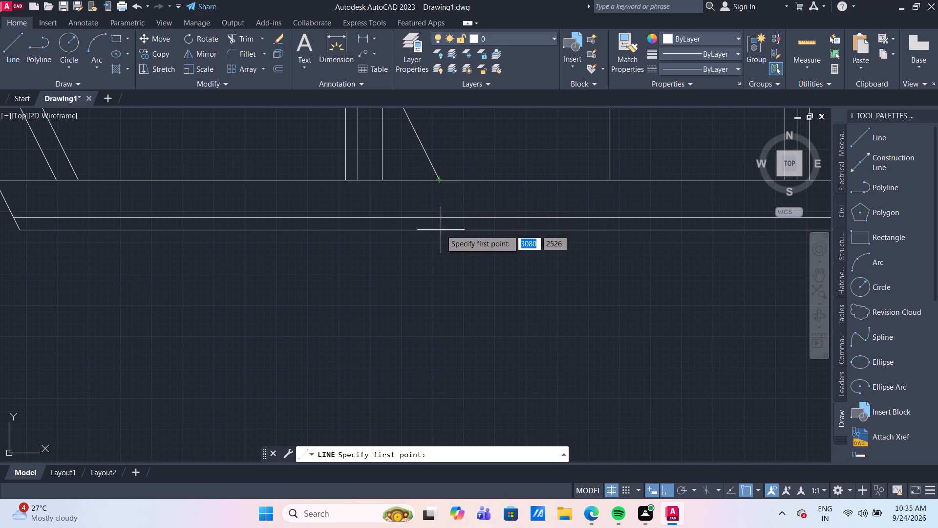
{"action": "left_click", "coordinate": [437, 179]}
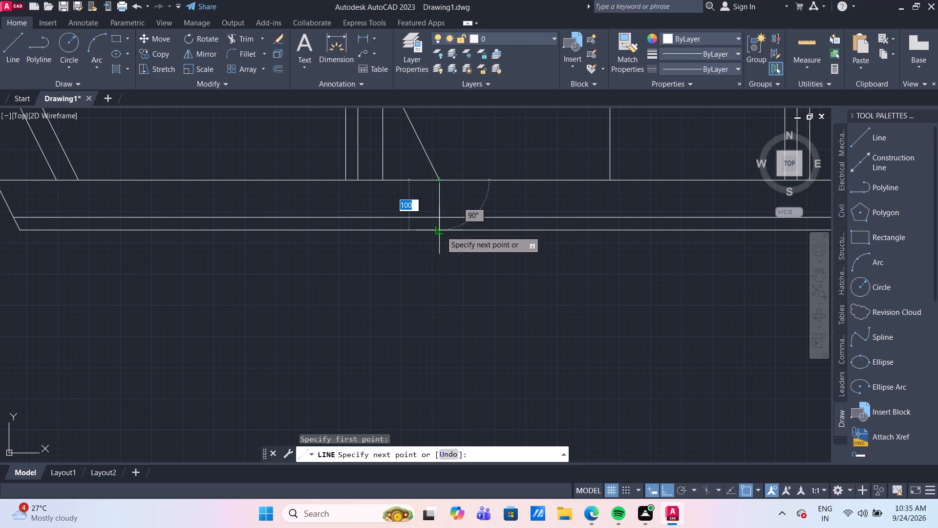
{"action": "left_click", "coordinate": [441, 231]}
{"action": "scroll", "coordinate": [446, 314], "scroll_direction": "down", "scroll_amount": 3}
{"action": "middle_click_drag", "start_coordinate": [446, 322], "coordinate": [445, 276]}
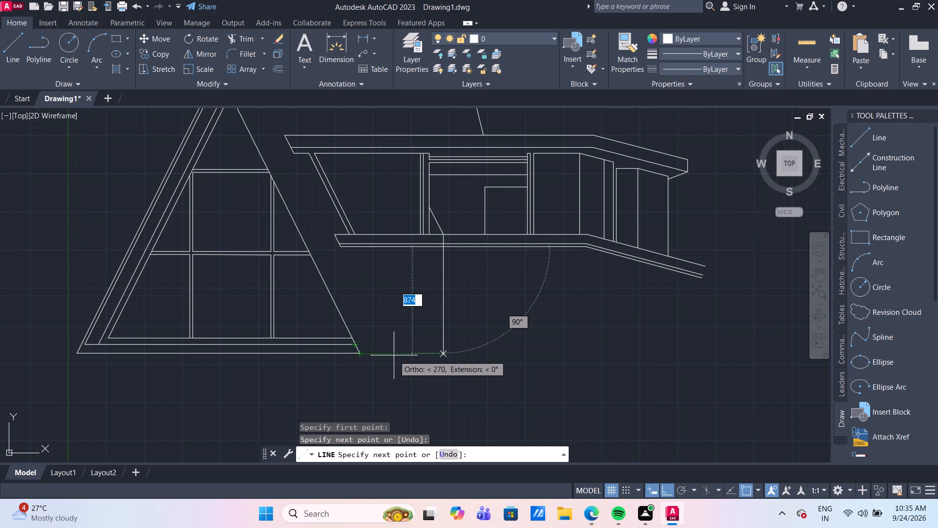
{"action": "left_click", "coordinate": [444, 354]}
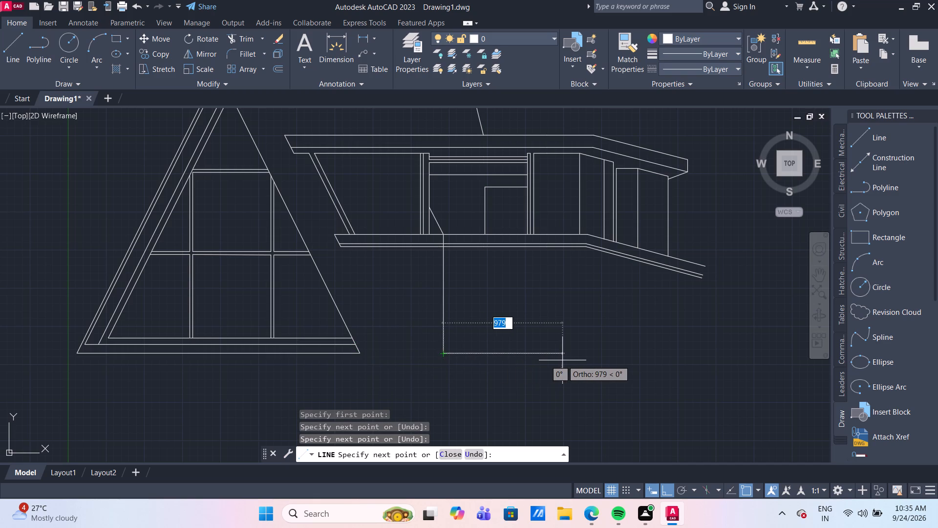
Continue the outline about 692 mm horizontally, aligned with the far opening vertical, and about 874 mm up to the lower group's bottom line.
{"action": "scroll", "coordinate": [562, 360], "scroll_direction": "down", "scroll_amount": 1}
{"action": "middle_click_drag", "start_coordinate": [562, 360], "coordinate": [513, 368]}
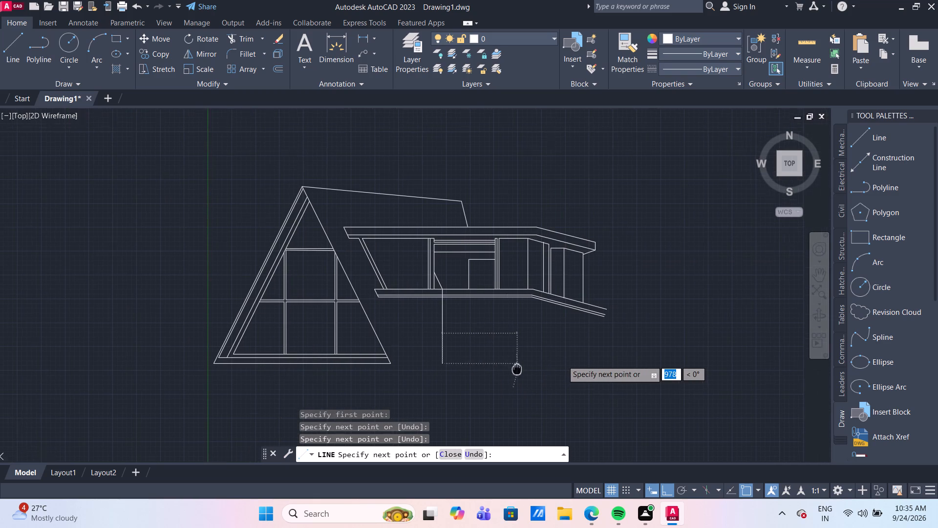
{"action": "middle_click_drag", "start_coordinate": [513, 368], "coordinate": [474, 364]}
{"action": "scroll", "coordinate": [444, 351], "scroll_direction": "up", "scroll_amount": 2}
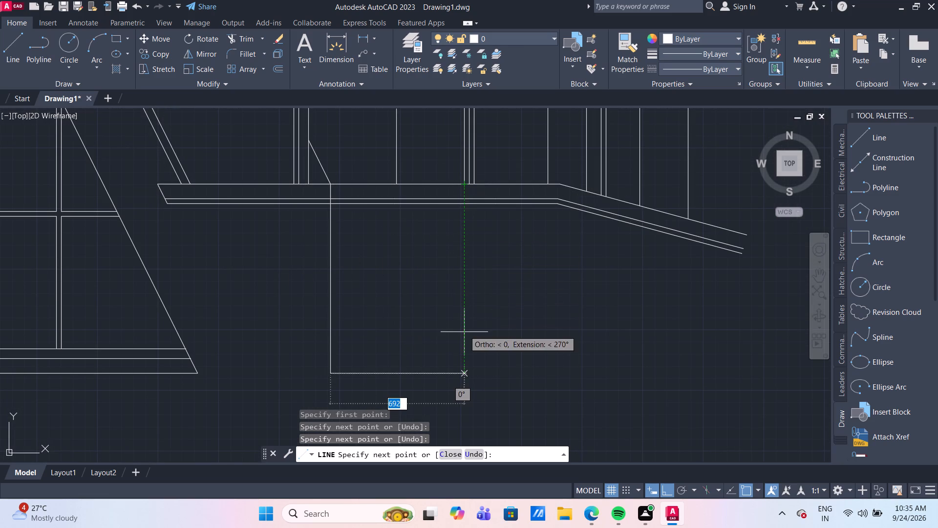
{"action": "left_click", "coordinate": [464, 374]}
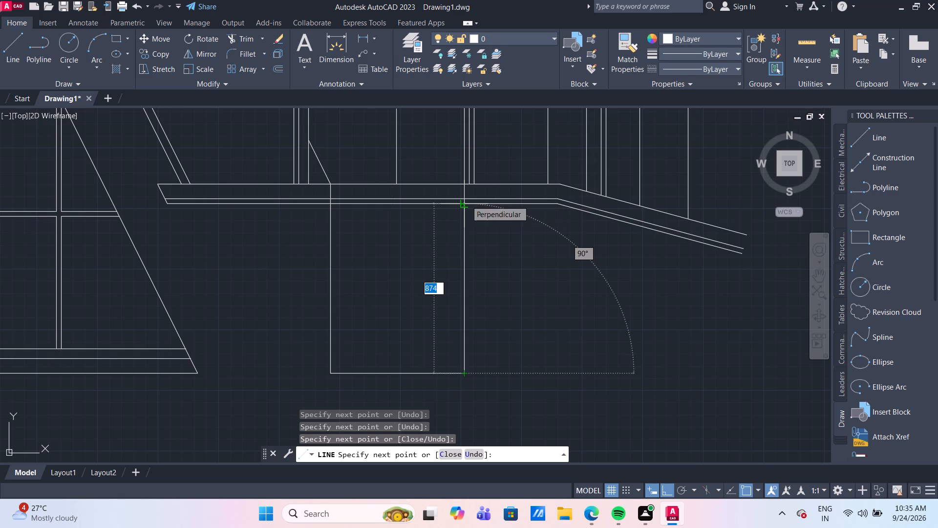
{"action": "left_click", "coordinate": [466, 200]}
{"action": "key", "text": "Escape"}
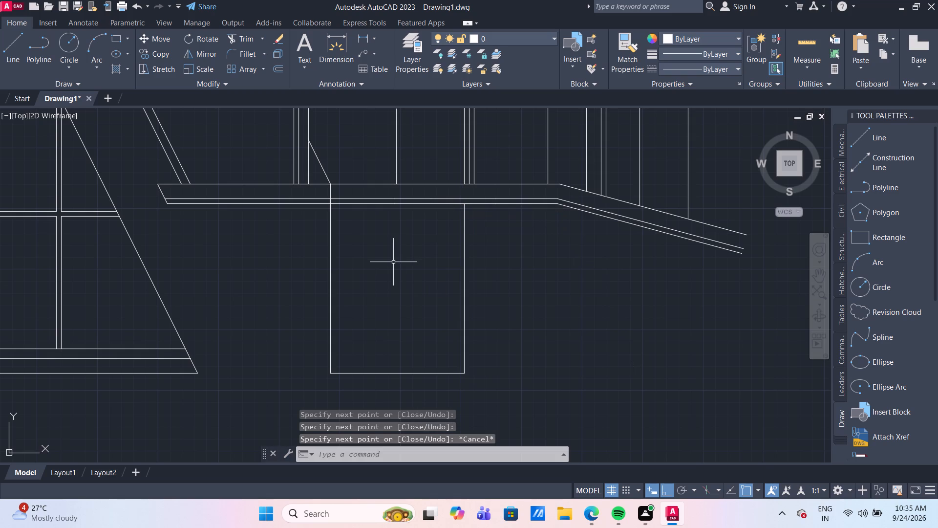
Trim away the part of the new vertical line that crosses the lower line group.
{"action": "type", "text": "TR"}
{"action": "key", "text": "Return"}
{"action": "scroll", "coordinate": [341, 198], "scroll_direction": "up", "scroll_amount": 1}
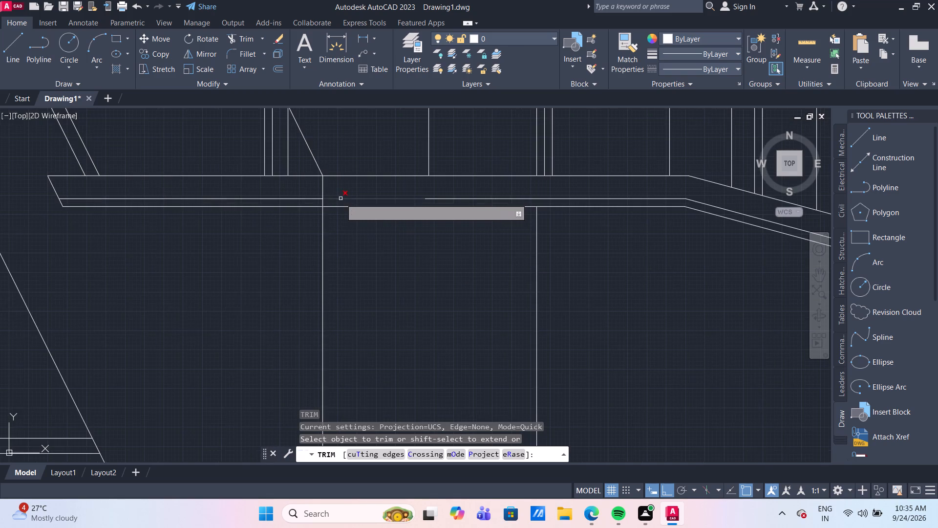
{"action": "scroll", "coordinate": [330, 193], "scroll_direction": "up", "scroll_amount": 2}
{"action": "left_click_drag", "start_coordinate": [319, 188], "coordinate": [312, 185]}
{"action": "left_click", "coordinate": [282, 173]}
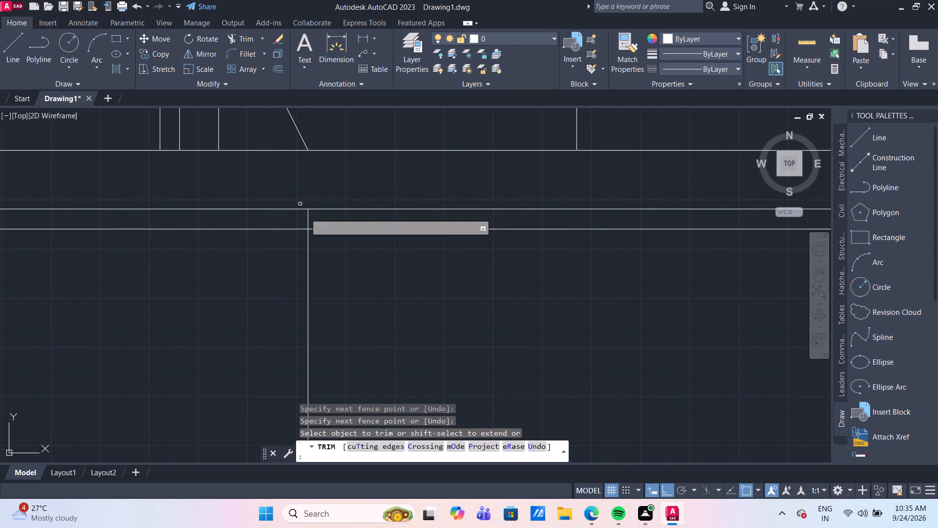
{"action": "left_click", "coordinate": [308, 221]}
{"action": "scroll", "coordinate": [425, 305], "scroll_direction": "down", "scroll_amount": 4}
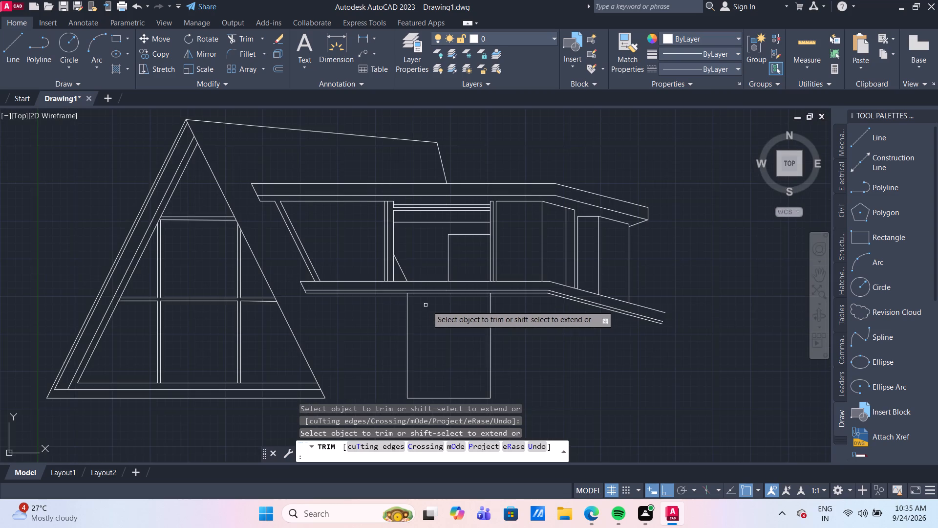
{"action": "scroll", "coordinate": [439, 312], "scroll_direction": "down", "scroll_amount": 1}
{"action": "middle_click_drag", "start_coordinate": [439, 312], "coordinate": [438, 278]}
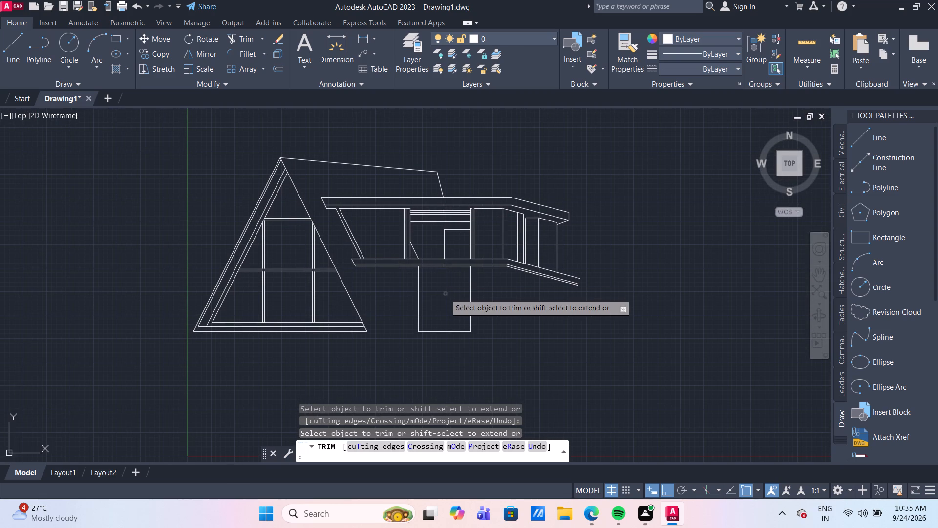
{"action": "key", "text": "Escape"}
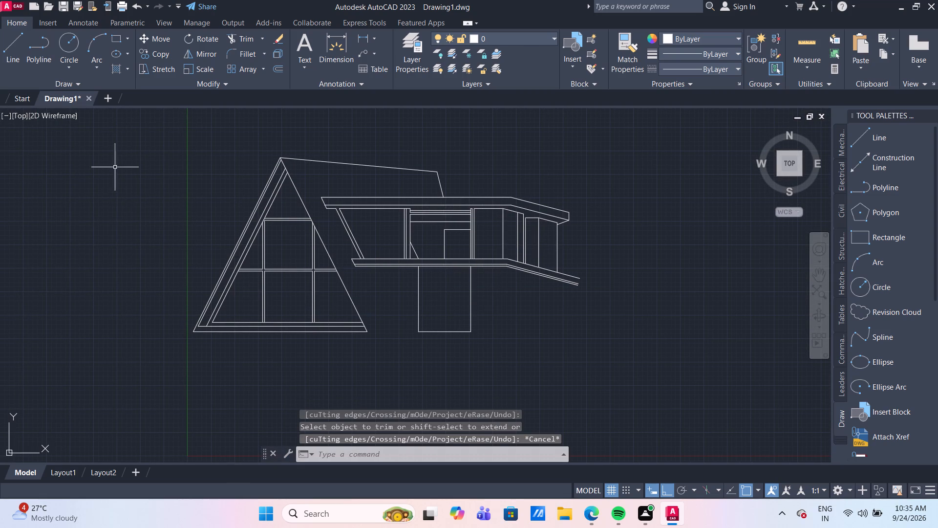
Draw a vertical centre line from the midpoint of the new rectangle's base up to the lower group's bottom line.
{"action": "left_click", "coordinate": [19, 35]}
{"action": "scroll", "coordinate": [471, 369], "scroll_direction": "up", "scroll_amount": 2}
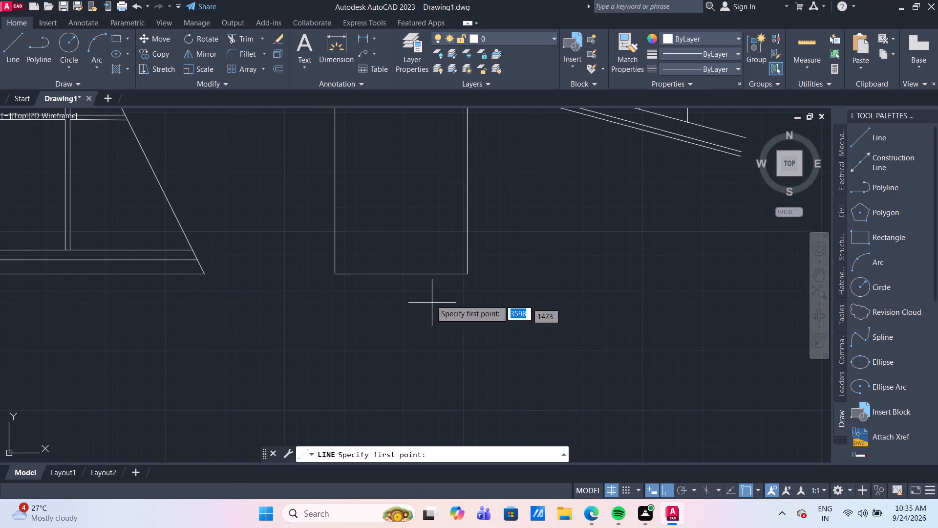
{"action": "left_click", "coordinate": [399, 275]}
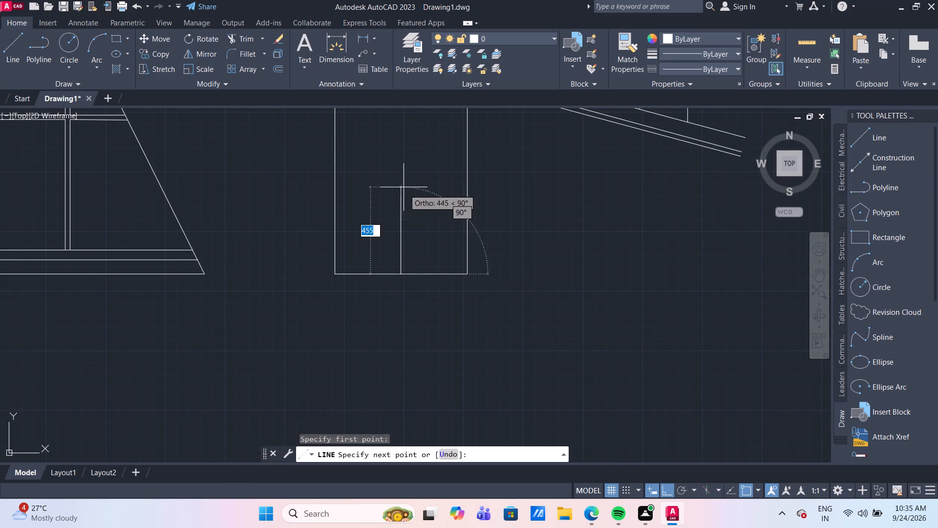
{"action": "scroll", "coordinate": [402, 184], "scroll_direction": "down", "scroll_amount": 1}
{"action": "middle_click_drag", "start_coordinate": [401, 179], "coordinate": [396, 288]}
{"action": "scroll", "coordinate": [396, 264], "scroll_direction": "up", "scroll_amount": 3}
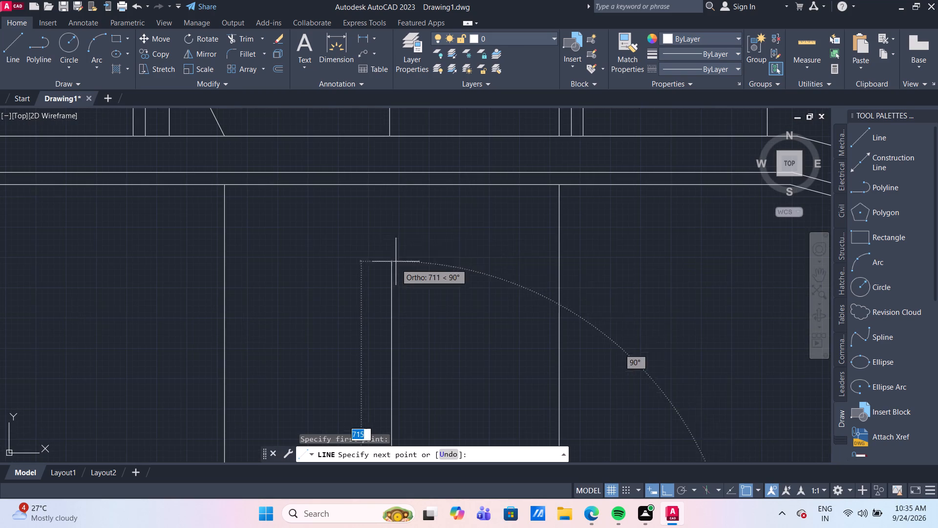
{"action": "left_click", "coordinate": [395, 187]}
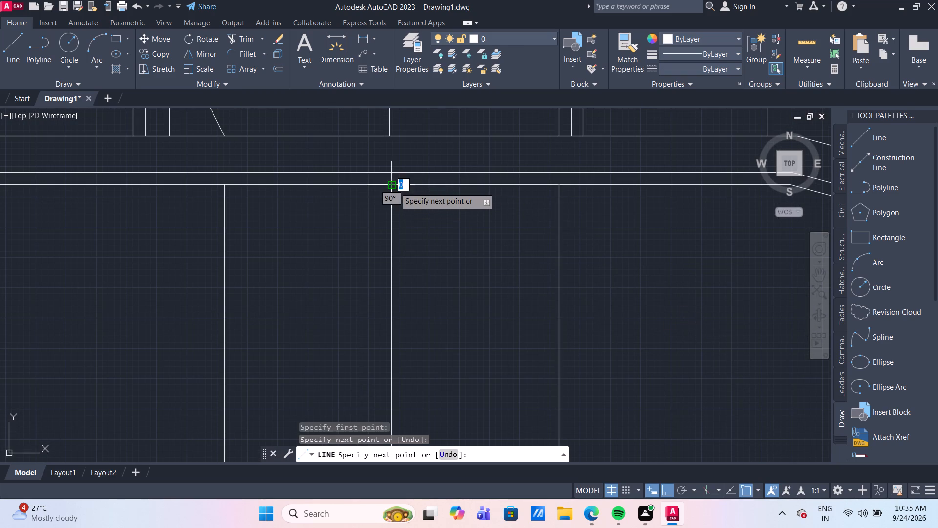
{"action": "key", "text": "Escape"}
Offset the base rectangle's vertical centre line 25 mm to each side.
{"action": "scroll", "coordinate": [455, 288], "scroll_direction": "down", "scroll_amount": 2}
{"action": "middle_click_drag", "start_coordinate": [455, 288], "coordinate": [448, 253]}
{"action": "scroll", "coordinate": [455, 288], "scroll_direction": "down", "scroll_amount": 1}
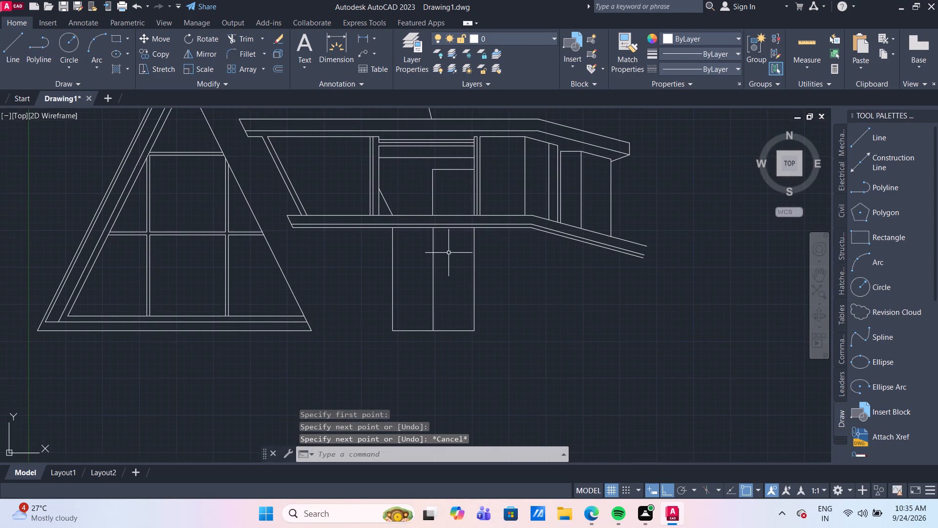
{"action": "key", "text": "o"}
{"action": "key", "text": "Return"}
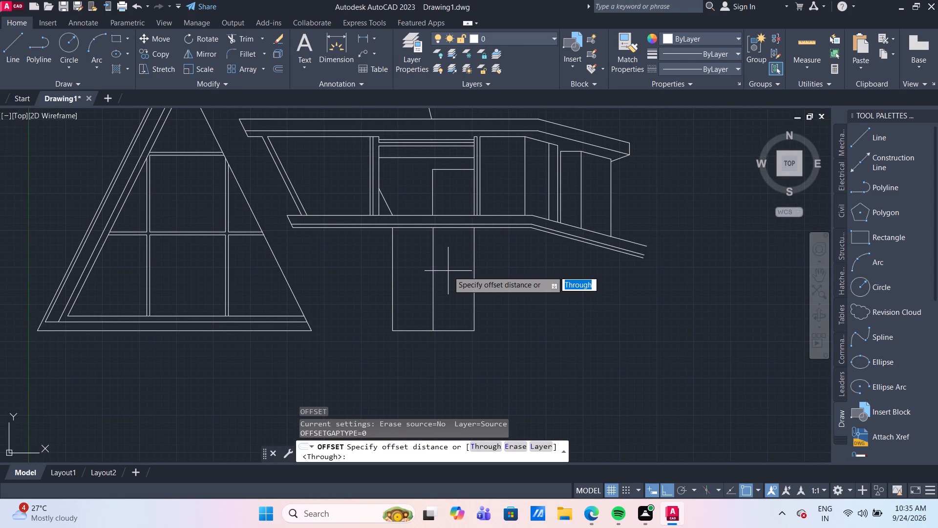
{"action": "key", "text": "Return"}
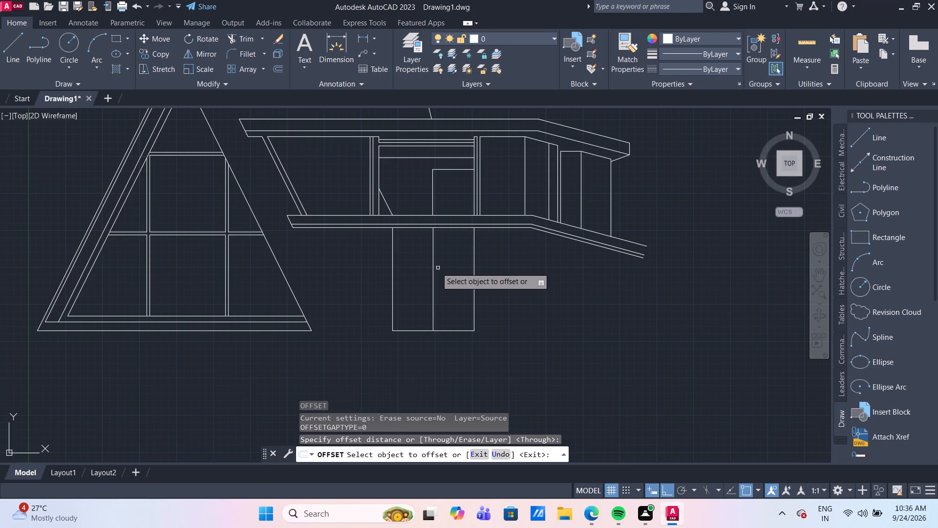
{"action": "left_click", "coordinate": [433, 266]}
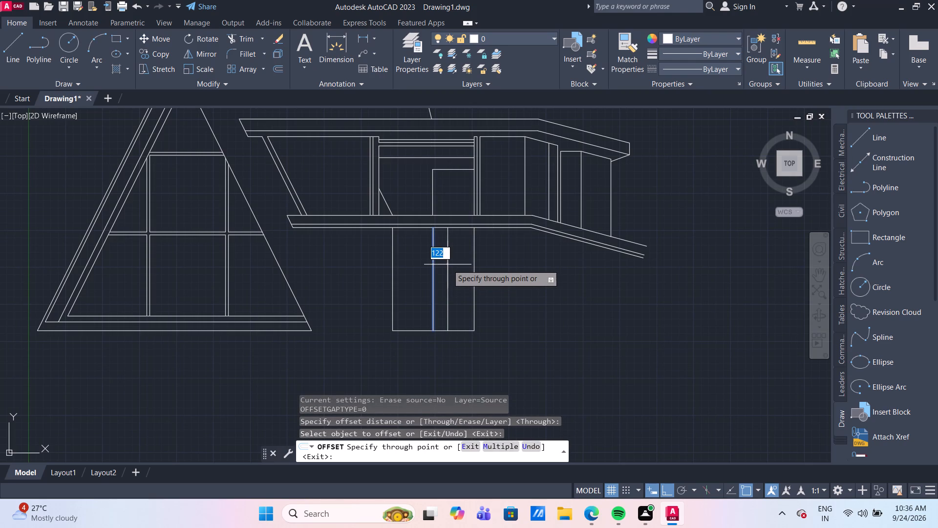
{"action": "type", "text": "25"}
{"action": "key", "text": "Return"}
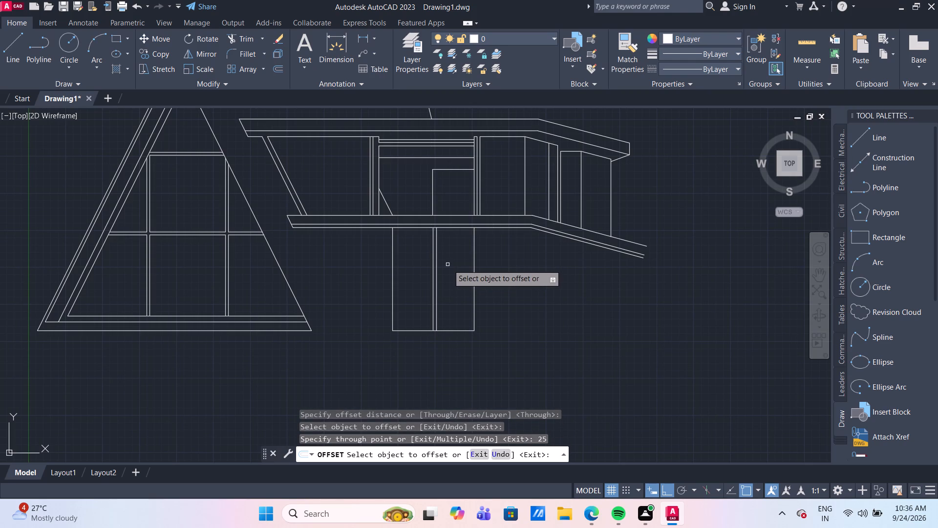
{"action": "left_click_drag", "start_coordinate": [434, 285], "coordinate": [433, 285]}
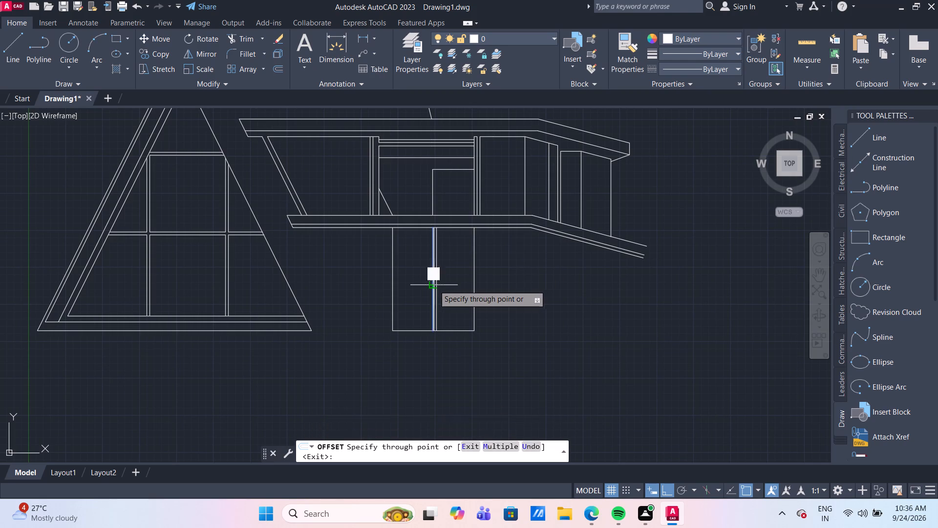
{"action": "left_click_drag", "start_coordinate": [433, 285], "coordinate": [429, 284]}
{"action": "type", "text": "25"}
{"action": "key", "text": "Return"}
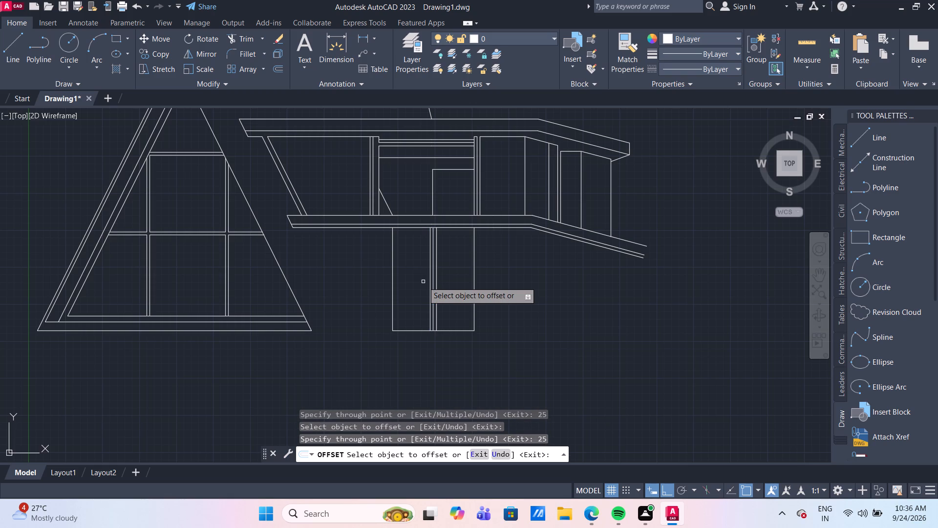
Offset both collinear segments of the lower line group's bottom line 50 mm downward across the base rectangle.
{"action": "scroll", "coordinate": [452, 220], "scroll_direction": "up", "scroll_amount": 2}
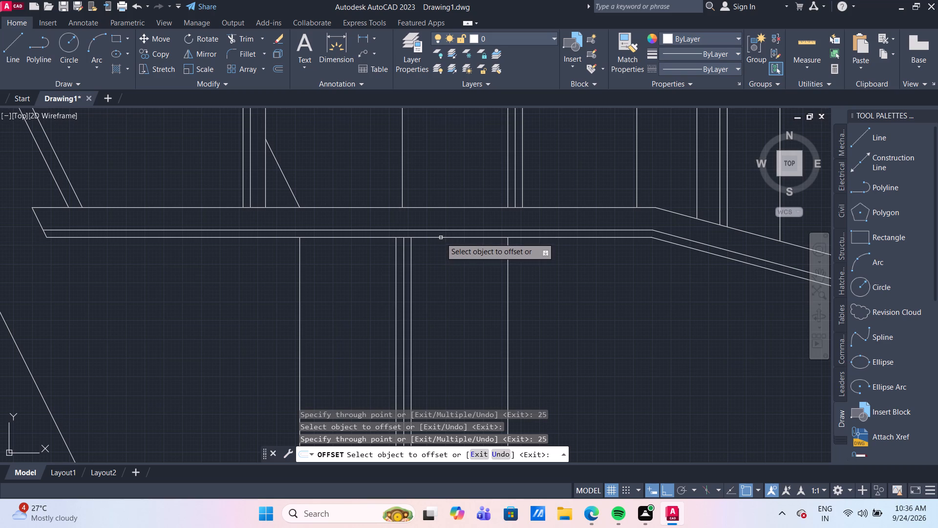
{"action": "left_click", "coordinate": [441, 238]}
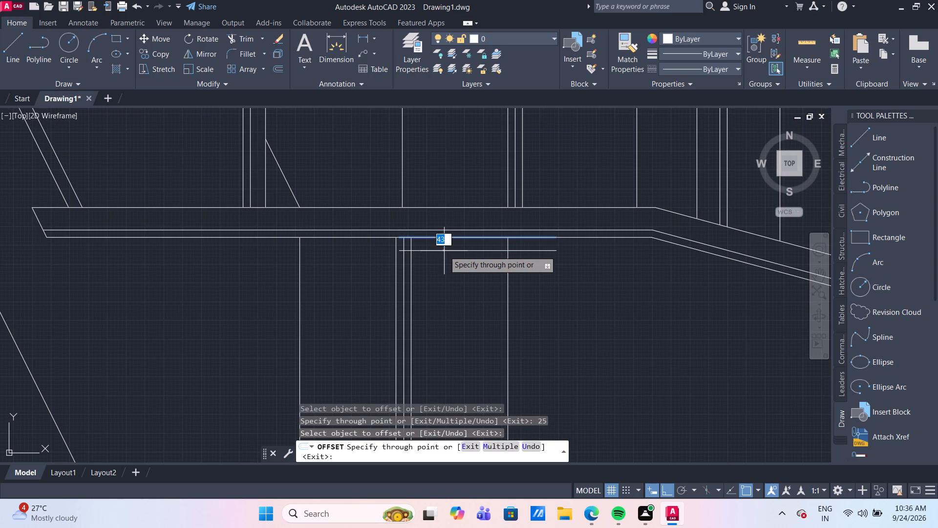
{"action": "type", "text": "50"}
{"action": "key", "text": "Return"}
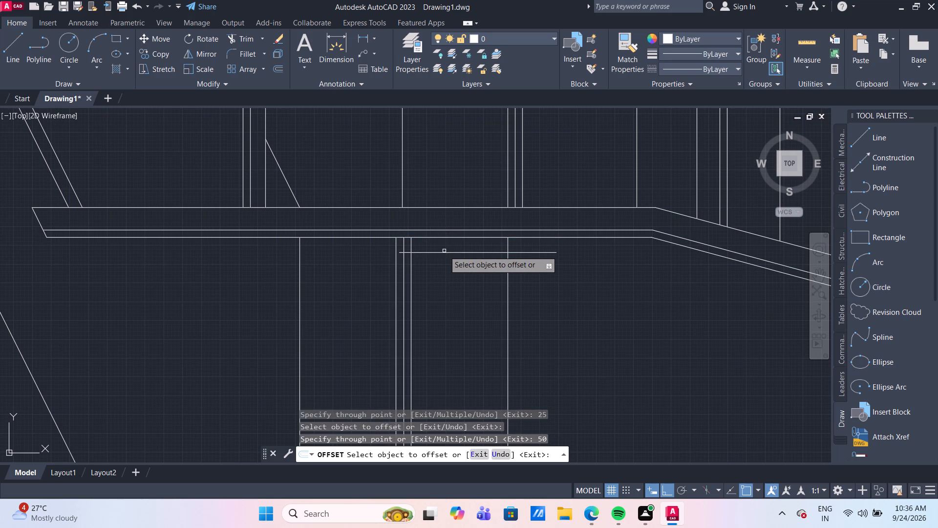
{"action": "left_click", "coordinate": [335, 237]}
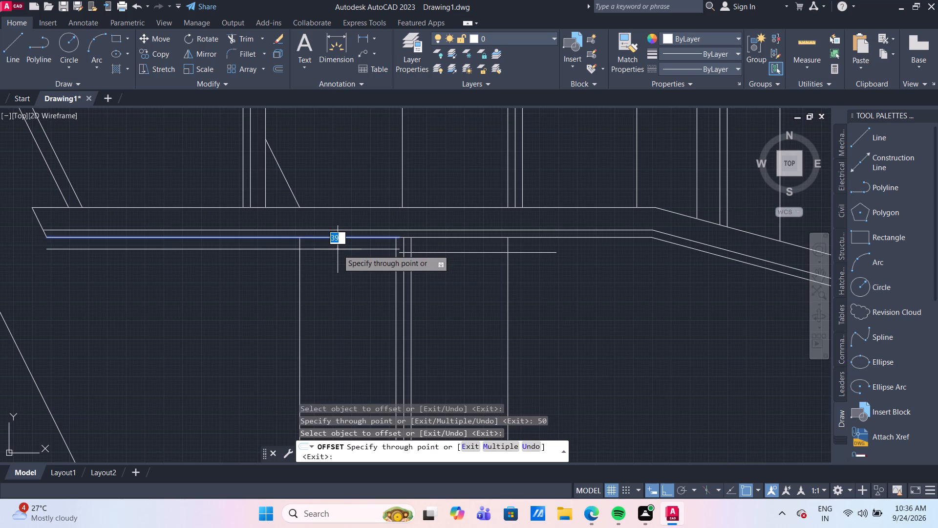
{"action": "type", "text": "50"}
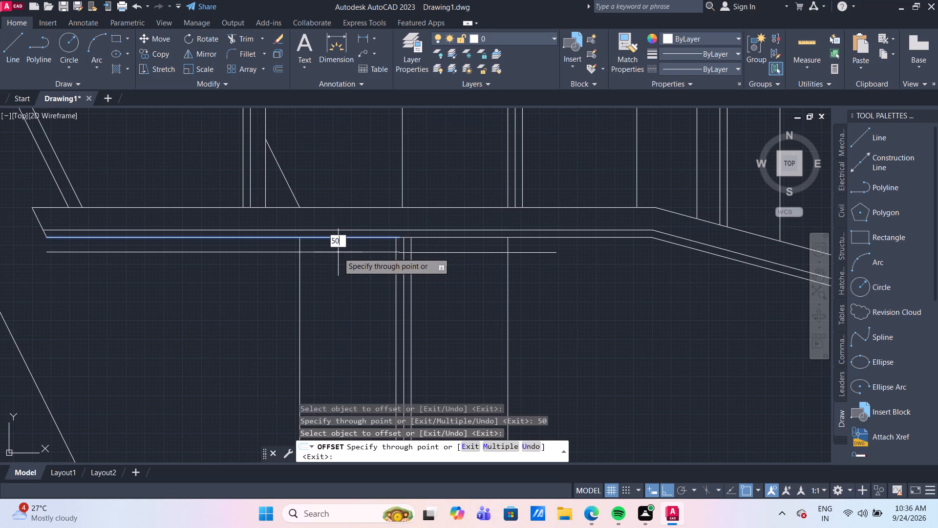
{"action": "key", "text": "Return"}
Offset the base rectangle's bottom edge 50 mm upward.
{"action": "scroll", "coordinate": [338, 252], "scroll_direction": "down", "scroll_amount": 3}
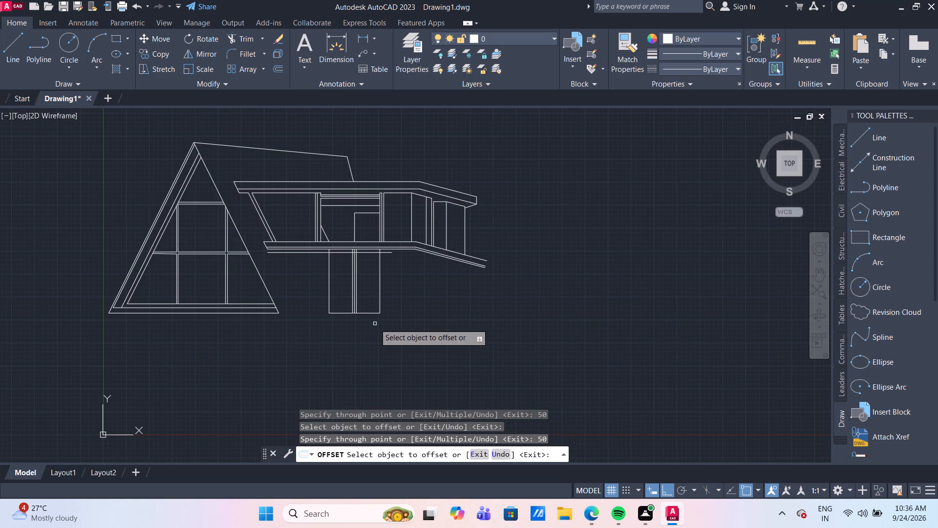
{"action": "scroll", "coordinate": [375, 324], "scroll_direction": "up", "scroll_amount": 2}
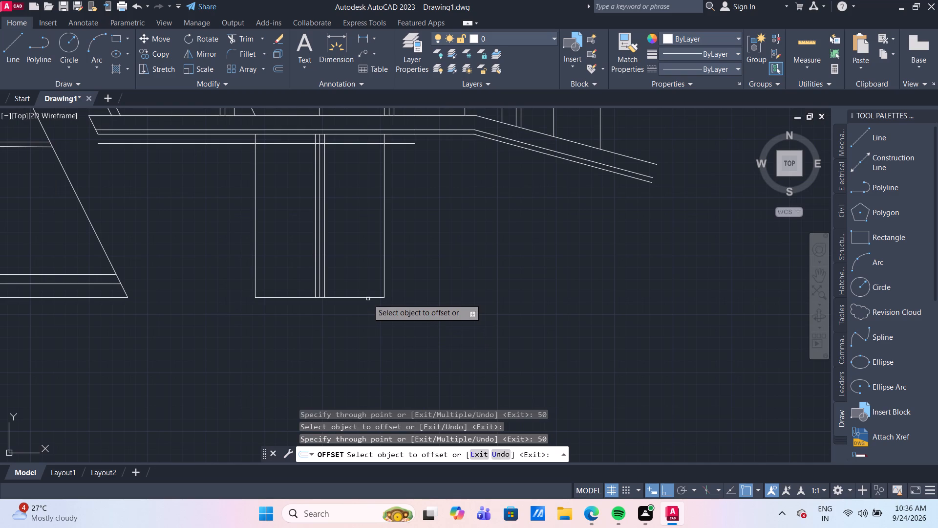
{"action": "left_click", "coordinate": [368, 299]}
{"action": "type", "text": "50"}
{"action": "key", "text": "Return"}
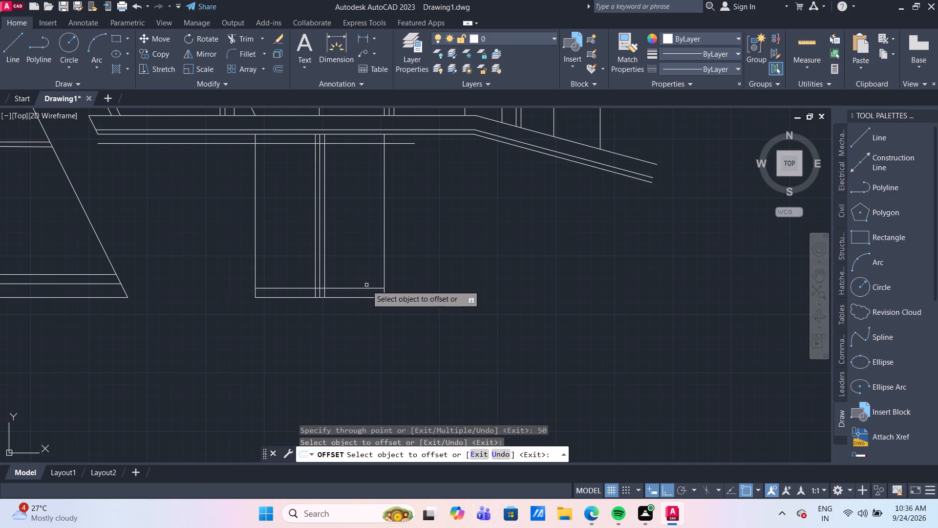
{"action": "middle_click_drag", "start_coordinate": [439, 191], "coordinate": [486, 286]}
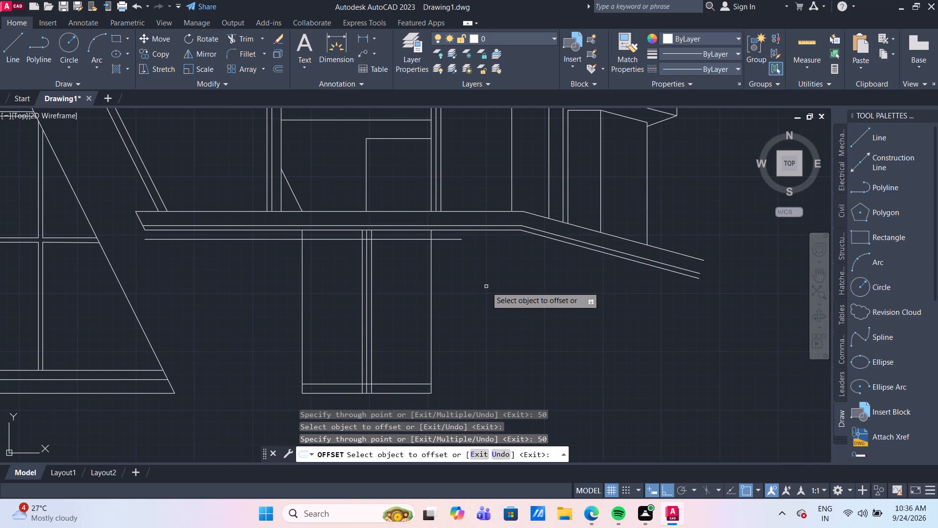
{"action": "key", "text": "Escape"}
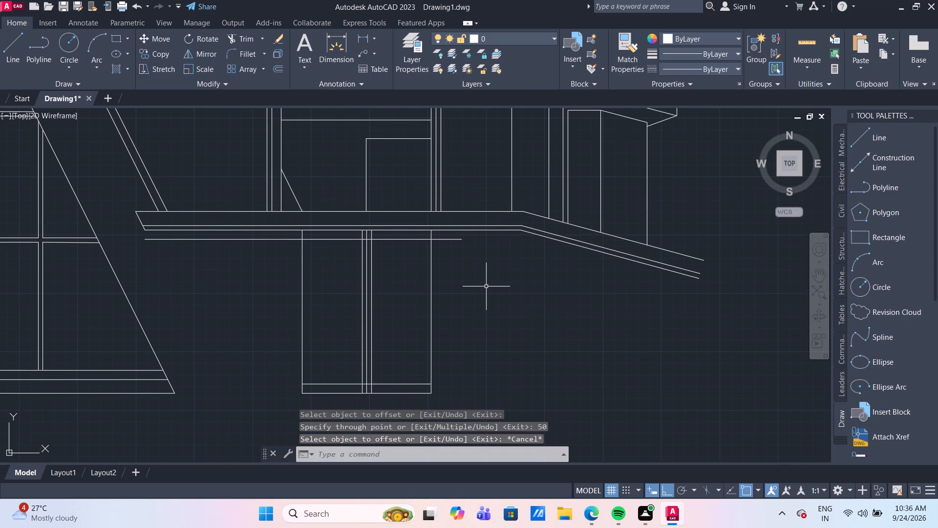
Delete the base rectangle's original centre line between its two offset copies.
{"action": "left_click", "coordinate": [365, 301]}
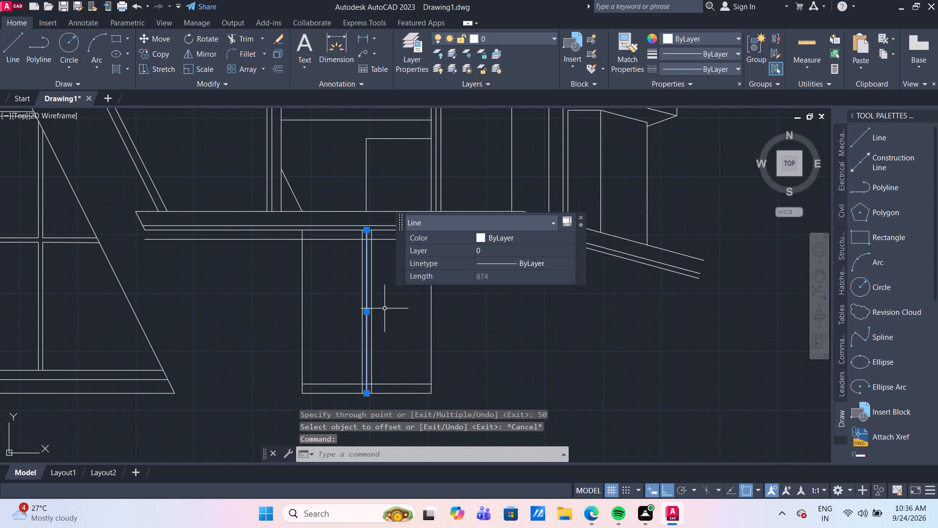
{"action": "key", "text": "Delete"}
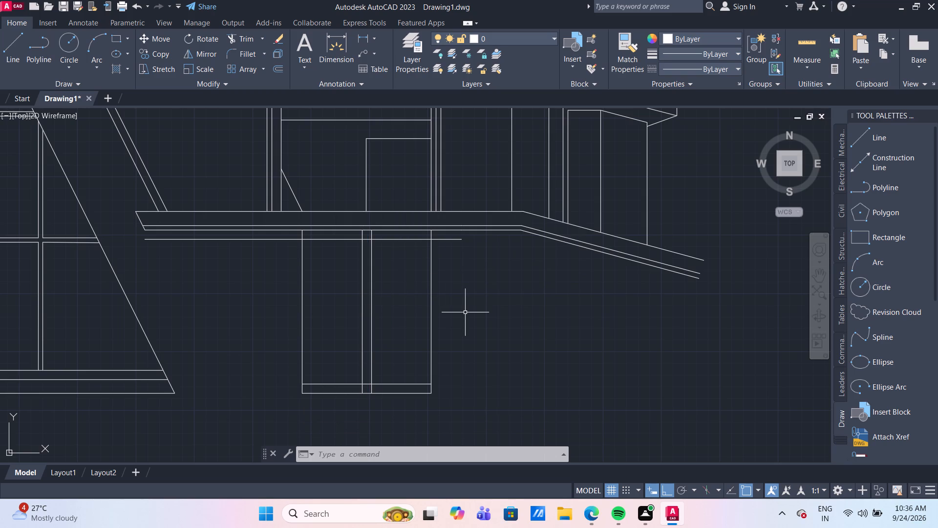
Offset the base rectangle's side edge farthest from the triangular frame 50 mm outward.
{"action": "key", "text": "o"}
{"action": "key", "text": "Return"}
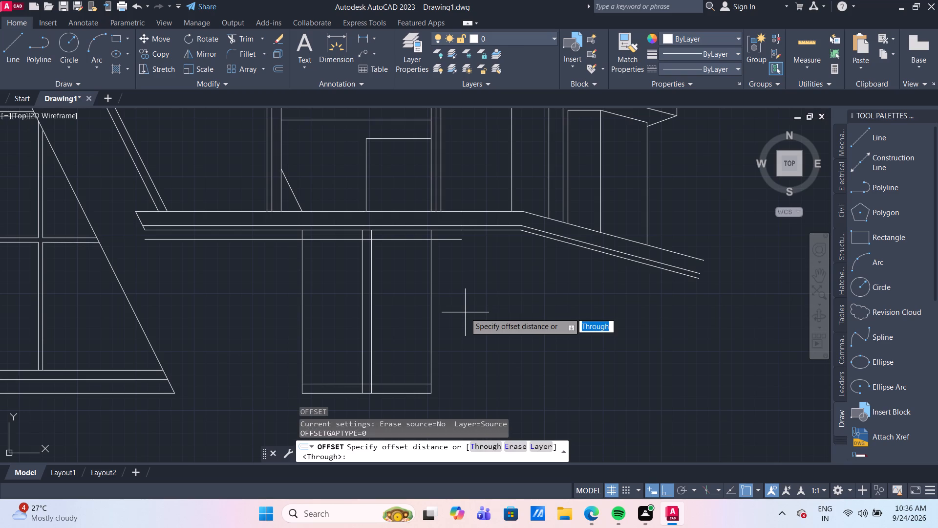
{"action": "key", "text": "Return"}
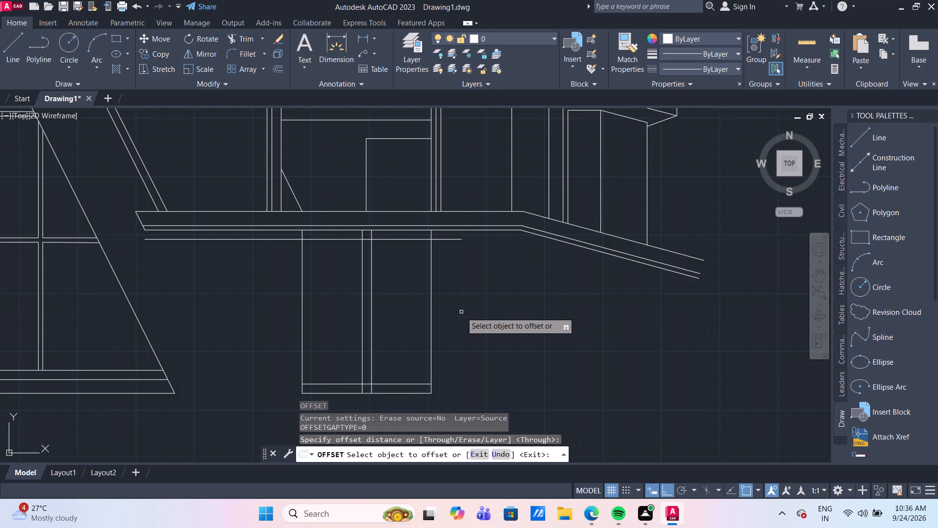
{"action": "left_click", "coordinate": [431, 300]}
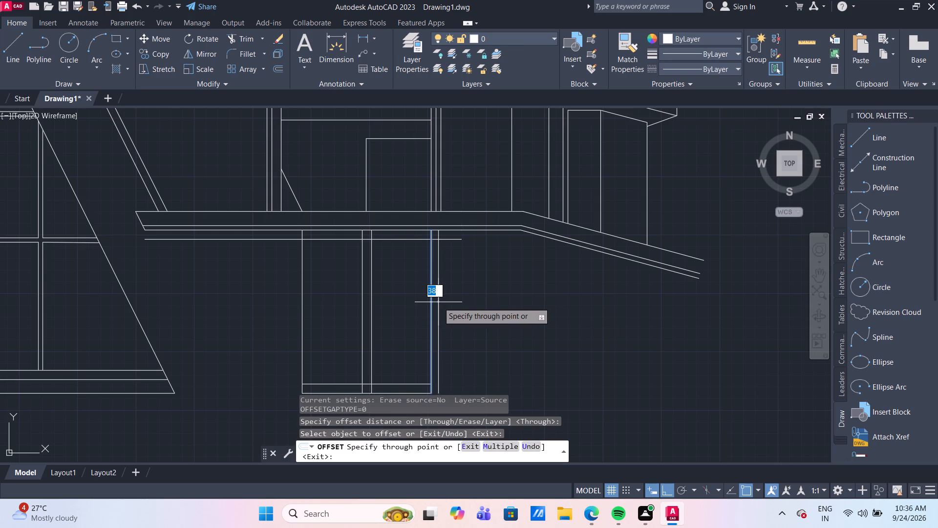
{"action": "type", "text": "50"}
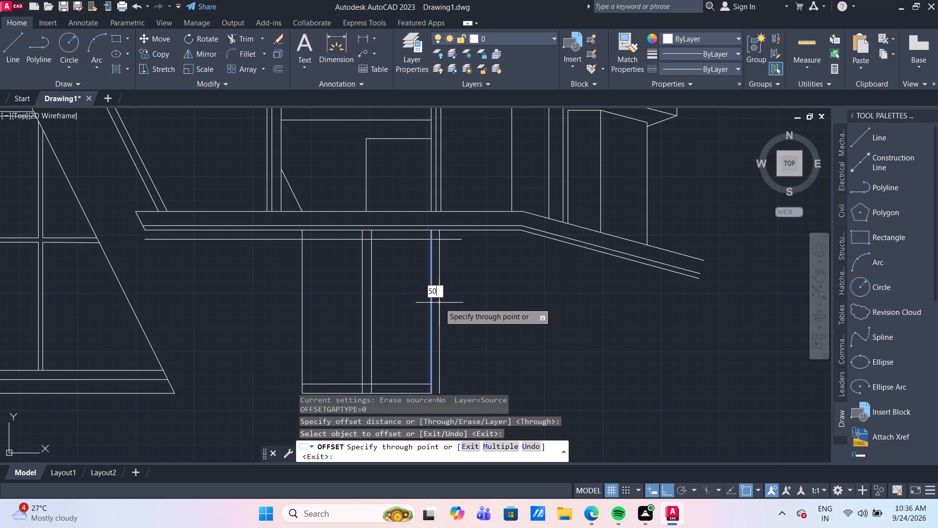
{"action": "key", "text": "Return"}
{"action": "middle_click_drag", "start_coordinate": [486, 351], "coordinate": [476, 335]}
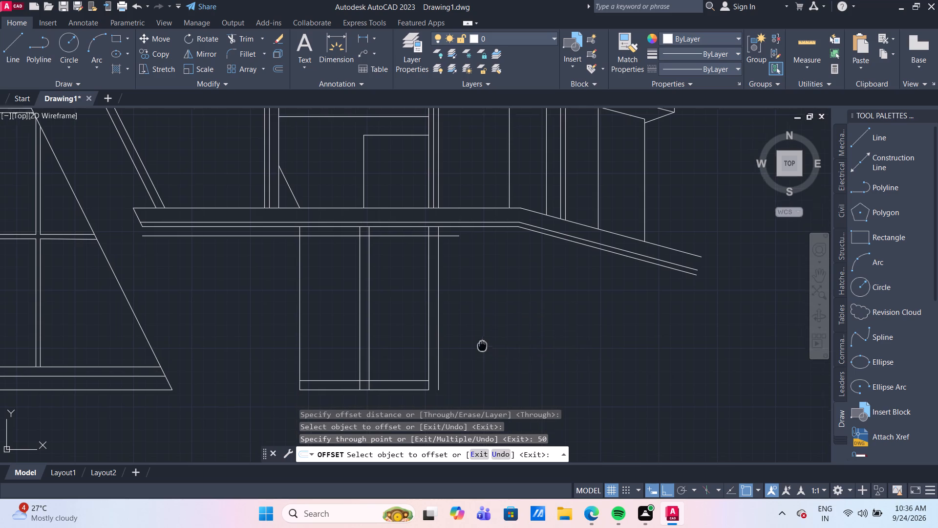
{"action": "middle_click_drag", "start_coordinate": [476, 335], "coordinate": [462, 306]}
{"action": "scroll", "coordinate": [462, 306], "scroll_direction": "down", "scroll_amount": 1}
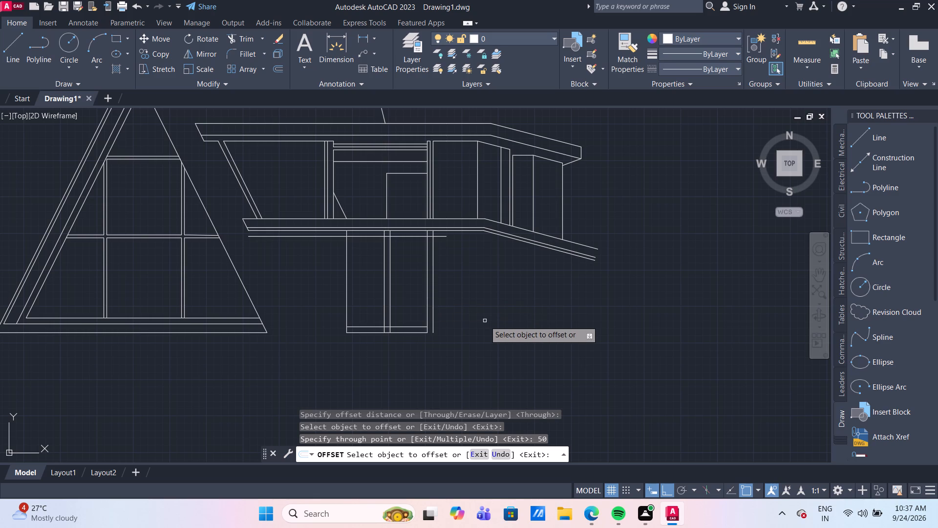
{"action": "scroll", "coordinate": [342, 249], "scroll_direction": "up", "scroll_amount": 2}
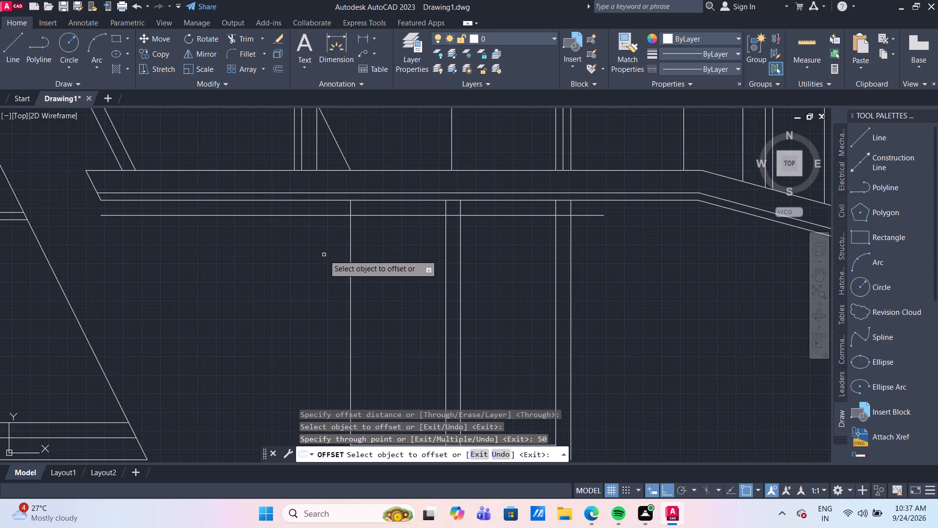
{"action": "key", "text": "Escape"}
Trim the upper horizontal offset to the two panel openings, and cut the central pair's and inner side vertical's ends above it.
{"action": "type", "text": "TR"}
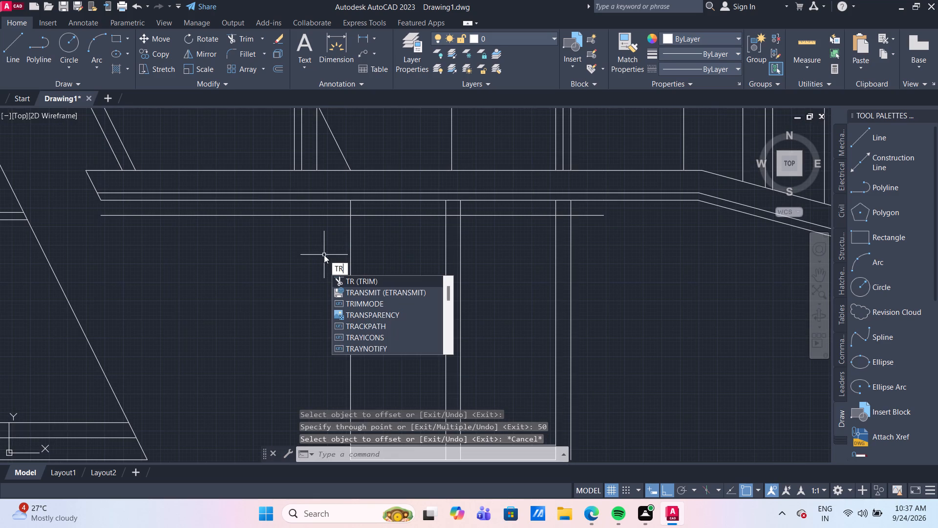
{"action": "key", "text": "Return"}
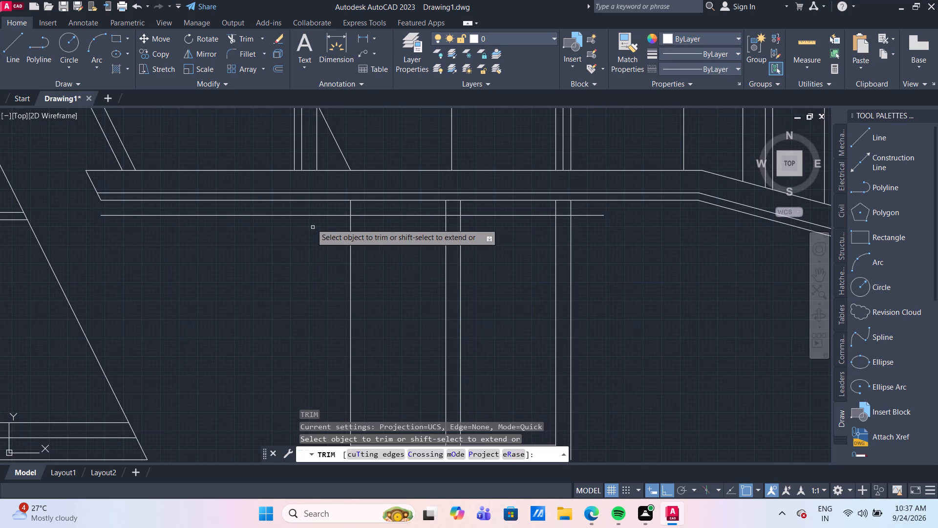
{"action": "left_click", "coordinate": [310, 216]}
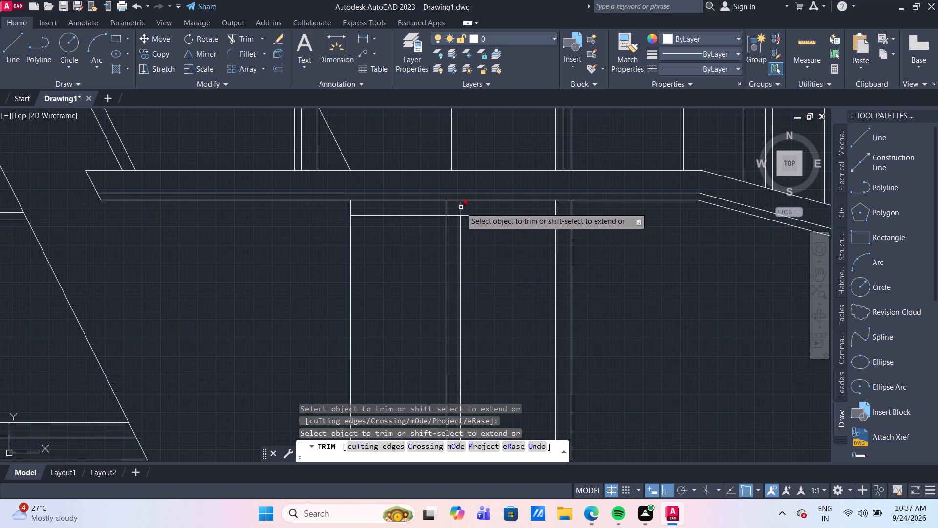
{"action": "left_click_drag", "start_coordinate": [461, 207], "coordinate": [456, 206]}
{"action": "left_click", "coordinate": [445, 202]}
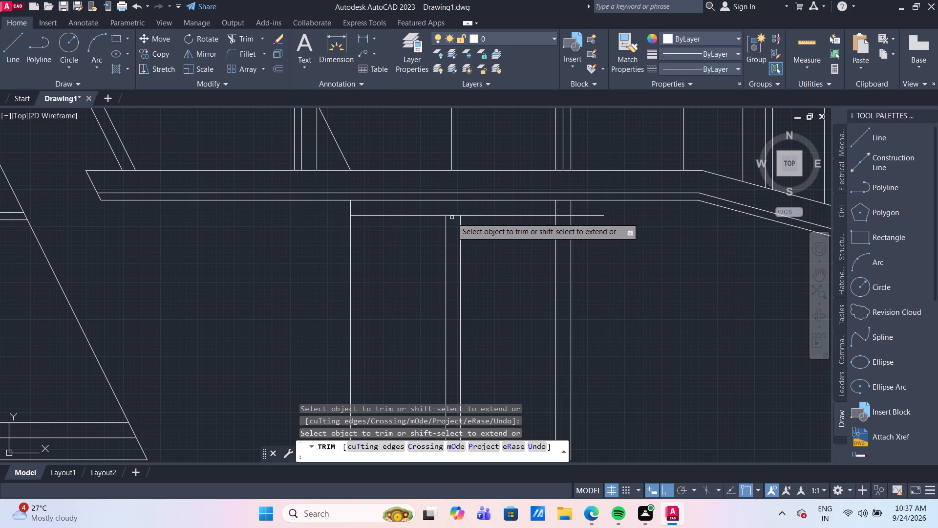
{"action": "left_click", "coordinate": [452, 216]}
{"action": "left_click", "coordinate": [448, 215]}
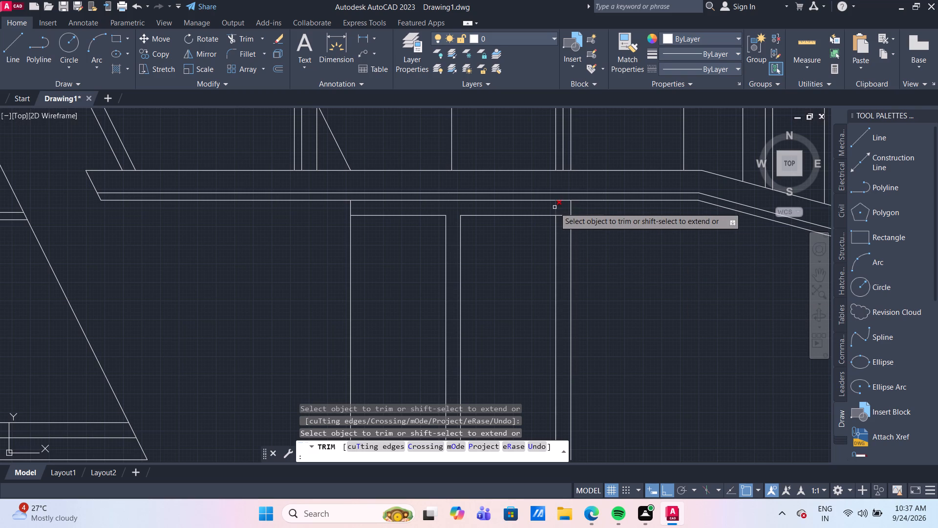
{"action": "left_click", "coordinate": [554, 207]}
{"action": "left_click", "coordinate": [562, 216]}
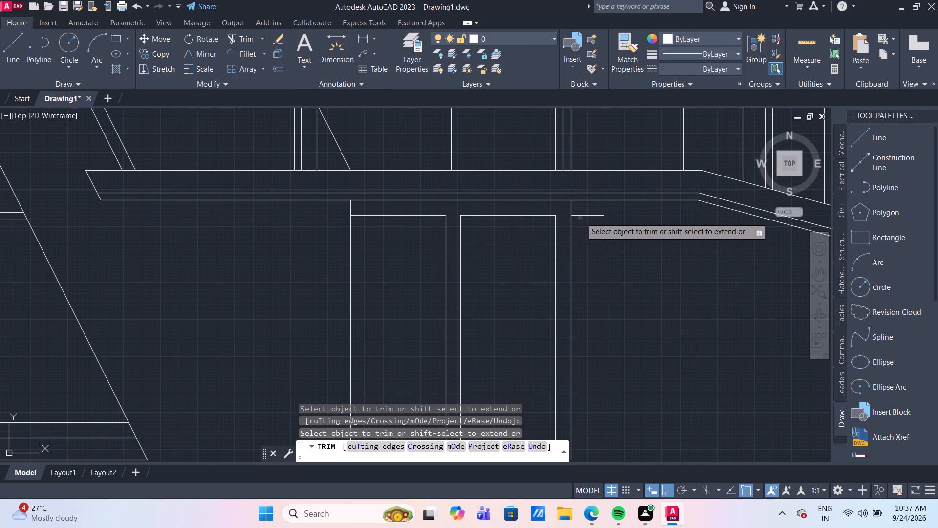
{"action": "left_click", "coordinate": [582, 216]}
Extend the base rectangle's bottom edge to the outer side vertical.
{"action": "scroll", "coordinate": [595, 250], "scroll_direction": "down", "scroll_amount": 3}
{"action": "scroll", "coordinate": [601, 310], "scroll_direction": "up", "scroll_amount": 3}
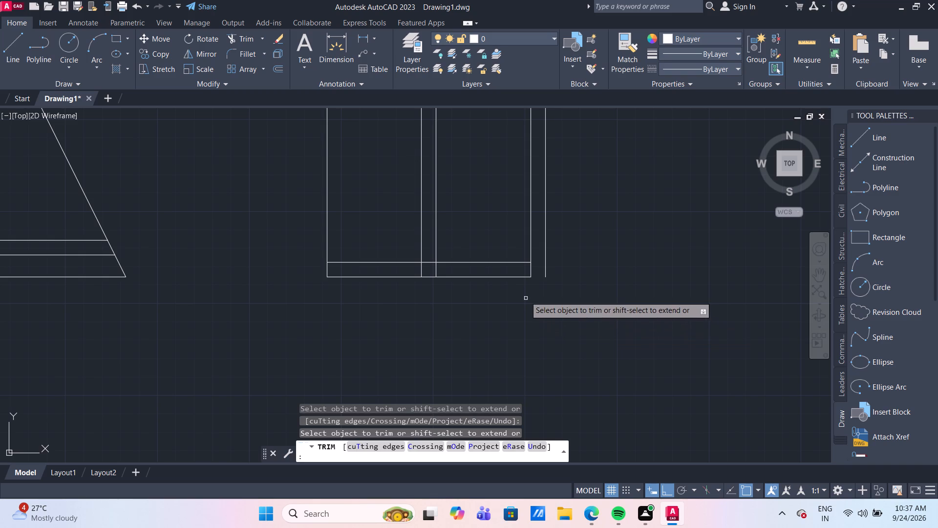
{"action": "left_click", "coordinate": [514, 278], "text": "shift"}
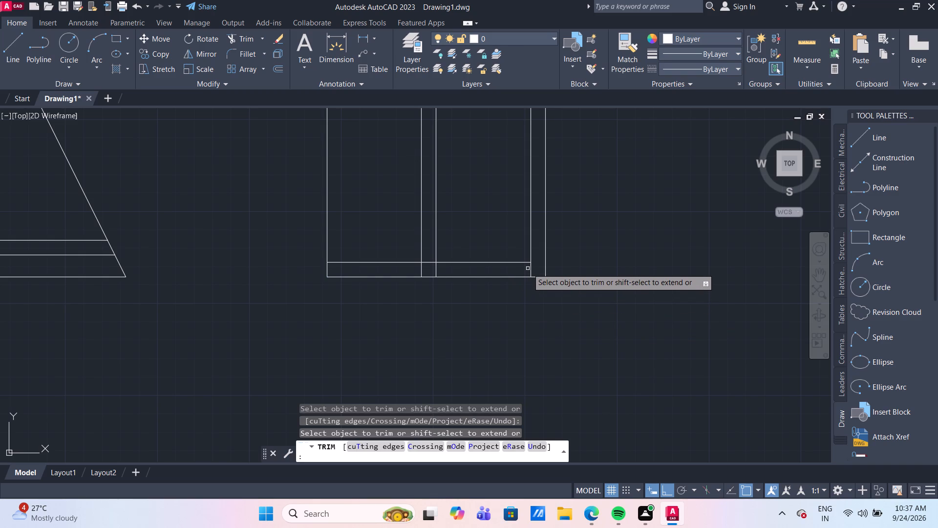
Trim the central pair's and inner side vertical's ends below the lower horizontal offset, and cut that offset between the two panels.
{"action": "left_click", "coordinate": [533, 270]}
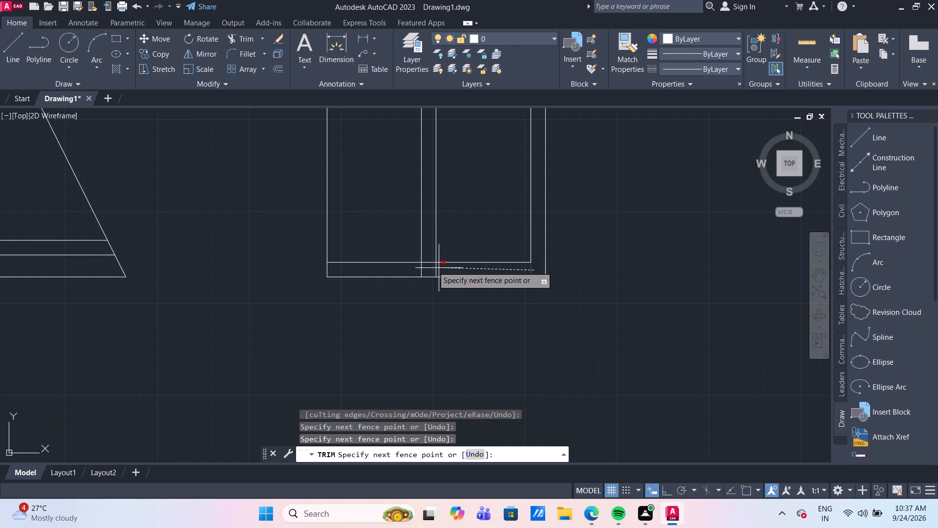
{"action": "left_click", "coordinate": [398, 271]}
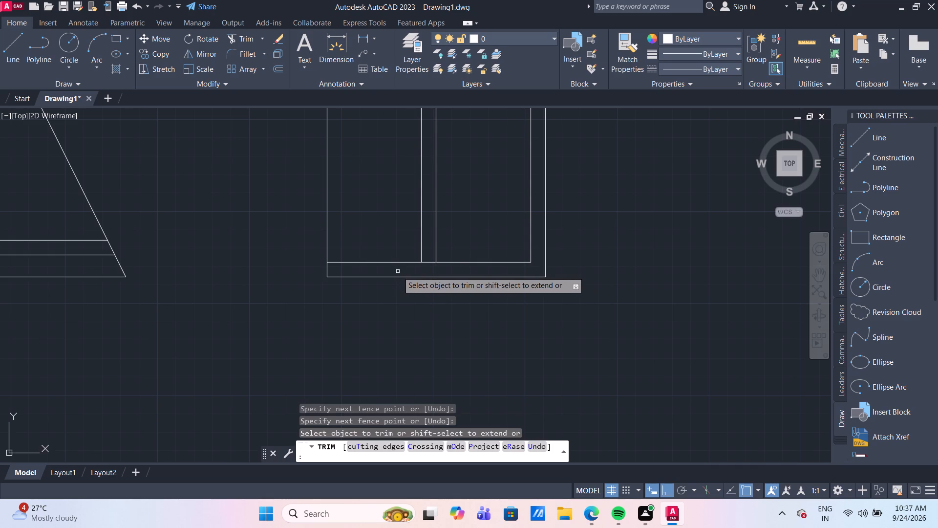
{"action": "left_click", "coordinate": [426, 263]}
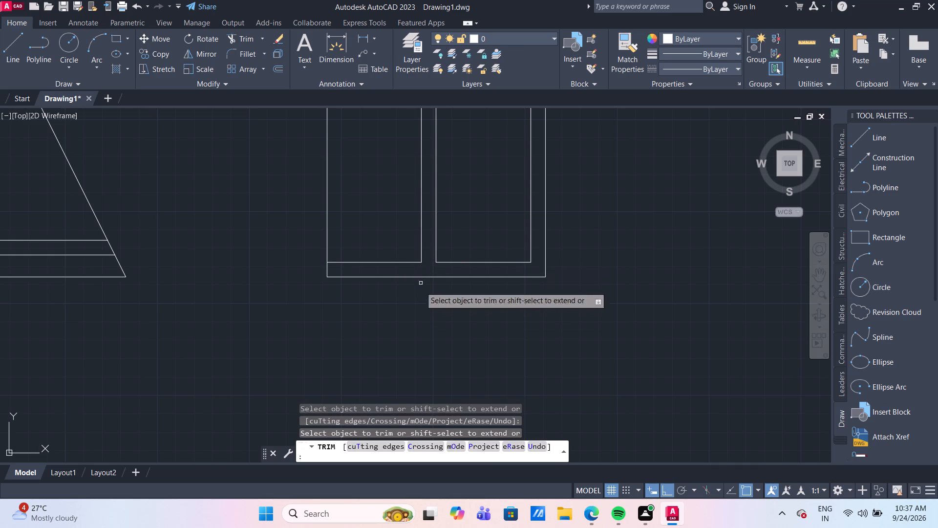
Extend the upper storey's inner sloping wall line down through the floor band to its bottom line.
{"action": "scroll", "coordinate": [420, 335], "scroll_direction": "down", "scroll_amount": 2}
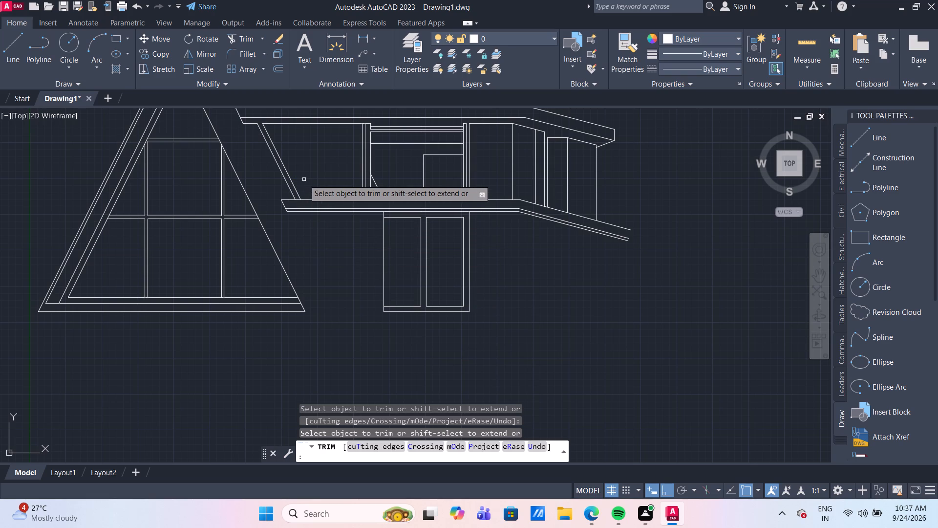
{"action": "left_click", "coordinate": [288, 176], "text": "shift"}
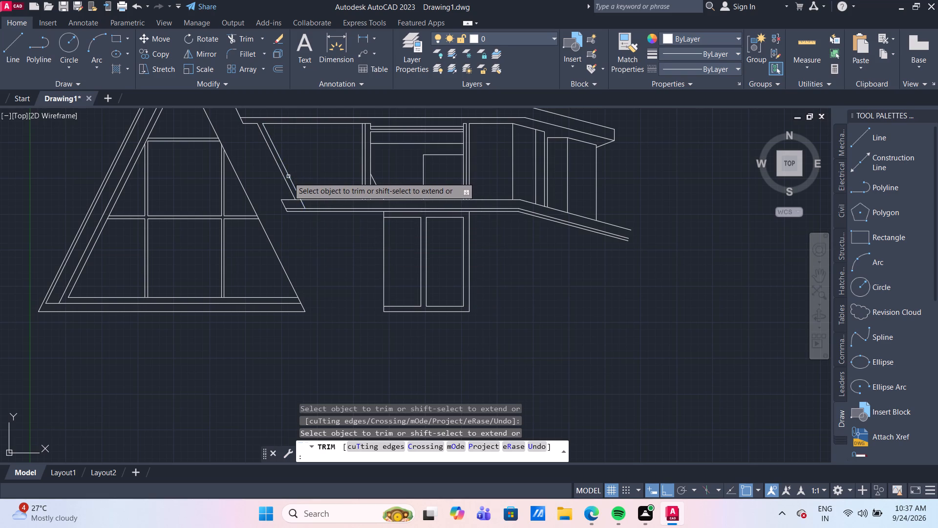
{"action": "left_click", "coordinate": [302, 204], "text": "shift"}
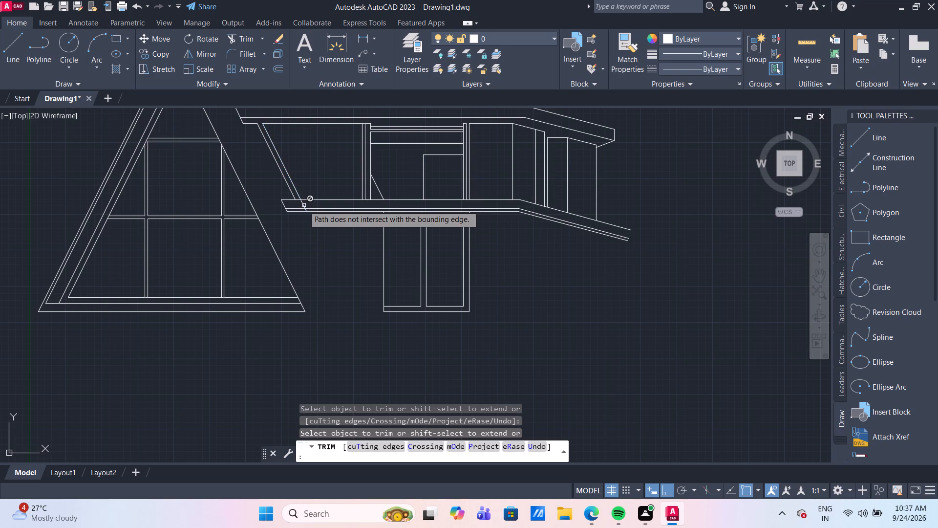
{"action": "left_click", "coordinate": [303, 206], "text": "shift"}
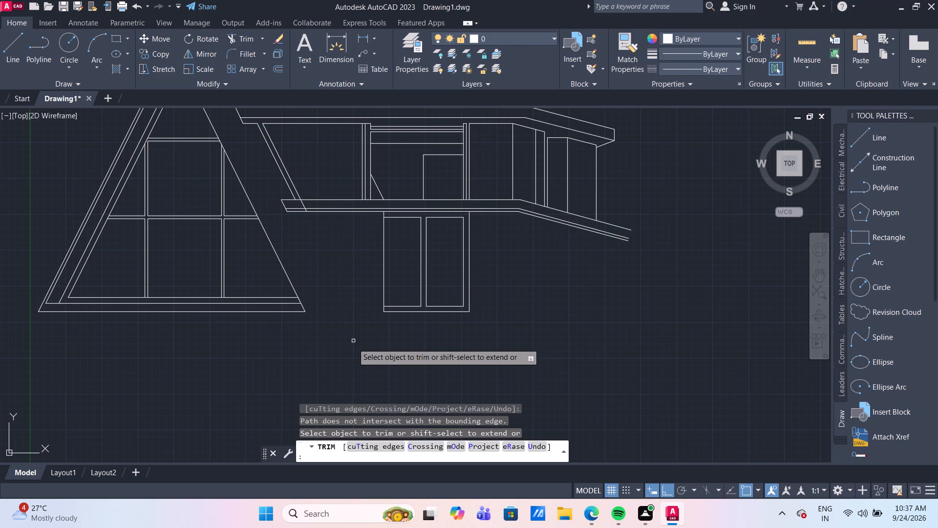
Draw a horizontal helper line about 1800 mm long below the base, spanning from near the triangular frame's corner past the panels.
{"action": "key", "text": "Escape"}
{"action": "key", "text": "l"}
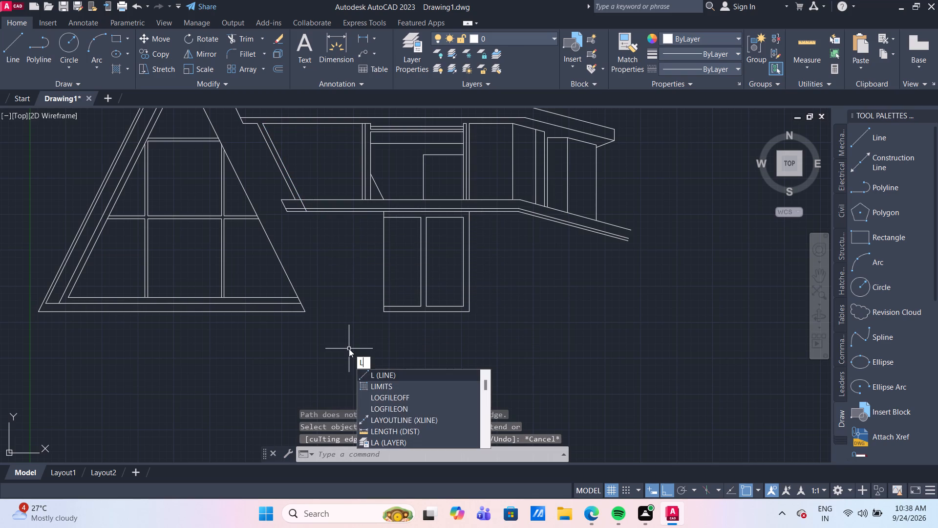
{"action": "key", "text": "Return"}
{"action": "left_click", "coordinate": [278, 348]}
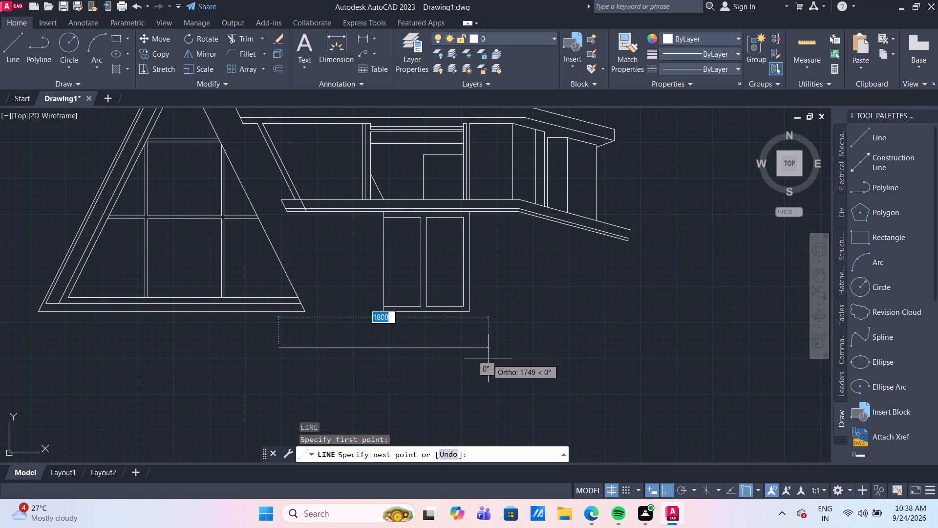
{"action": "left_click", "coordinate": [492, 358]}
{"action": "key", "text": "Escape"}
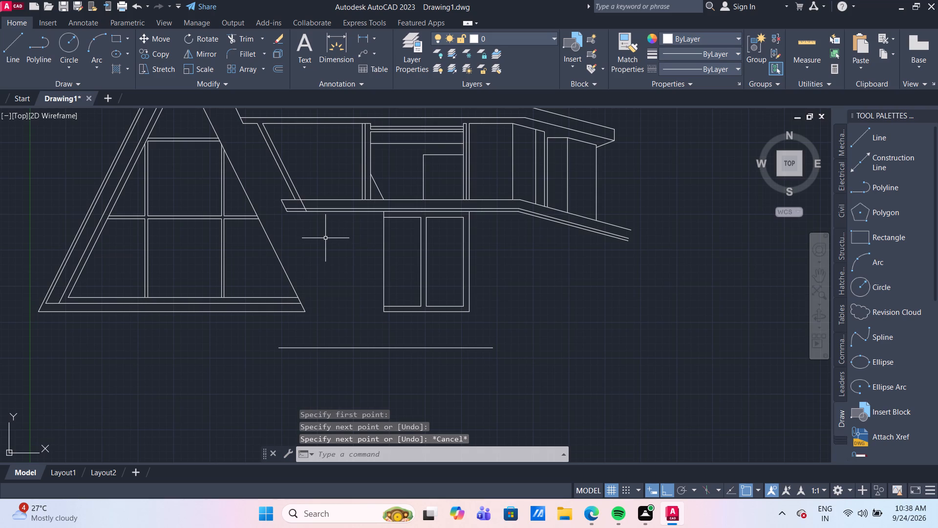
Extend the sloping wall line below the floor band down to the horizontal helper line.
{"action": "key", "text": "e"}
{"action": "key", "text": "BackSpace"}
{"action": "type", "text": "TR"}
{"action": "key", "text": "Return"}
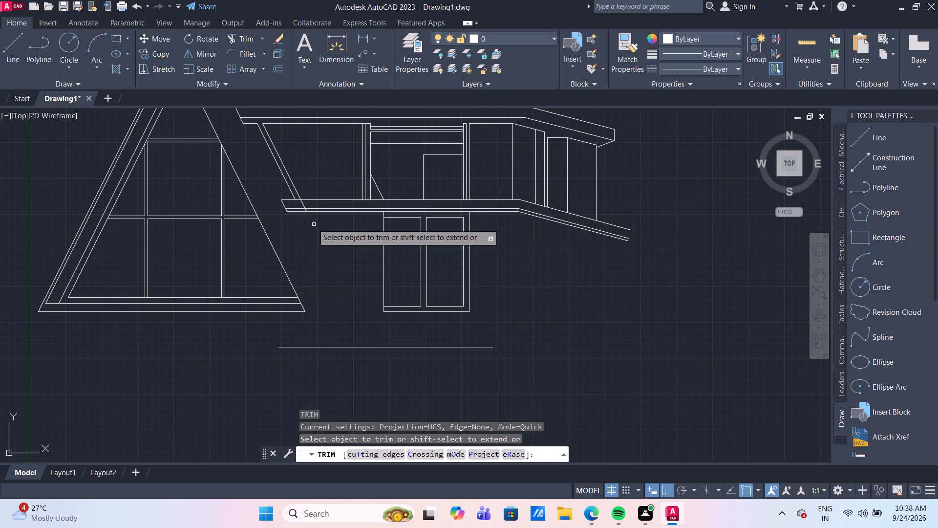
{"action": "left_click", "coordinate": [303, 204], "text": "shift"}
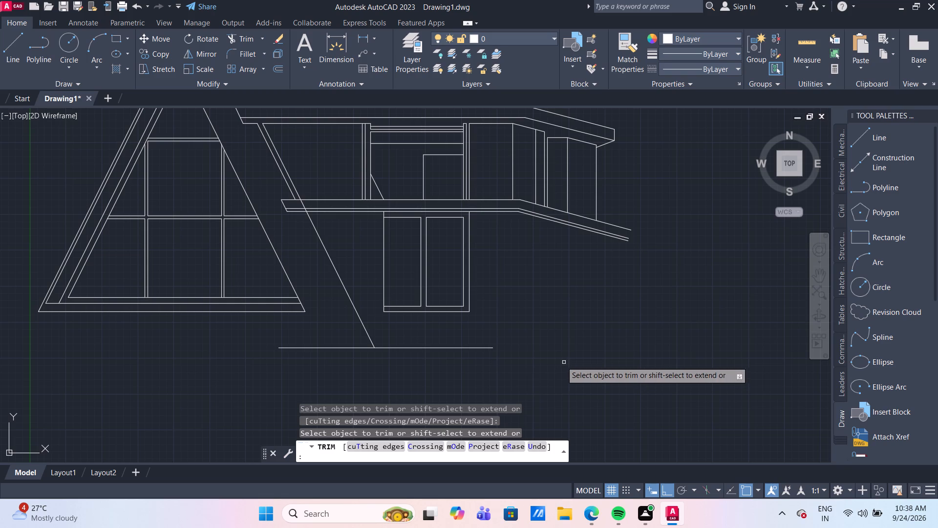
Extend the triangular frame's bottom line past the sloping wall line to the base rectangle.
{"action": "left_click", "coordinate": [273, 313], "text": "shift"}
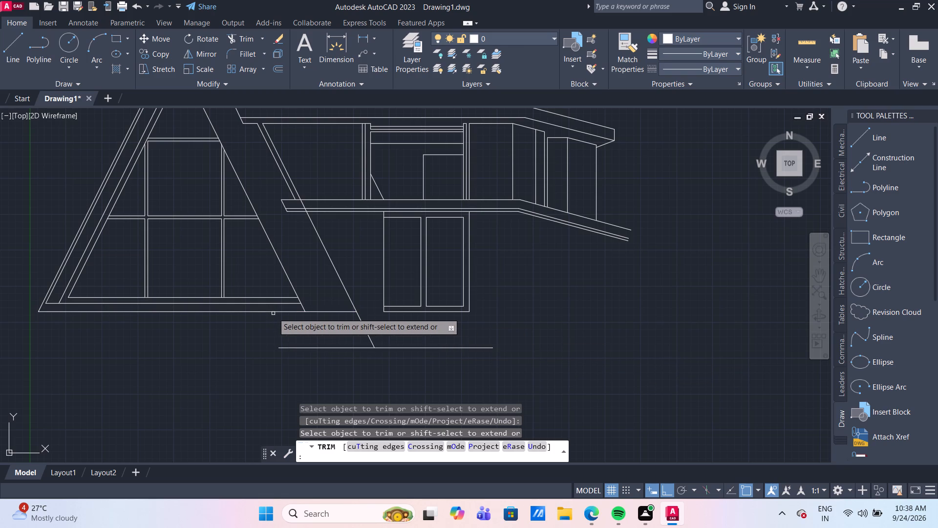
{"action": "left_click", "coordinate": [330, 312], "text": "shift"}
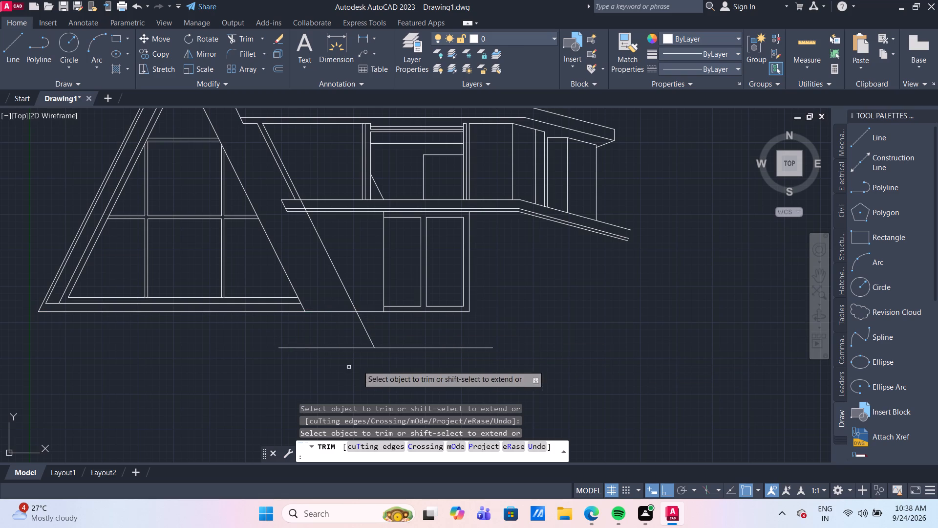
Trim the sloping wall line's tail below the ground line and remove the horizontal helper line.
{"action": "left_click", "coordinate": [419, 363]}
{"action": "left_click", "coordinate": [338, 332]}
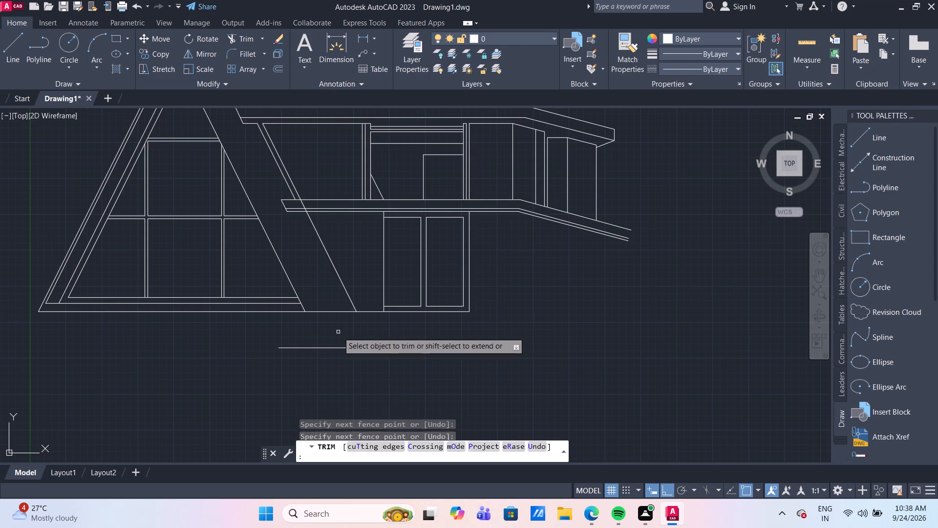
{"action": "left_click", "coordinate": [338, 335]}
{"action": "left_click", "coordinate": [333, 359]}
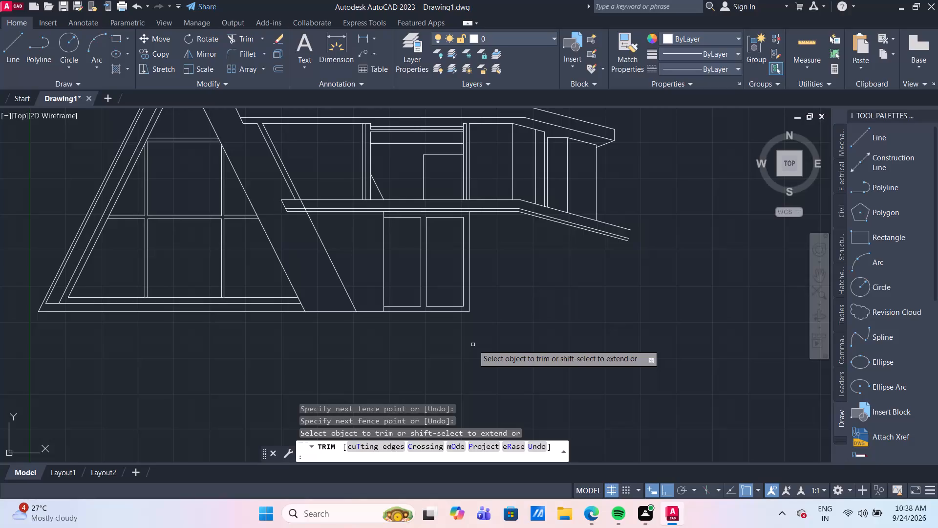
{"action": "key", "text": "Escape"}
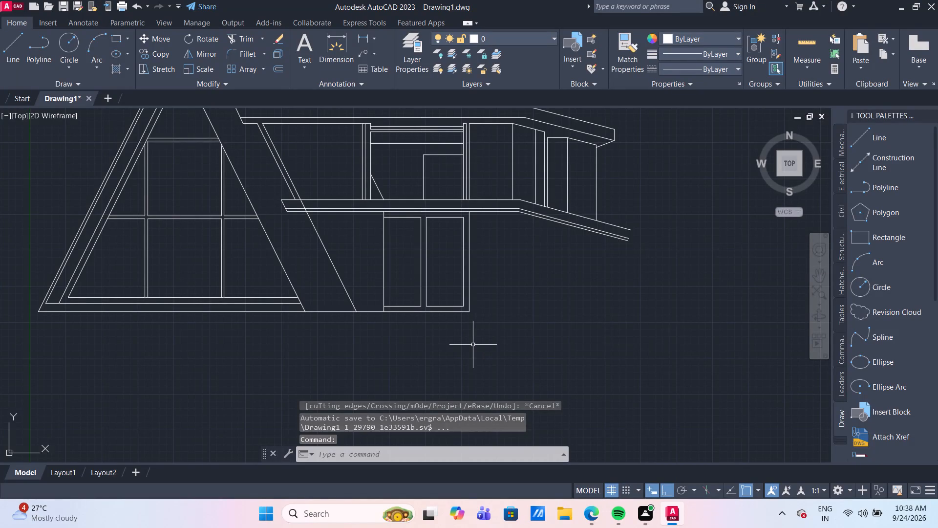
With Ortho off, draw a diagonal line about 1540 mm long from the sloping wall line's foot to the midpoint snap on the floor band.
{"action": "middle_click_drag", "start_coordinate": [528, 320], "coordinate": [489, 301]}
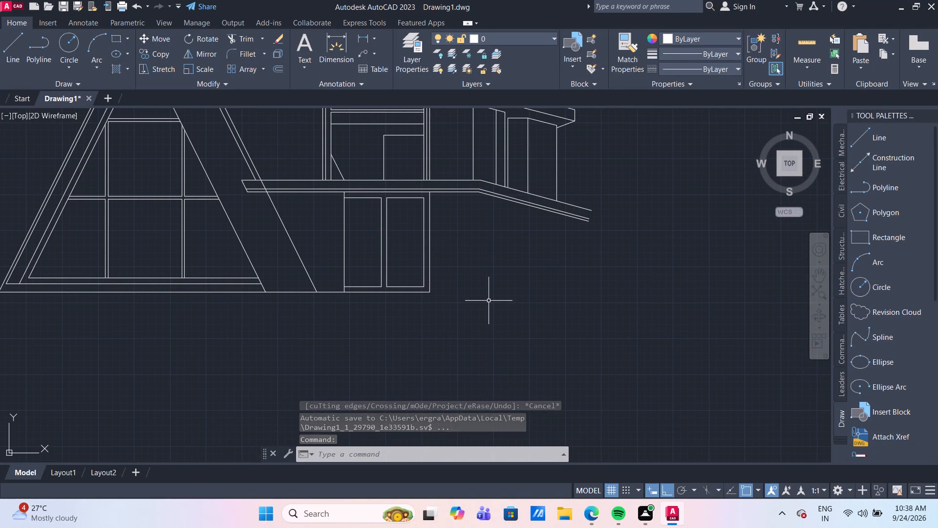
{"action": "left_click", "coordinate": [670, 488]}
{"action": "scroll", "coordinate": [316, 284], "scroll_direction": "up", "scroll_amount": 1}
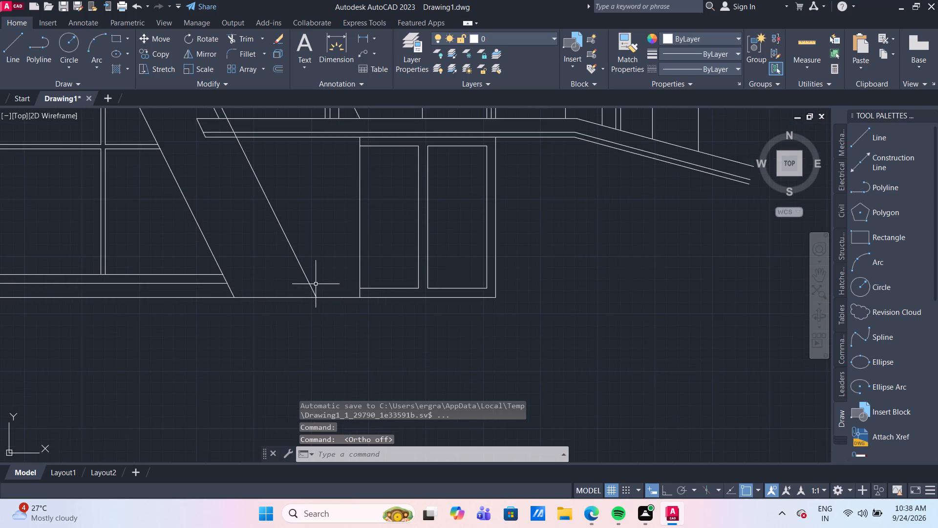
{"action": "scroll", "coordinate": [315, 284], "scroll_direction": "up", "scroll_amount": 1}
{"action": "key", "text": "l"}
{"action": "key", "text": "Return"}
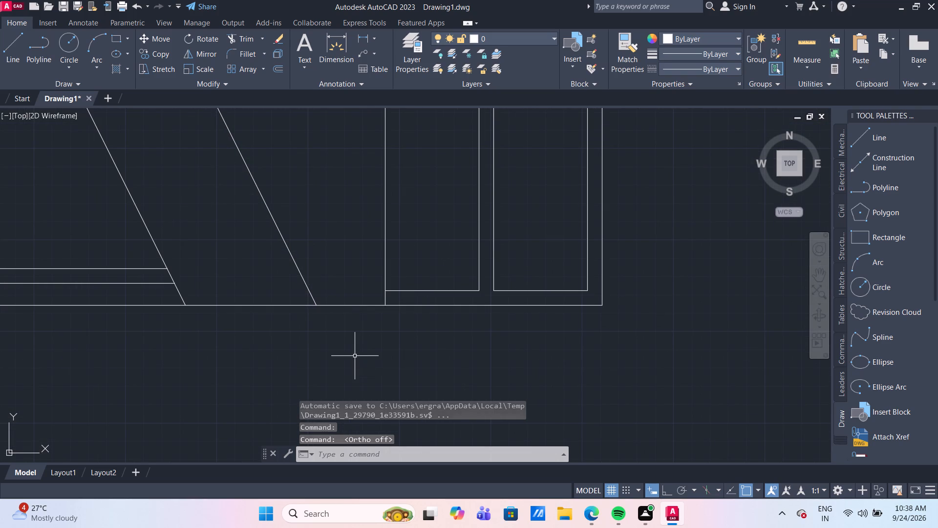
{"action": "left_click", "coordinate": [316, 303]}
{"action": "middle_click_drag", "start_coordinate": [497, 126], "coordinate": [406, 211]}
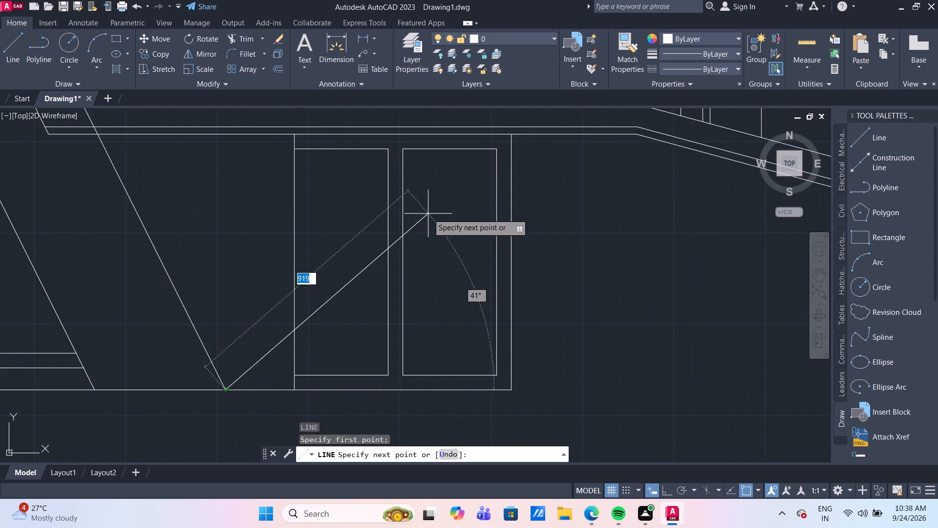
{"action": "scroll", "coordinate": [428, 214], "scroll_direction": "down", "scroll_amount": 2}
{"action": "scroll", "coordinate": [502, 187], "scroll_direction": "up", "scroll_amount": 2}
{"action": "scroll", "coordinate": [502, 187], "scroll_direction": "down", "scroll_amount": 1}
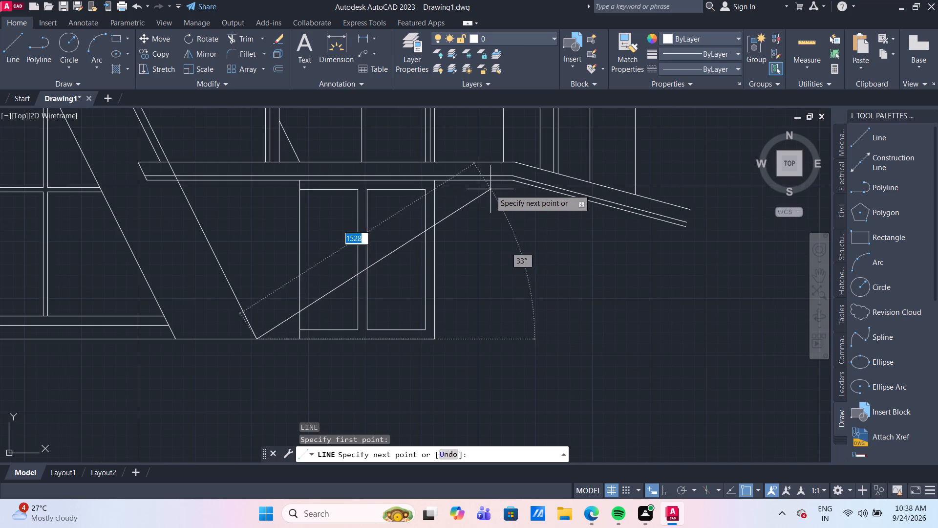
{"action": "scroll", "coordinate": [489, 189], "scroll_direction": "down", "scroll_amount": 1}
{"action": "scroll", "coordinate": [483, 179], "scroll_direction": "up", "scroll_amount": 1}
{"action": "middle_click_drag", "start_coordinate": [483, 179], "coordinate": [449, 167]}
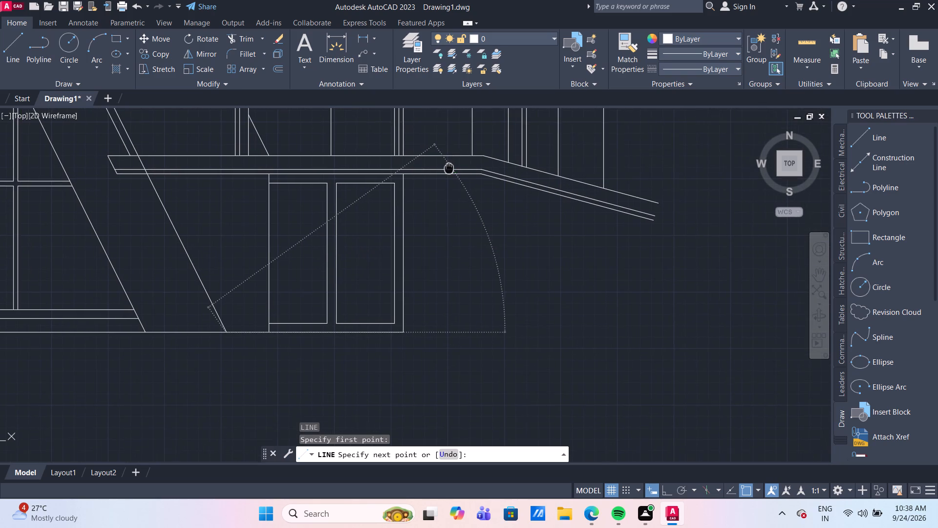
{"action": "middle_click_drag", "start_coordinate": [449, 167], "coordinate": [426, 178]}
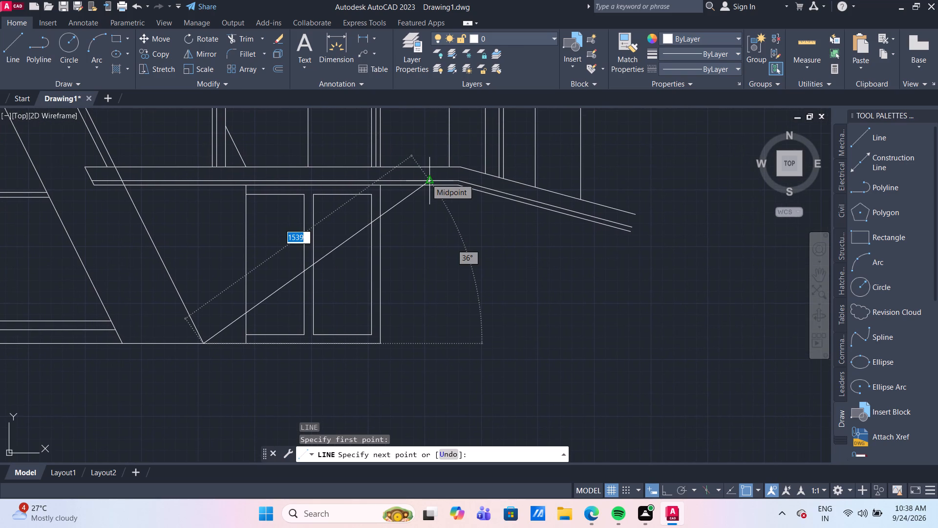
{"action": "left_click", "coordinate": [426, 178]}
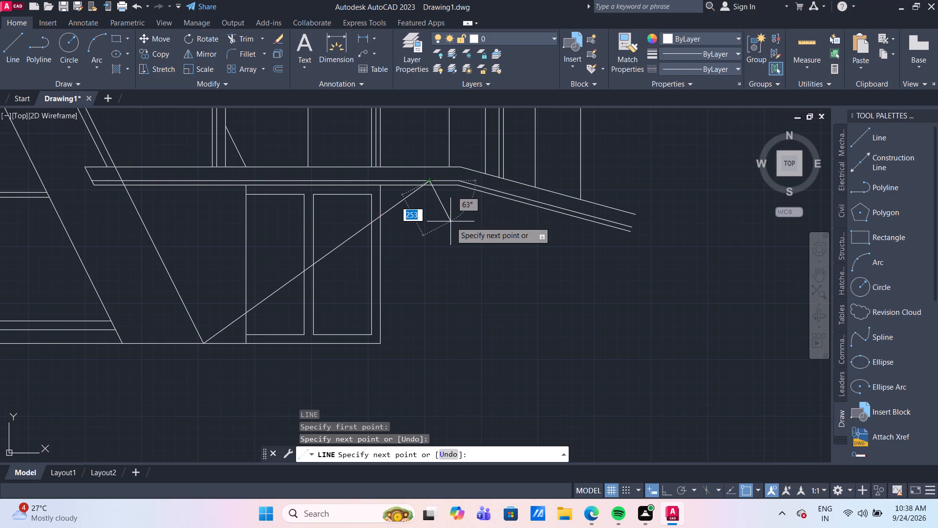
{"action": "key", "text": "Return"}
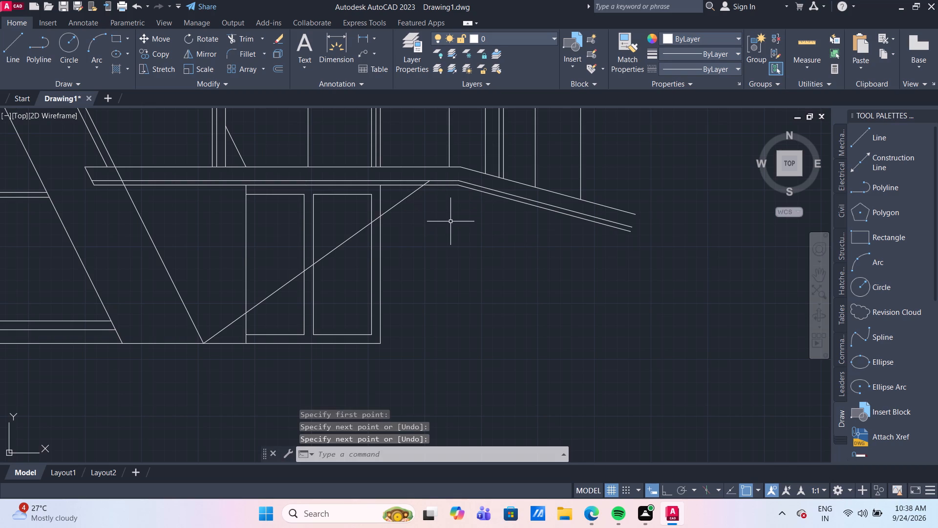
Offset the diagonal line 80 mm toward its lower side.
{"action": "key", "text": "o"}
{"action": "key", "text": "Return"}
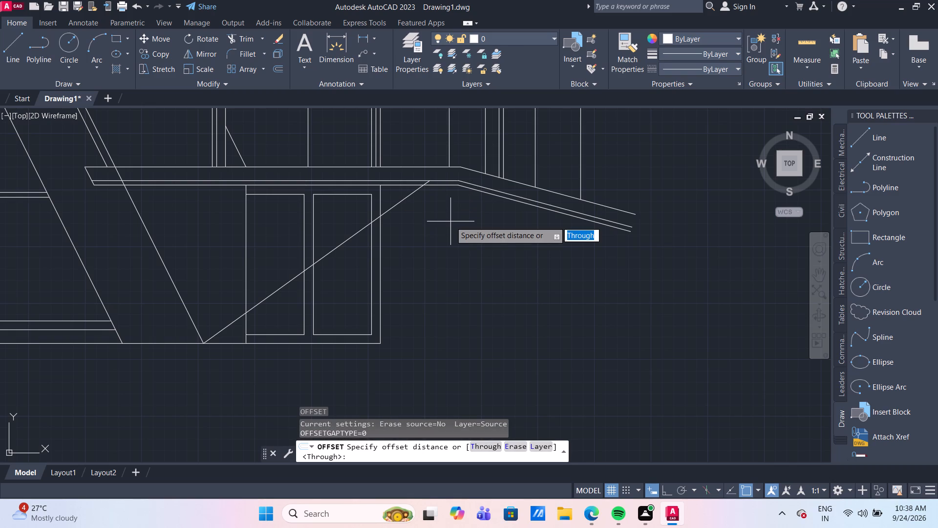
{"action": "key", "text": "Return"}
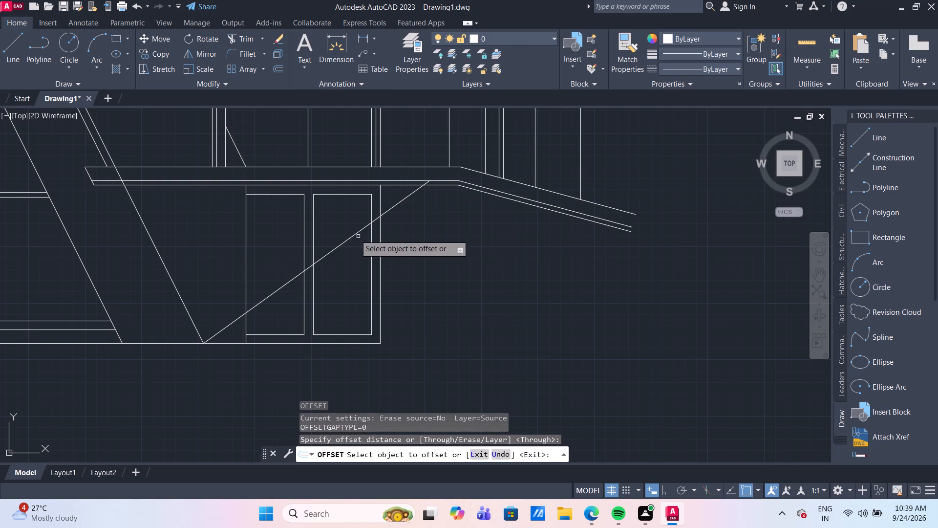
{"action": "left_click", "coordinate": [353, 235]}
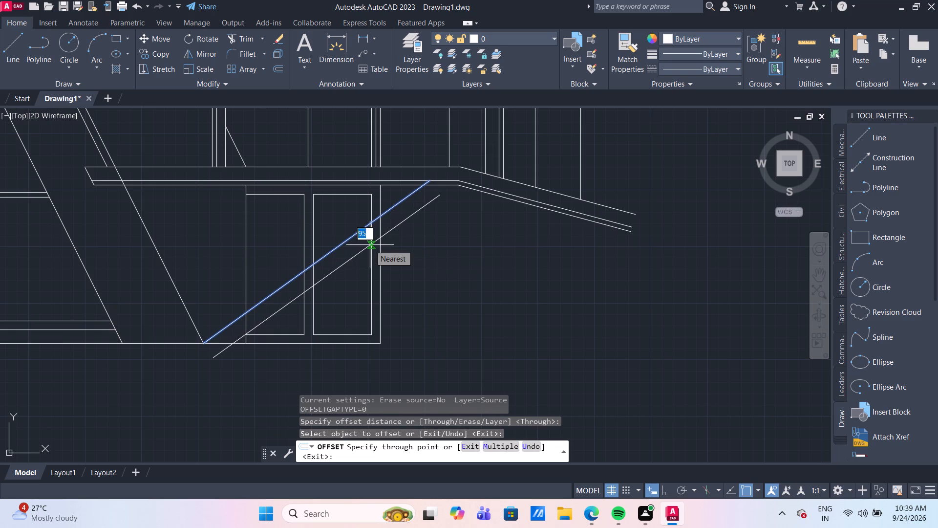
{"action": "type", "text": "80"}
{"action": "key", "text": "Return"}
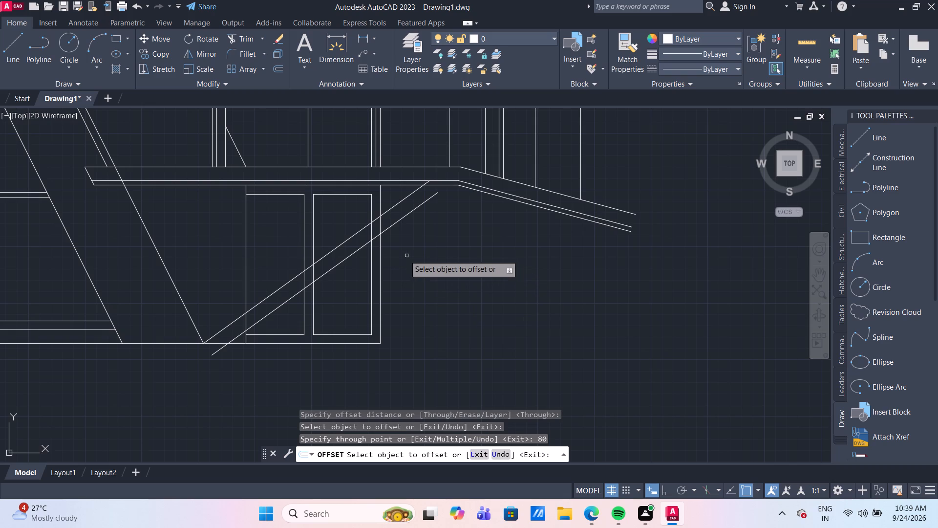
{"action": "left_click", "coordinate": [389, 228]}
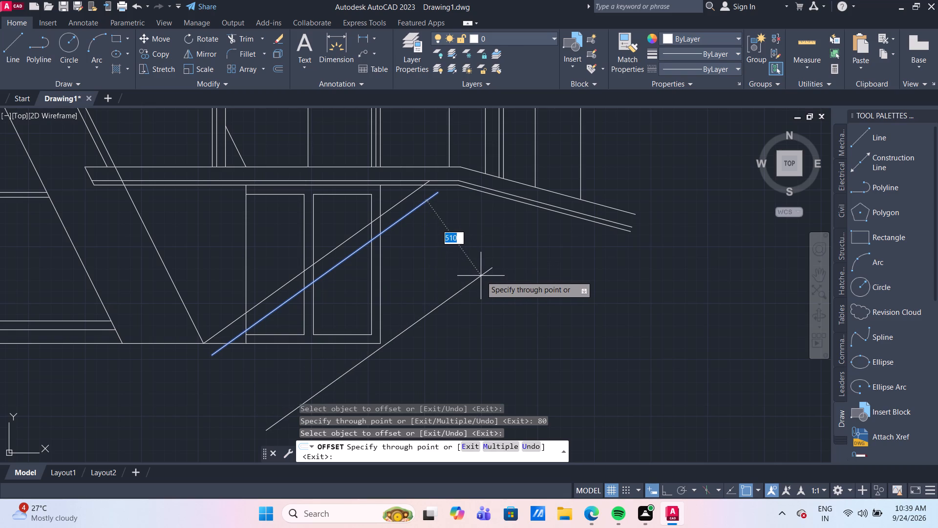
{"action": "key", "text": "Escape"}
Copy the offset diagonal by its lower end to the panelled base's bottom-right corner and to the adjacent panel's bottom-right corner.
{"action": "left_click", "coordinate": [216, 353]}
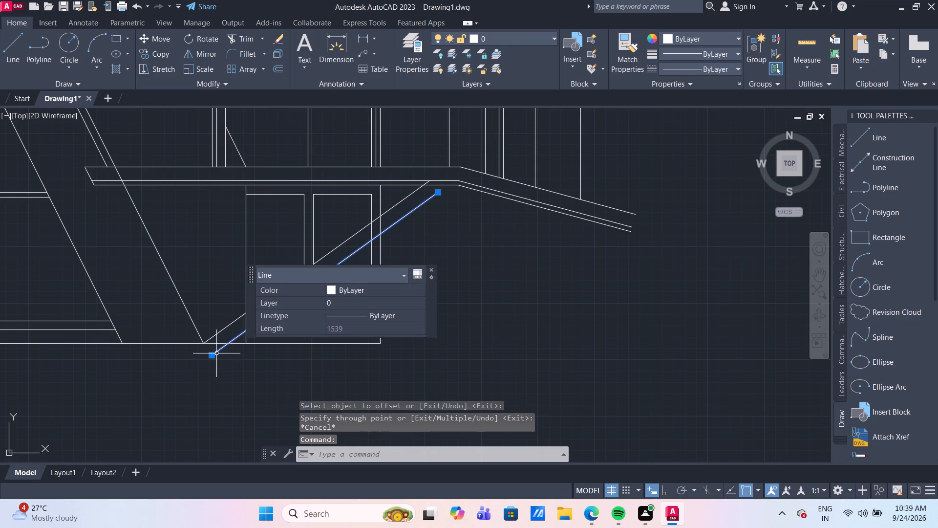
{"action": "type", "text": "CO"}
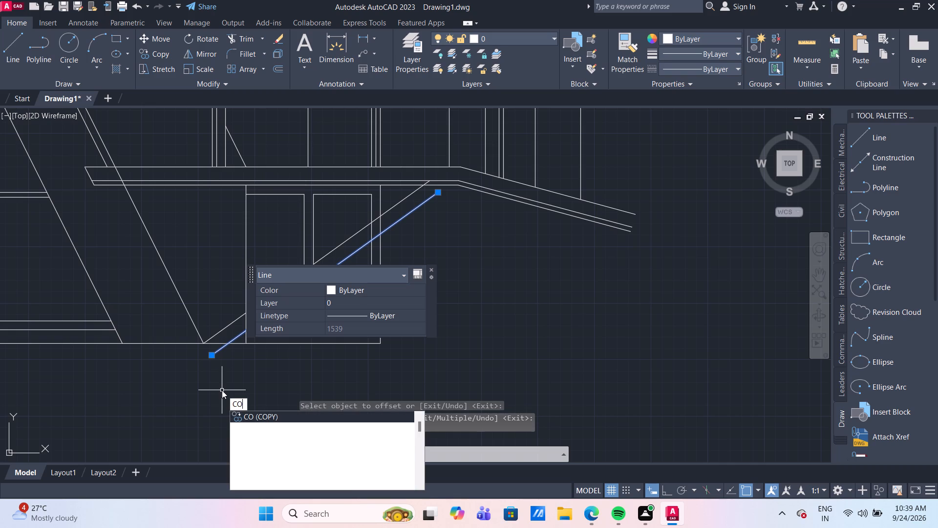
{"action": "key", "text": "Return"}
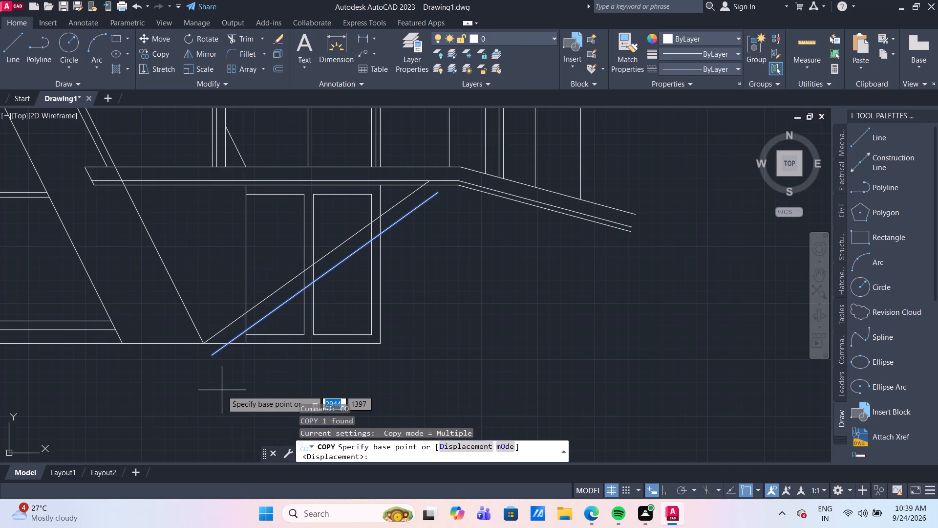
{"action": "left_click", "coordinate": [212, 357]}
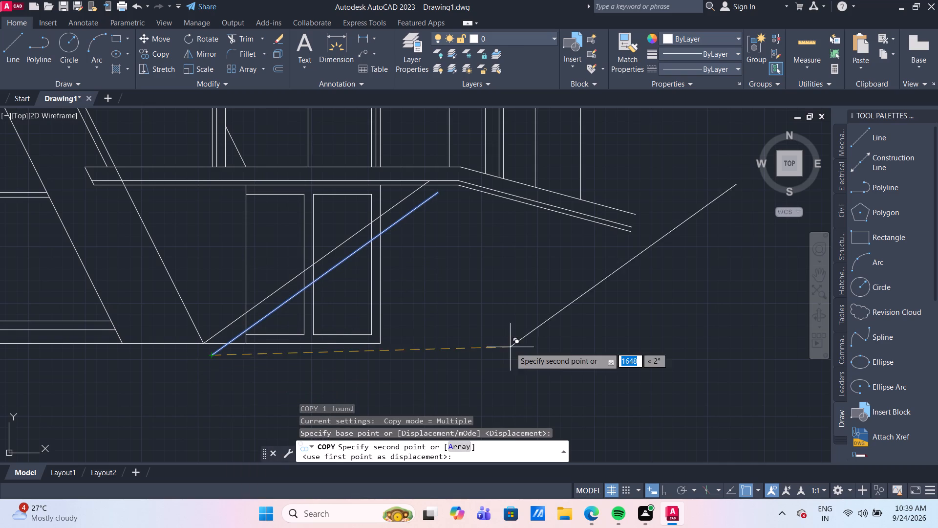
{"action": "left_click", "coordinate": [380, 342]}
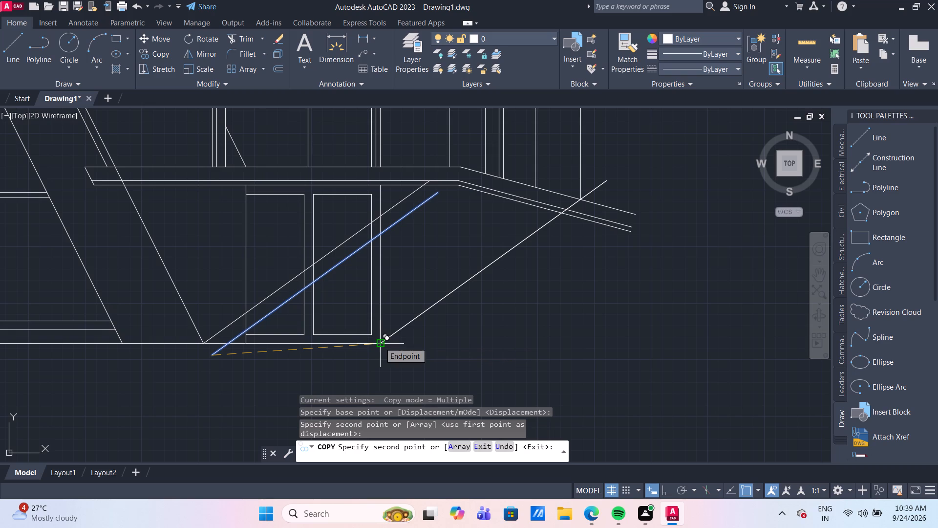
{"action": "left_click", "coordinate": [380, 342]}
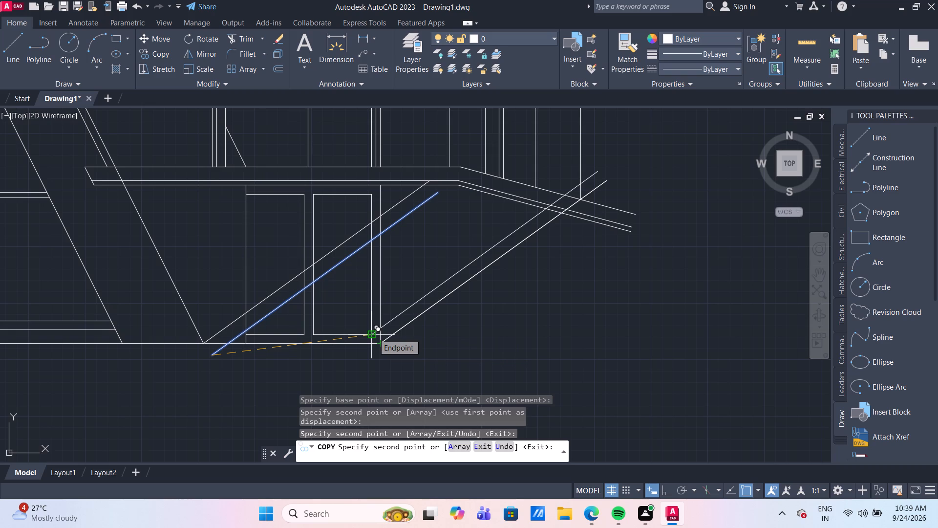
{"action": "left_click", "coordinate": [373, 334]}
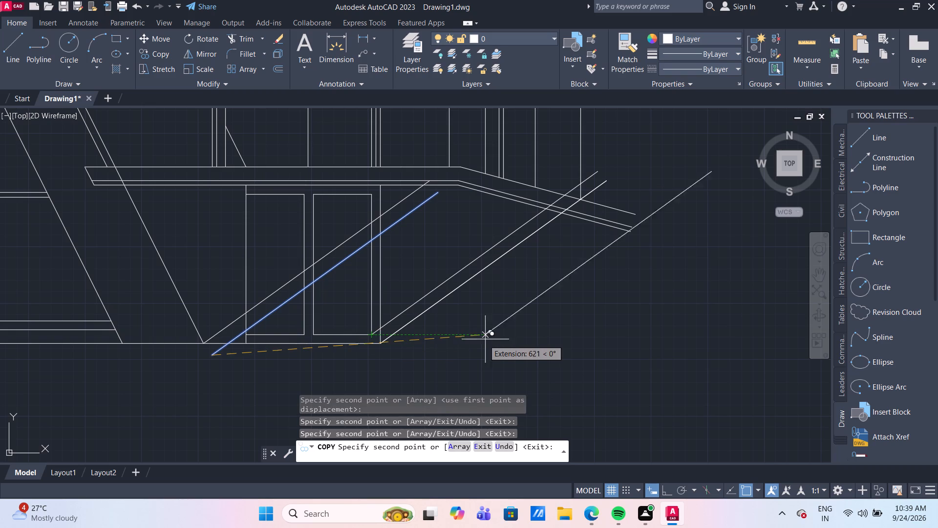
{"action": "key", "text": "Escape"}
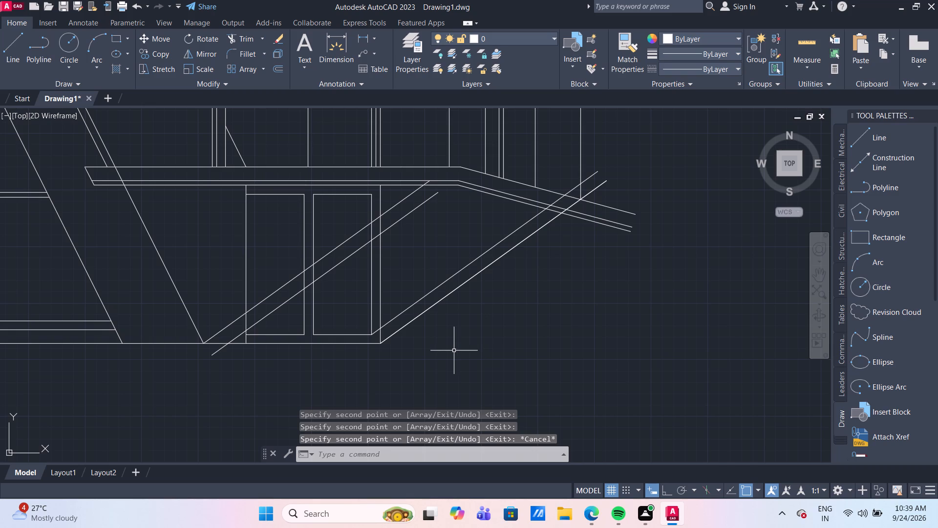
Extend the original offset diagonal's upper end to the floor band and trim its tail below the ground line.
{"action": "type", "text": "TR"}
{"action": "key", "text": "Return"}
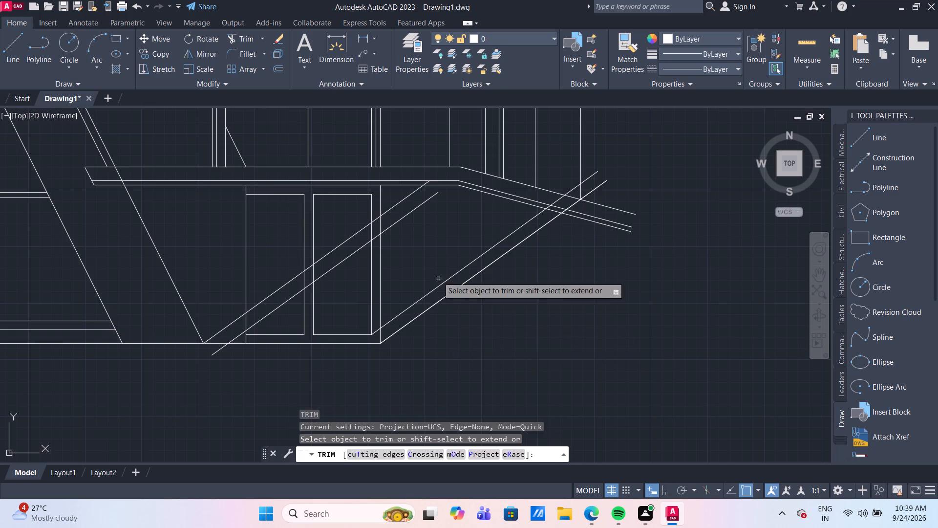
{"action": "left_click", "coordinate": [427, 202], "text": "shift"}
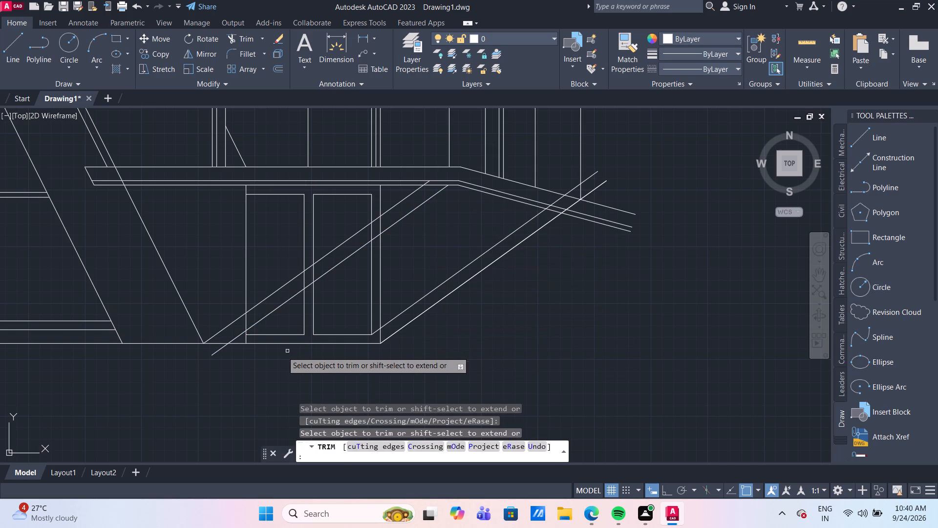
{"action": "left_click", "coordinate": [216, 353]}
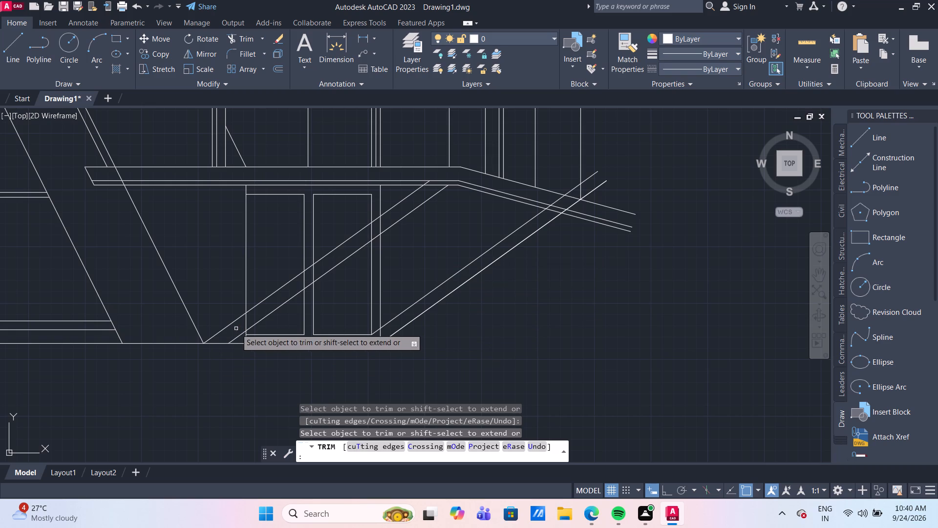
Trim the panel lines between the two original diagonals and the upper diagonal's end inside the floor band.
{"action": "left_click", "coordinate": [236, 329]}
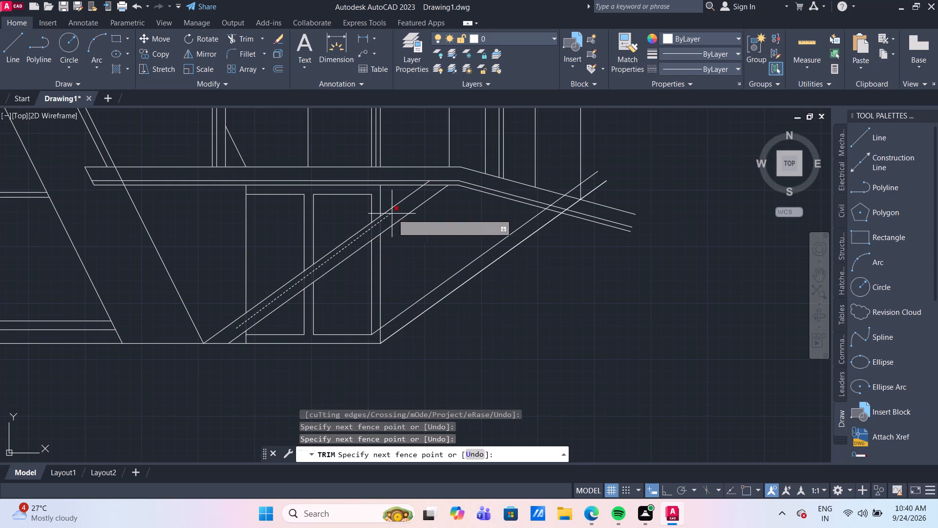
{"action": "left_click", "coordinate": [394, 215]}
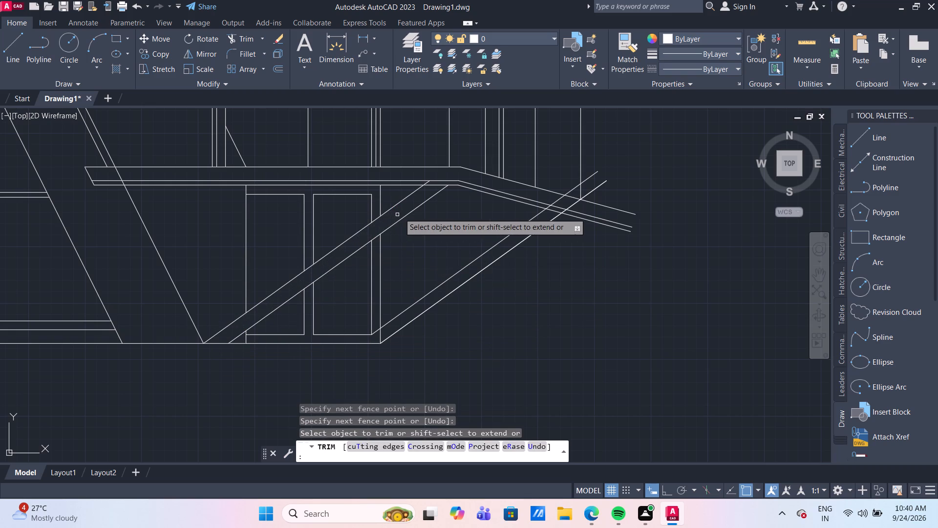
{"action": "scroll", "coordinate": [432, 179], "scroll_direction": "up", "scroll_amount": 4}
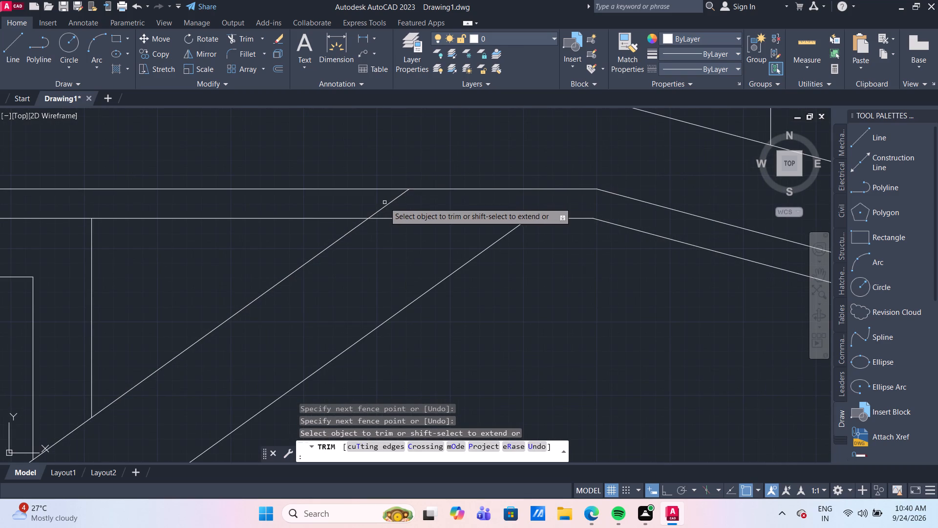
{"action": "left_click", "coordinate": [384, 202]}
{"action": "left_click", "coordinate": [423, 204]}
{"action": "scroll", "coordinate": [423, 204], "scroll_direction": "down", "scroll_amount": 3}
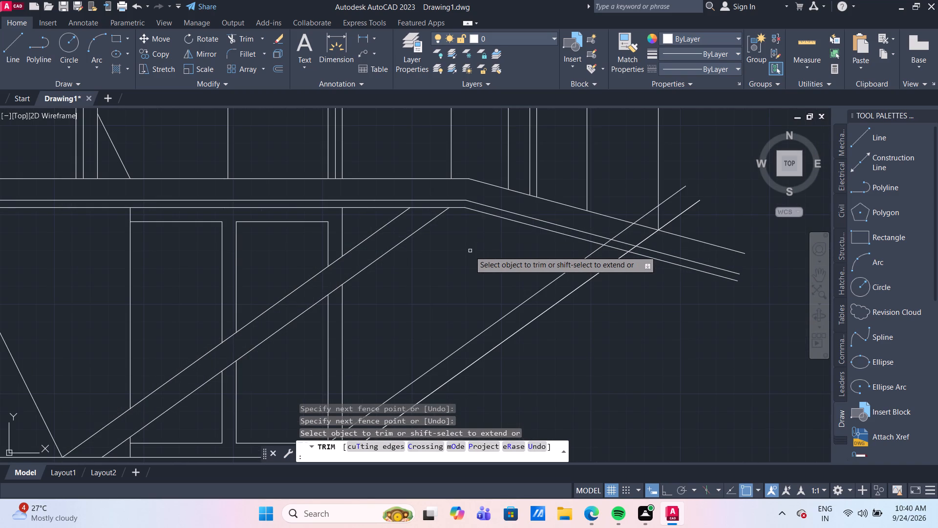
{"action": "scroll", "coordinate": [469, 251], "scroll_direction": "down", "scroll_amount": 2}
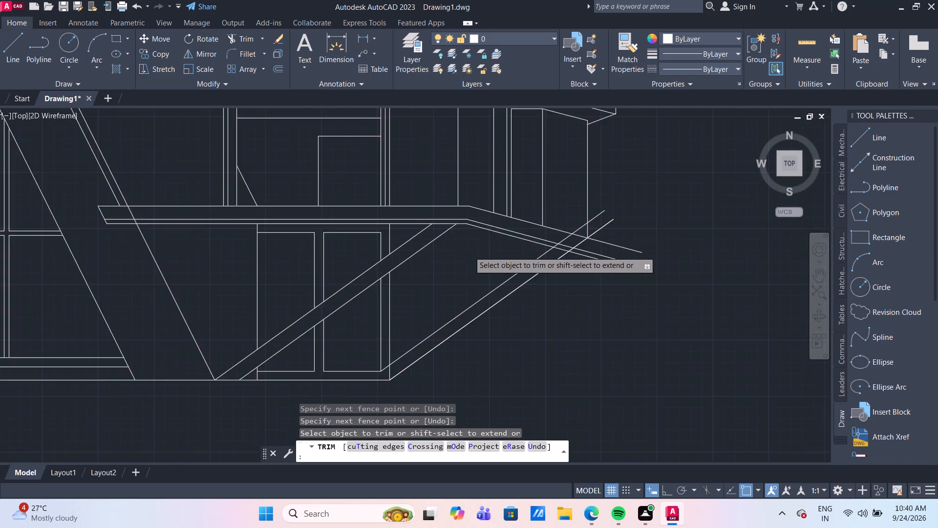
{"action": "scroll", "coordinate": [531, 273], "scroll_direction": "up", "scroll_amount": 3}
{"action": "middle_click_drag", "start_coordinate": [534, 247], "coordinate": [427, 316]}
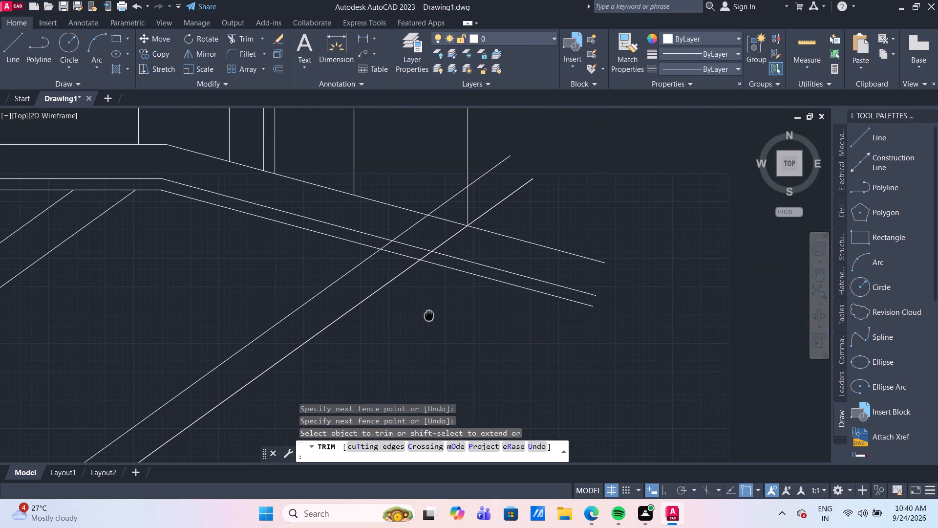
{"action": "middle_click_drag", "start_coordinate": [427, 316], "coordinate": [413, 275]}
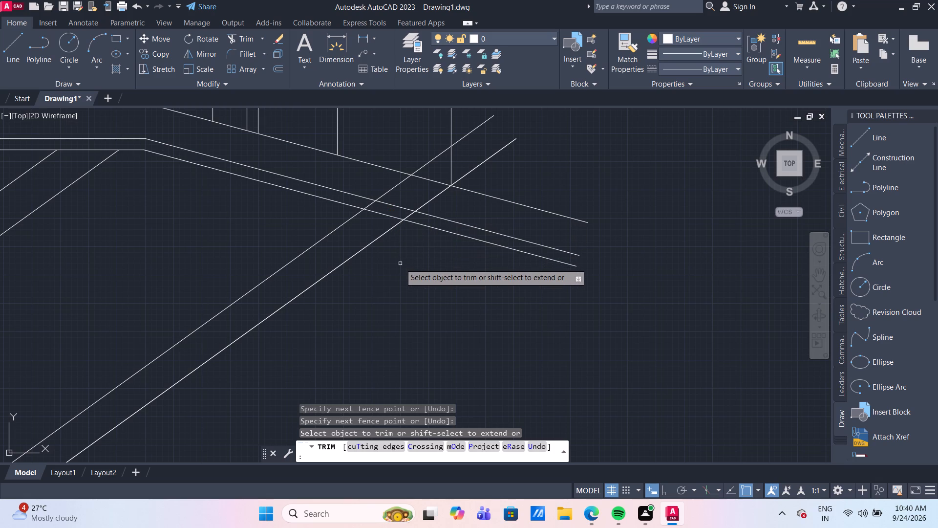
{"action": "scroll", "coordinate": [400, 264], "scroll_direction": "down", "scroll_amount": 2}
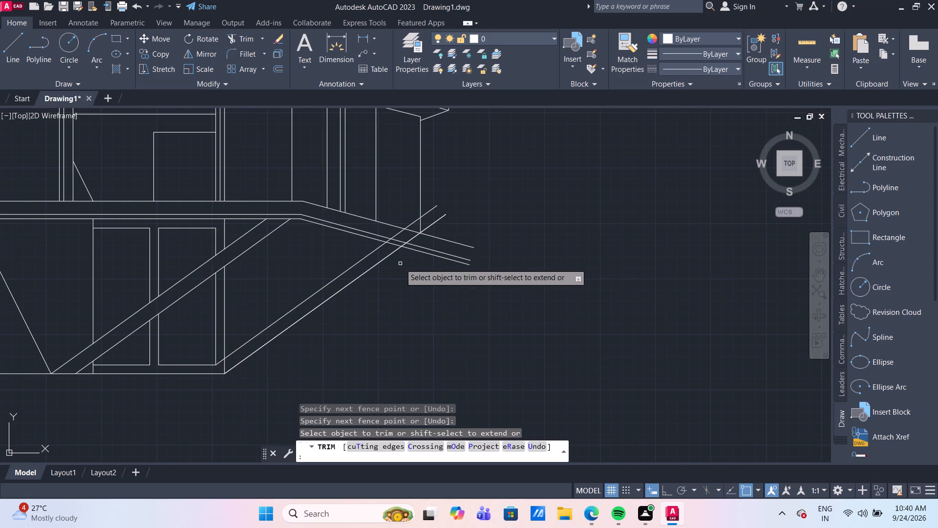
{"action": "key", "text": "Escape"}
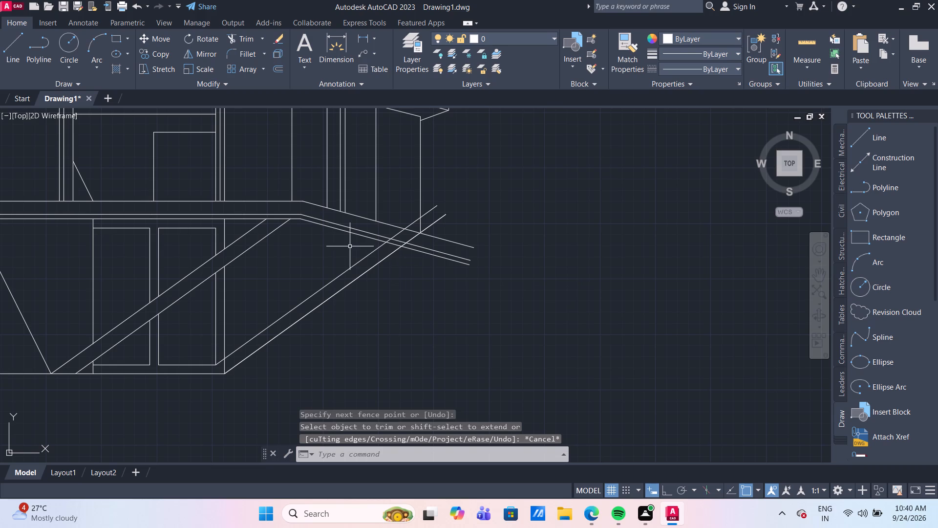
Draw a line about 204 mm long across the copied diagonals, just below and roughly parallel to the sloping floor band.
{"action": "key", "text": "l"}
{"action": "key", "text": "Return"}
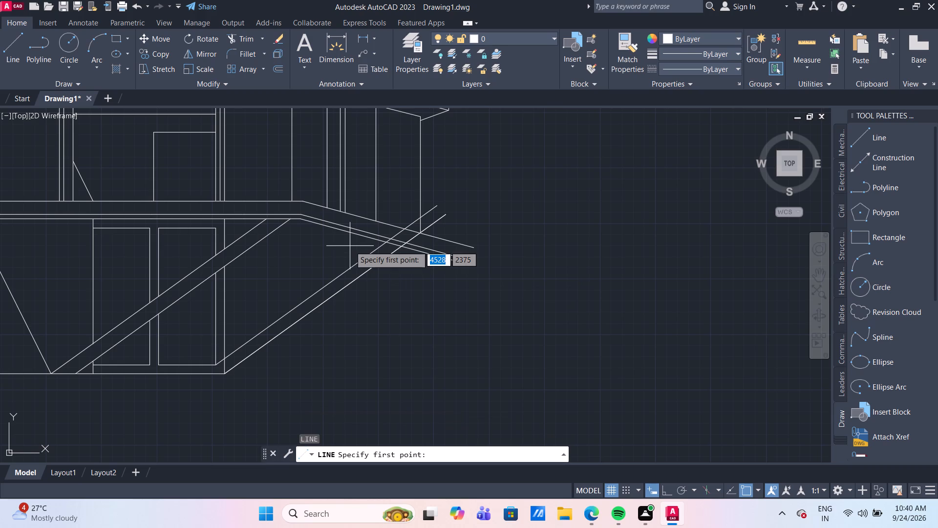
{"action": "scroll", "coordinate": [351, 246], "scroll_direction": "up", "scroll_amount": 1}
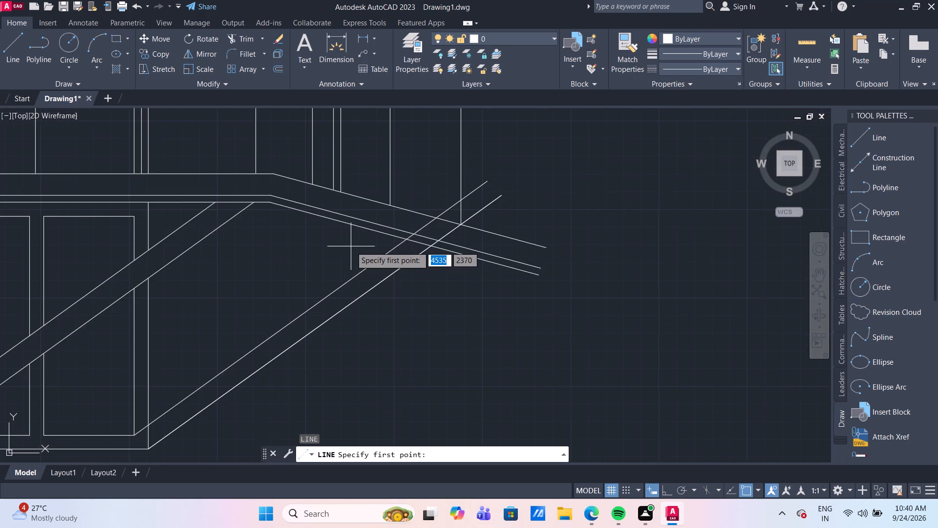
{"action": "scroll", "coordinate": [351, 246], "scroll_direction": "up", "scroll_amount": 1}
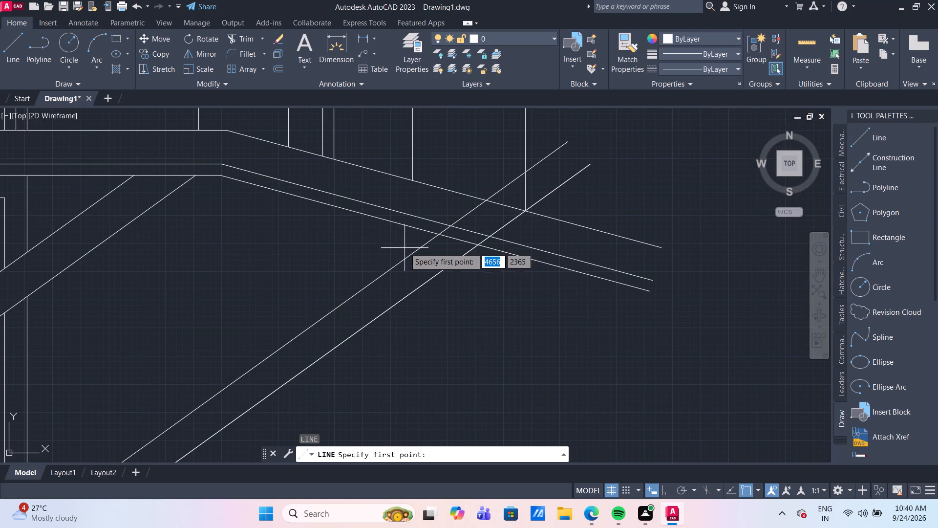
{"action": "left_click", "coordinate": [405, 248]}
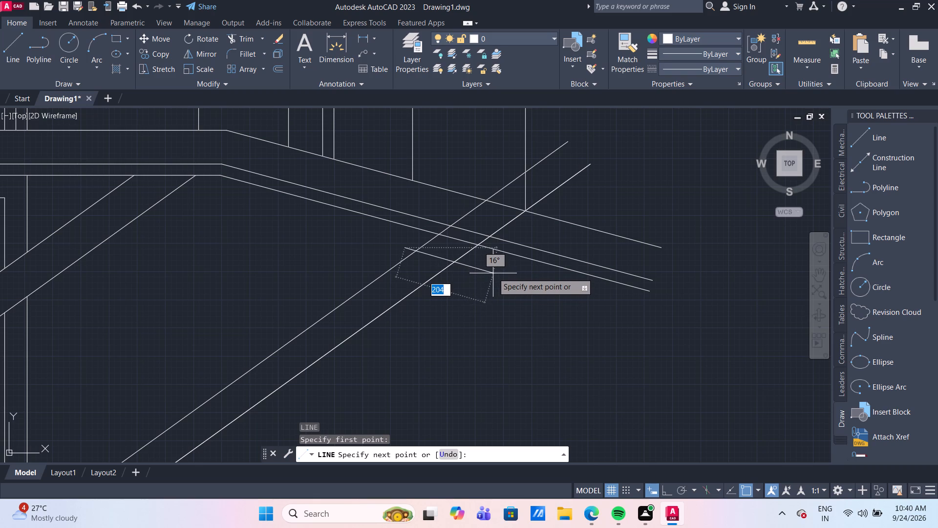
{"action": "left_click", "coordinate": [493, 271]}
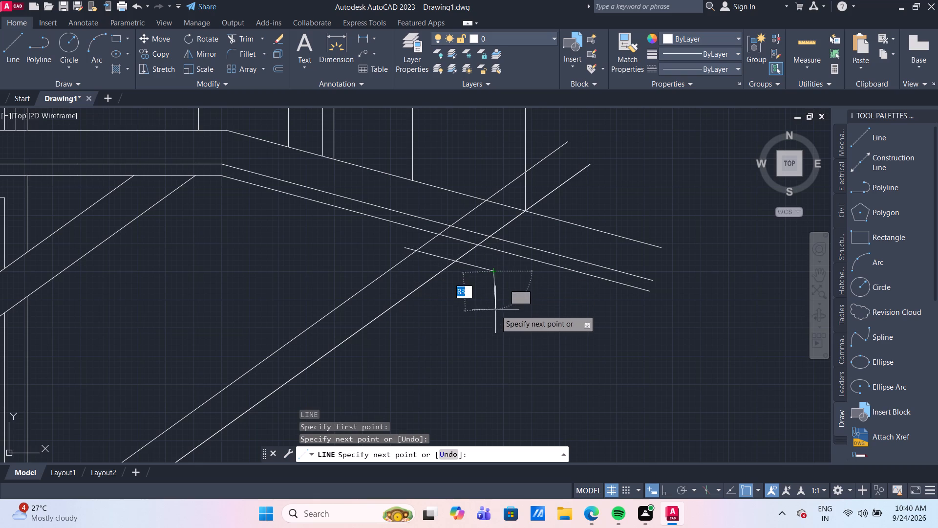
{"action": "key", "text": "Escape"}
{"action": "scroll", "coordinate": [495, 316], "scroll_direction": "down", "scroll_amount": 2}
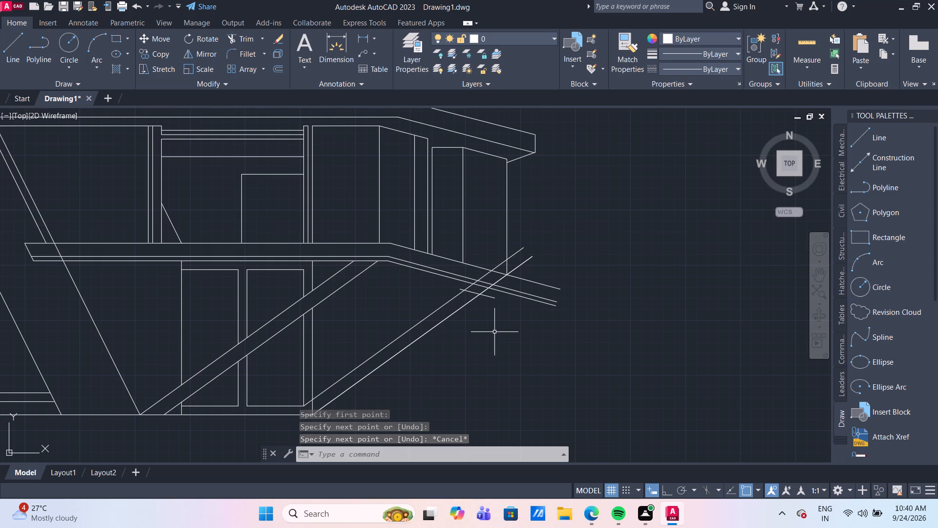
Offset the short sloping line about 30 mm to its lower side and delete the original.
{"action": "key", "text": "o"}
{"action": "key", "text": "Return"}
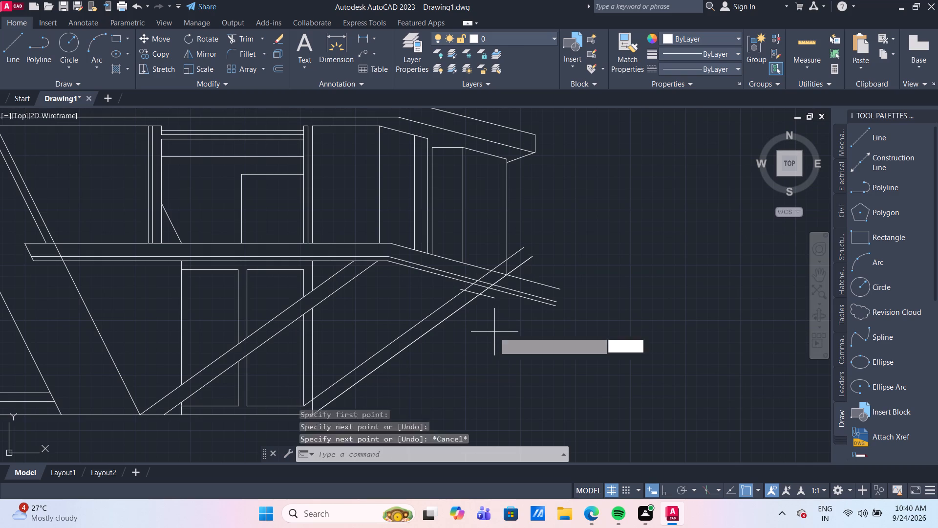
{"action": "key", "text": "Return"}
{"action": "scroll", "coordinate": [490, 310], "scroll_direction": "up", "scroll_amount": 2}
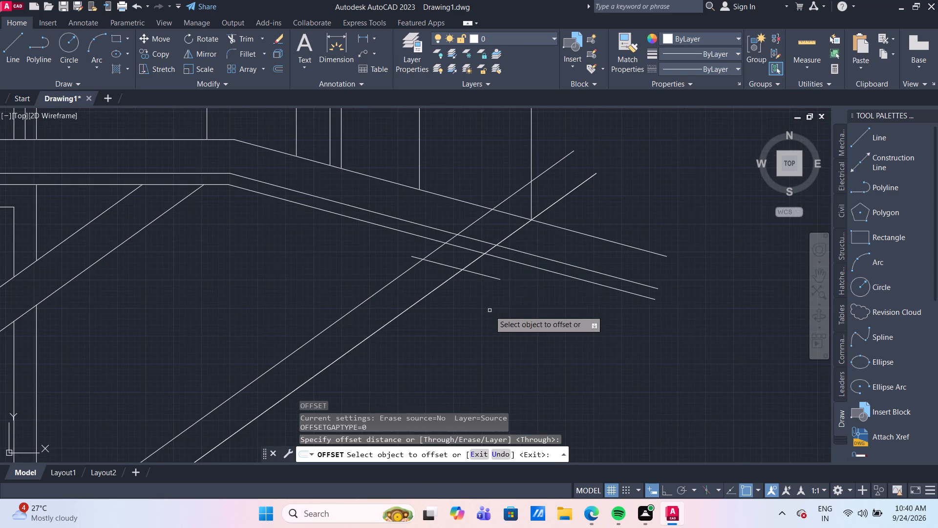
{"action": "left_click", "coordinate": [486, 275]}
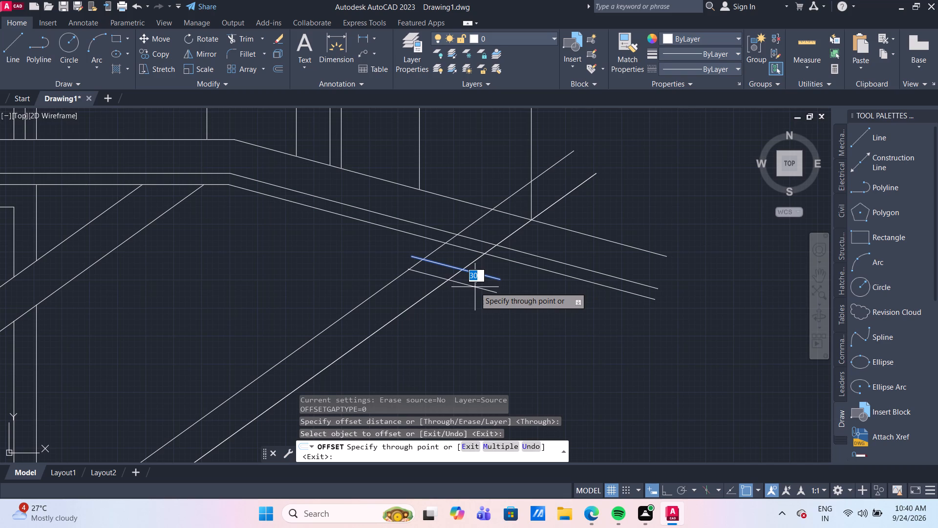
{"action": "left_click", "coordinate": [475, 287]}
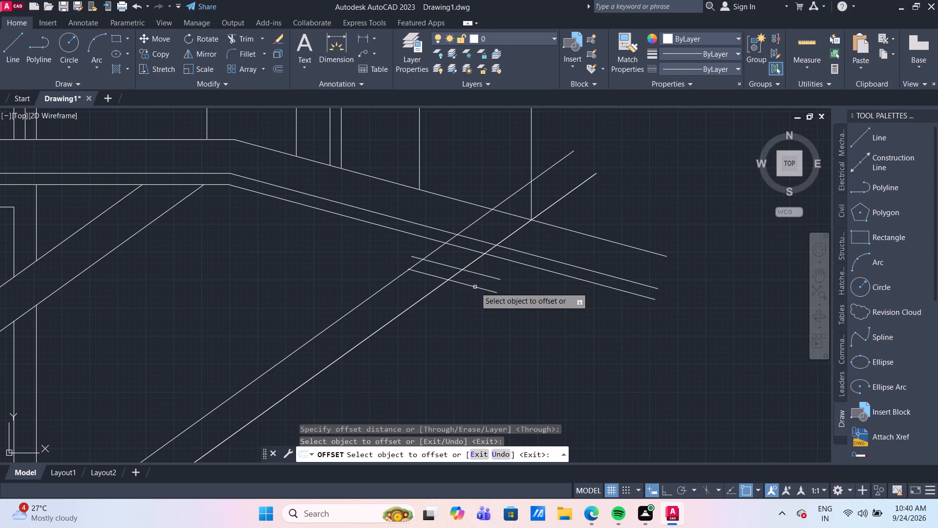
{"action": "key", "text": "Escape"}
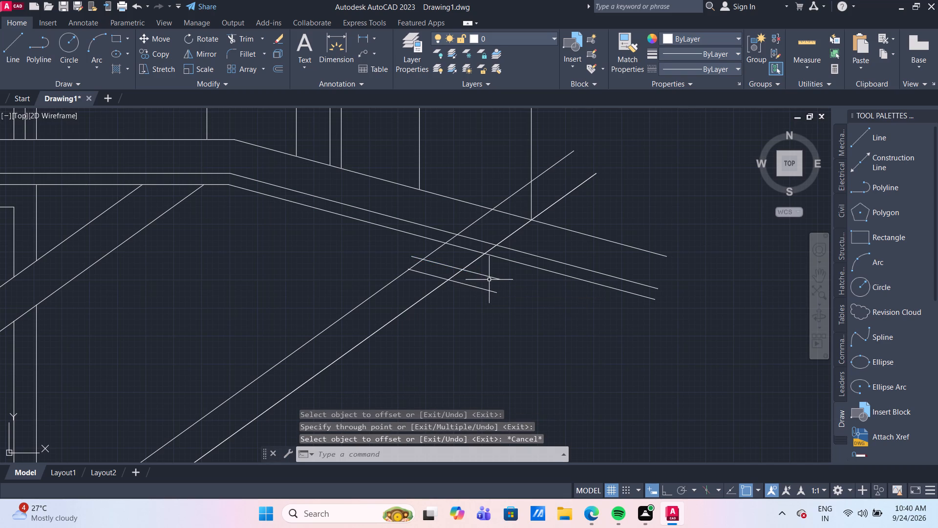
{"action": "left_click", "coordinate": [489, 277]}
{"action": "key", "text": "Delete"}
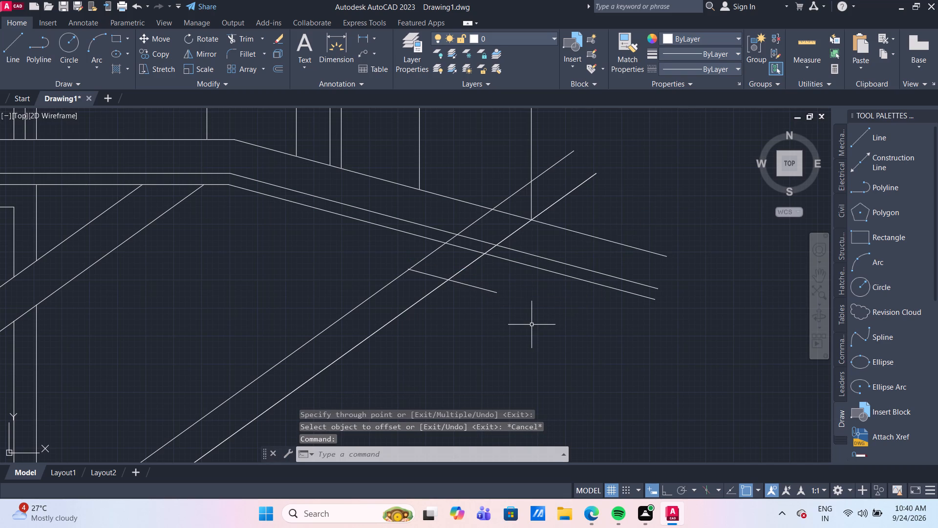
Trim the short sloping line's overhang past the copied diagonals and the diagonal segments between it and the sloping floor band.
{"action": "type", "text": "TR"}
{"action": "key", "text": "Return"}
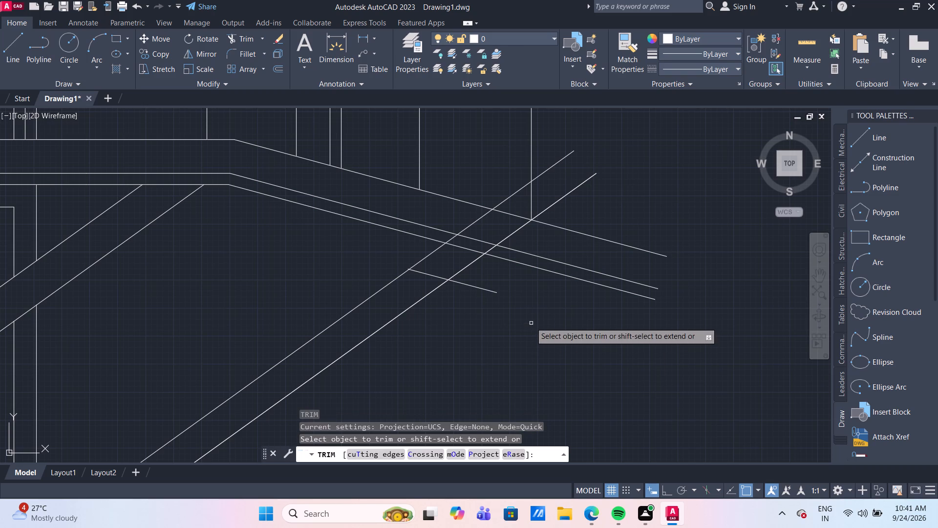
{"action": "scroll", "coordinate": [489, 304], "scroll_direction": "up", "scroll_amount": 2}
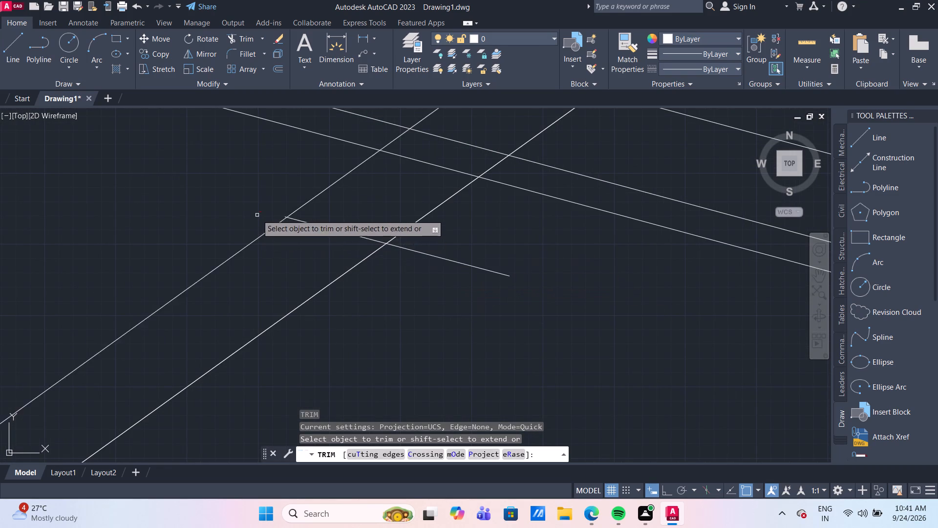
{"action": "scroll", "coordinate": [277, 210], "scroll_direction": "up", "scroll_amount": 2}
{"action": "left_click", "coordinate": [294, 226]}
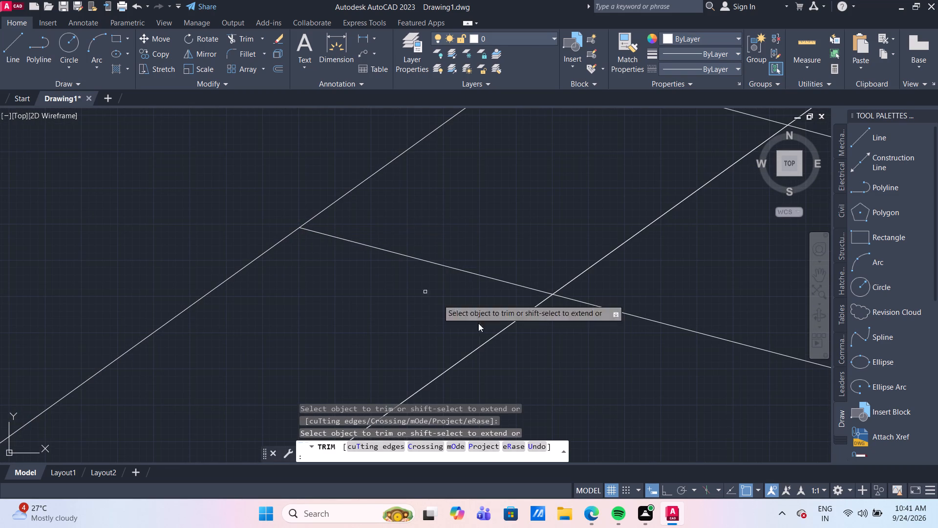
{"action": "left_click", "coordinate": [568, 298]}
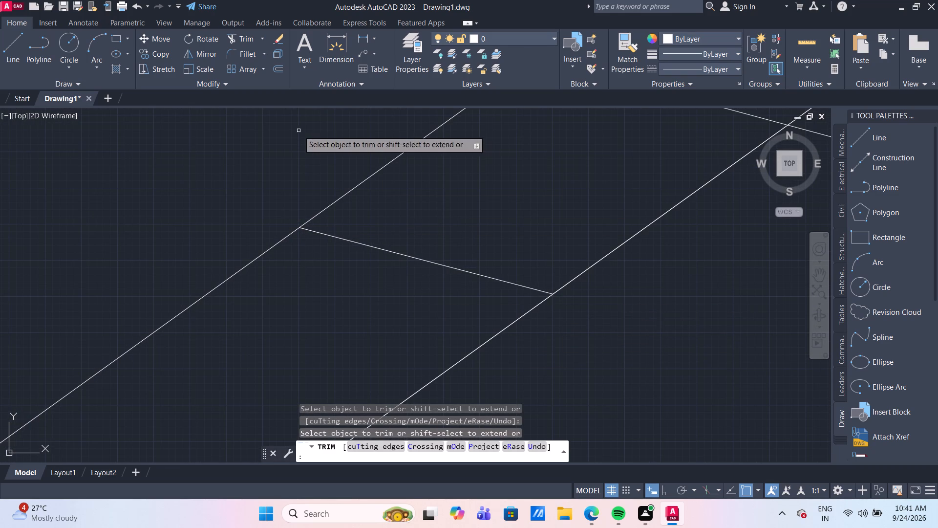
{"action": "left_click", "coordinate": [331, 147]}
{"action": "left_click", "coordinate": [737, 268]}
{"action": "scroll", "coordinate": [735, 268], "scroll_direction": "down", "scroll_amount": 4}
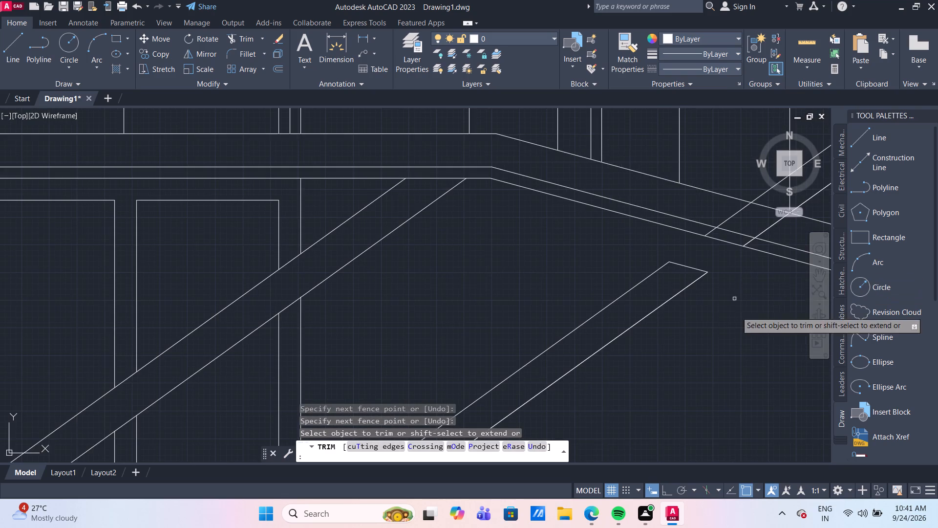
{"action": "scroll", "coordinate": [745, 323], "scroll_direction": "down", "scroll_amount": 2}
{"action": "middle_click_drag", "start_coordinate": [731, 330], "coordinate": [571, 300]}
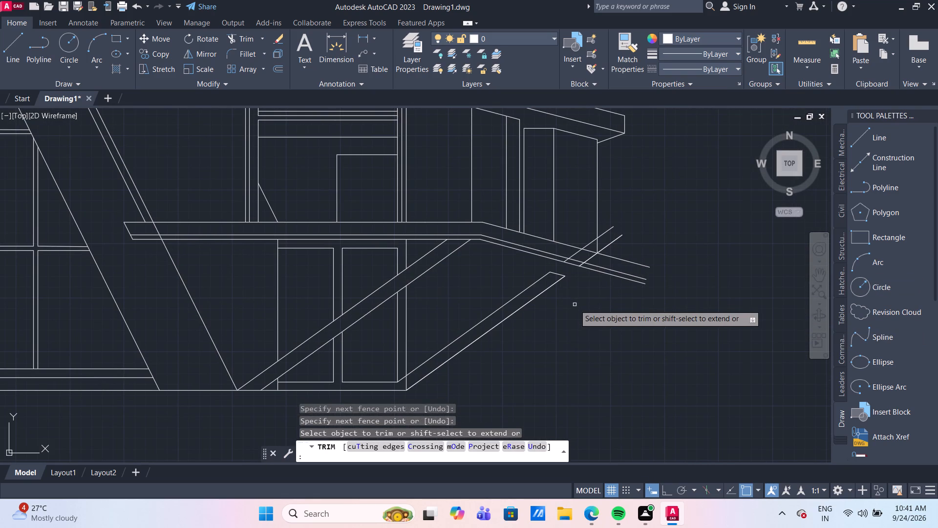
{"action": "key", "text": "Escape"}
Delete the leftover pieces of the copied diagonals crossing the sloping floor band.
{"action": "left_click", "coordinate": [626, 241]}
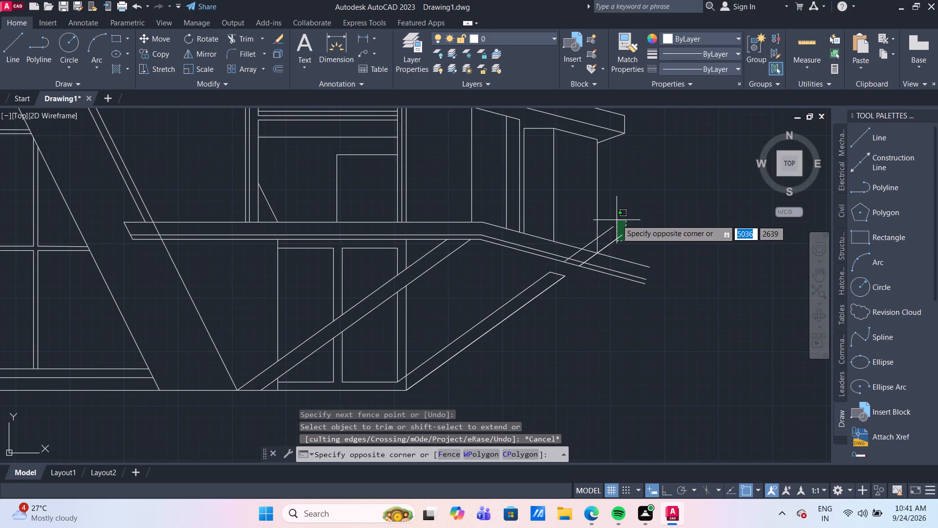
{"action": "left_click", "coordinate": [609, 214]}
{"action": "key", "text": "Delete"}
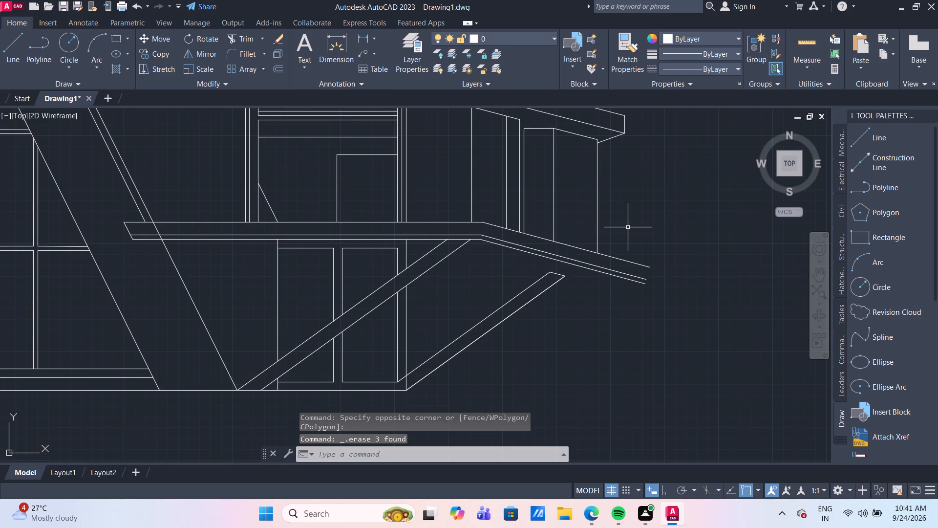
Trim the lower end of the copied upper diagonal where it runs inside the panelled base's right edge.
{"action": "middle_click_drag", "start_coordinate": [556, 355], "coordinate": [525, 274]}
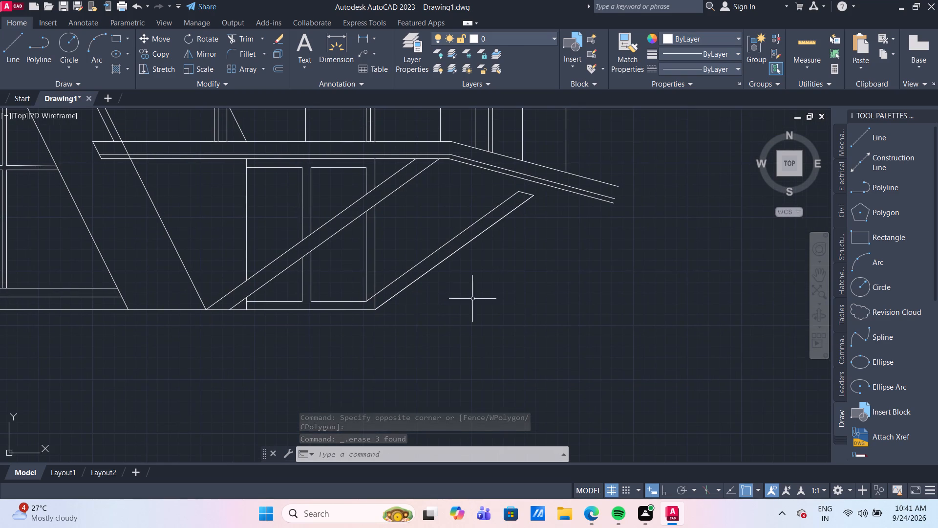
{"action": "scroll", "coordinate": [335, 329], "scroll_direction": "up", "scroll_amount": 1}
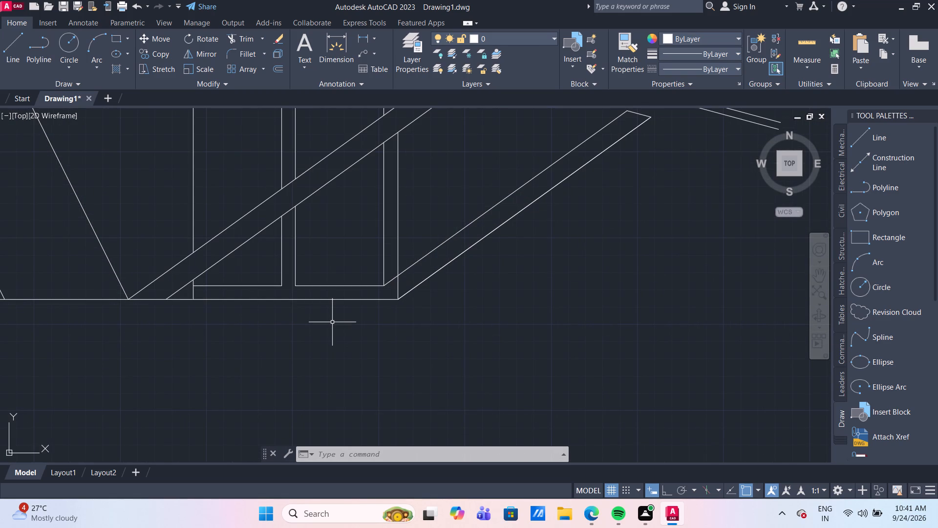
{"action": "scroll", "coordinate": [396, 303], "scroll_direction": "up", "scroll_amount": 3}
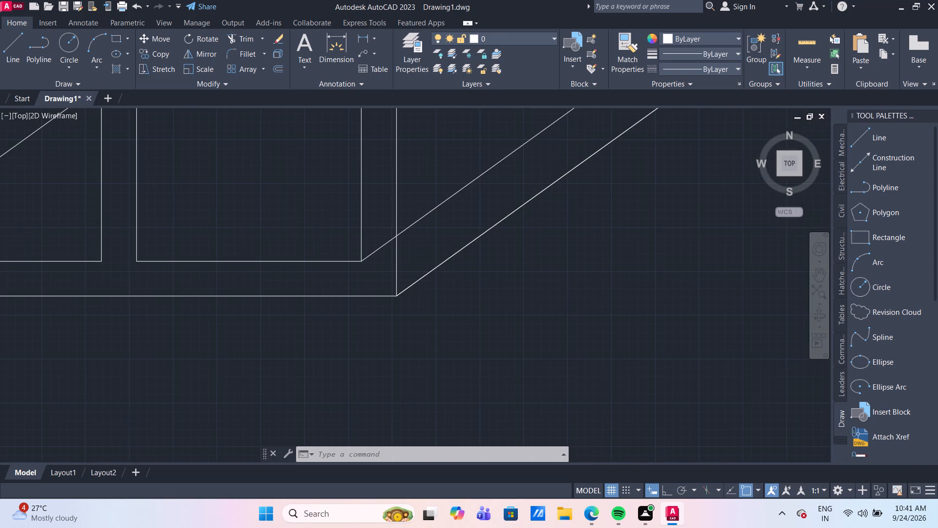
{"action": "scroll", "coordinate": [397, 302], "scroll_direction": "down", "scroll_amount": 3}
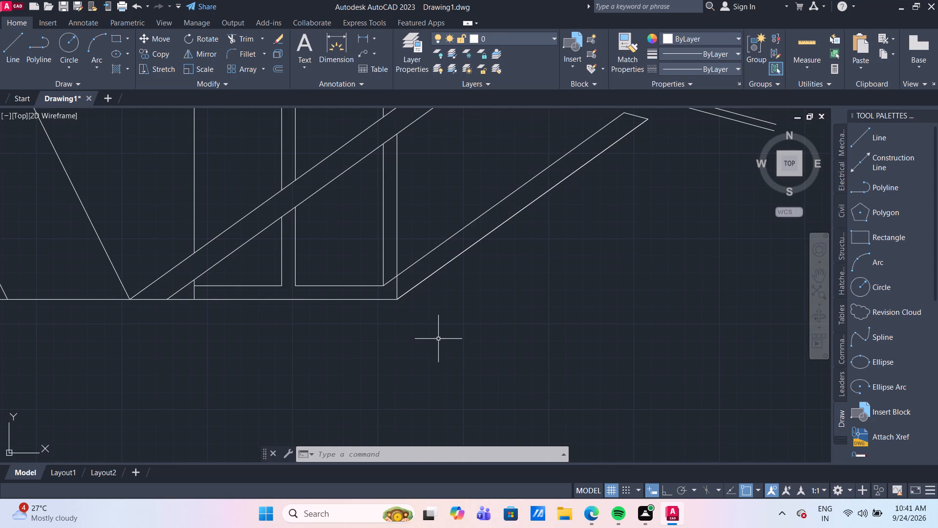
{"action": "type", "text": "TR"}
{"action": "key", "text": "Return"}
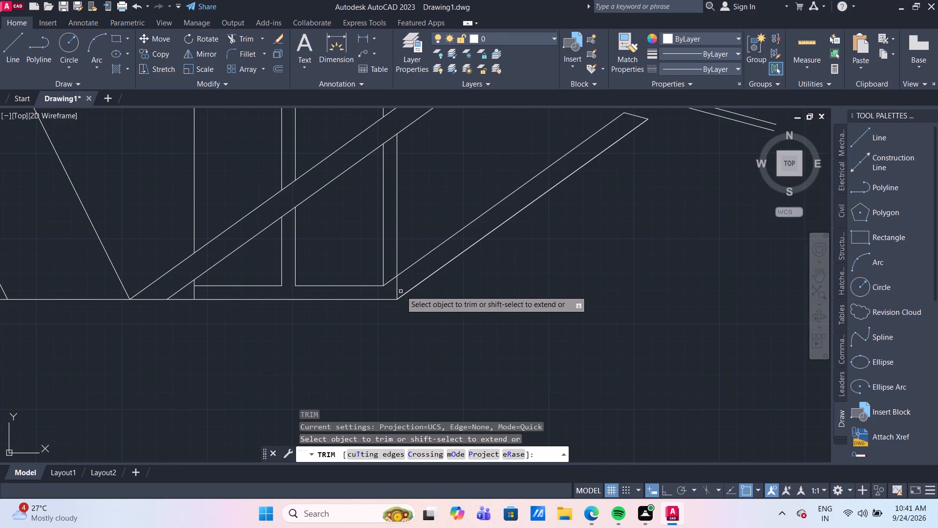
{"action": "left_click", "coordinate": [389, 279]}
{"action": "scroll", "coordinate": [456, 360], "scroll_direction": "down", "scroll_amount": 3}
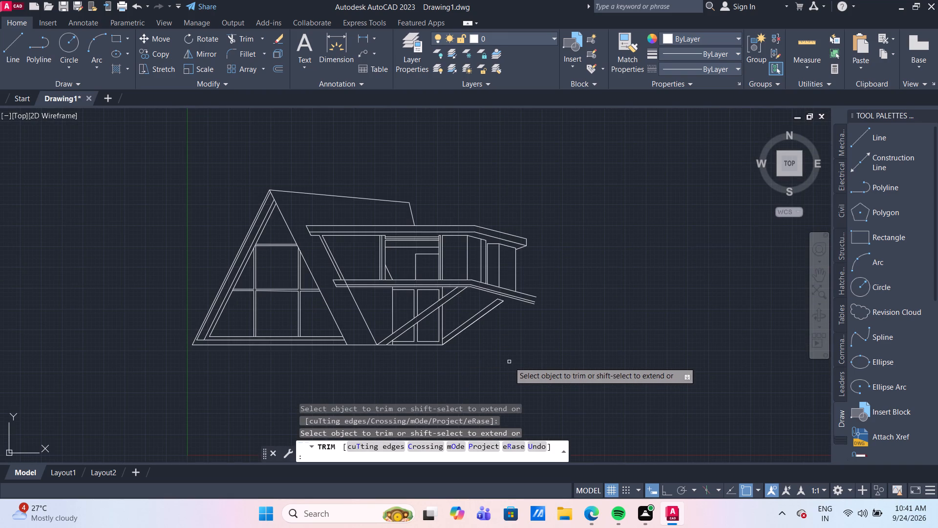
{"action": "scroll", "coordinate": [500, 352], "scroll_direction": "up", "scroll_amount": 1}
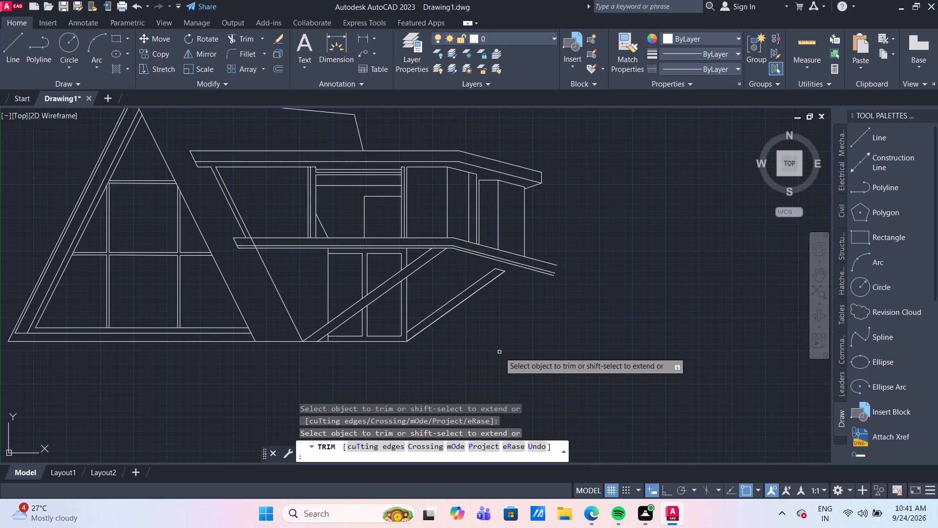
{"action": "key", "text": "Escape"}
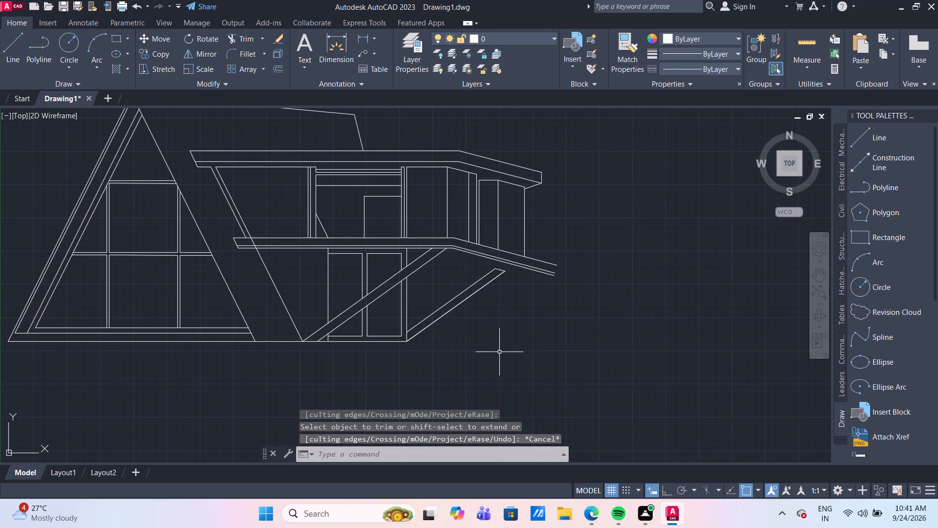
Measure the height of the base's left panel from its top line to its bottom line, without placing a dimension.
{"action": "scroll", "coordinate": [455, 343], "scroll_direction": "up", "scroll_amount": 1}
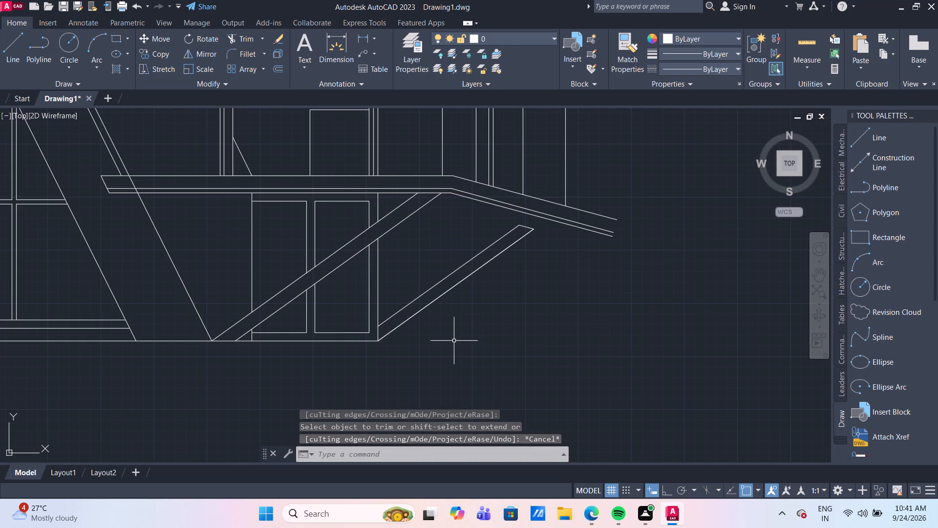
{"action": "scroll", "coordinate": [458, 354], "scroll_direction": "up", "scroll_amount": 1}
{"action": "middle_click_drag", "start_coordinate": [458, 354], "coordinate": [463, 352]}
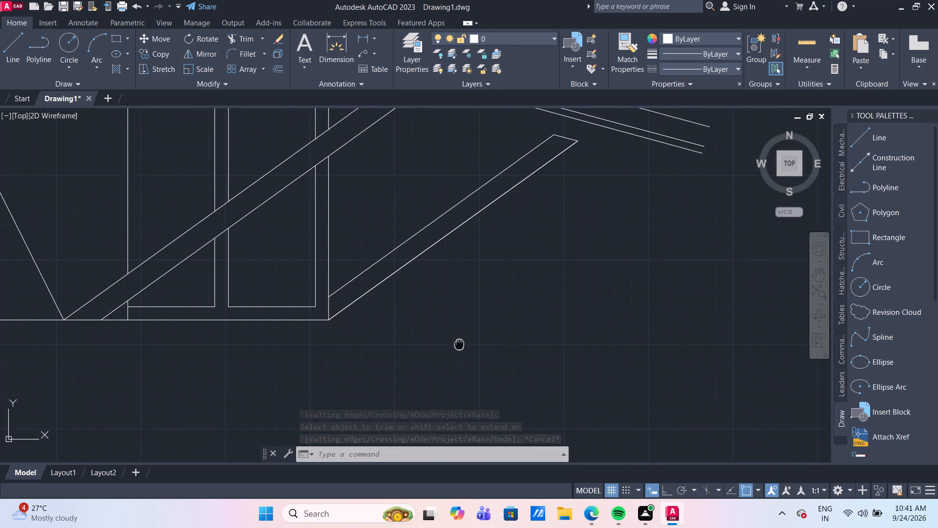
{"action": "middle_click_drag", "start_coordinate": [463, 352], "coordinate": [465, 359]}
{"action": "scroll", "coordinate": [465, 359], "scroll_direction": "down", "scroll_amount": 1}
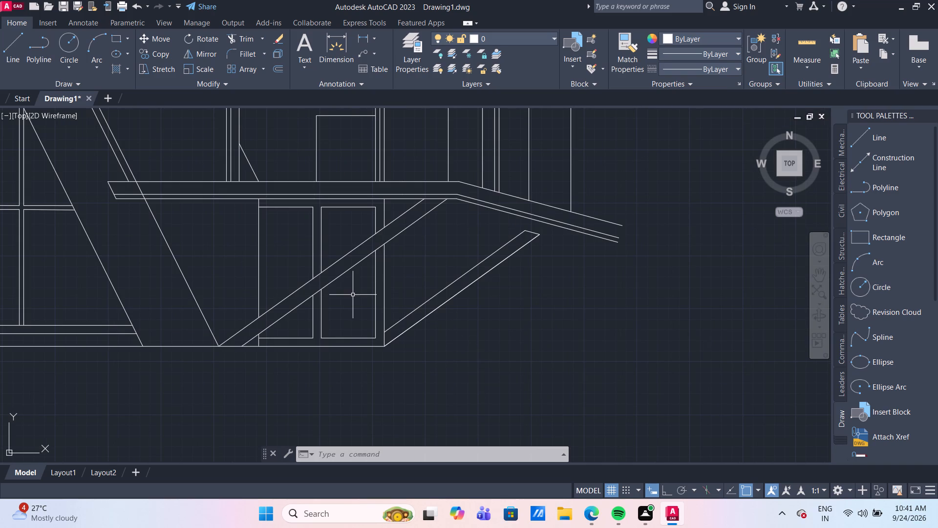
{"action": "scroll", "coordinate": [425, 359], "scroll_direction": "up", "scroll_amount": 2}
{"action": "scroll", "coordinate": [419, 356], "scroll_direction": "down", "scroll_amount": 2}
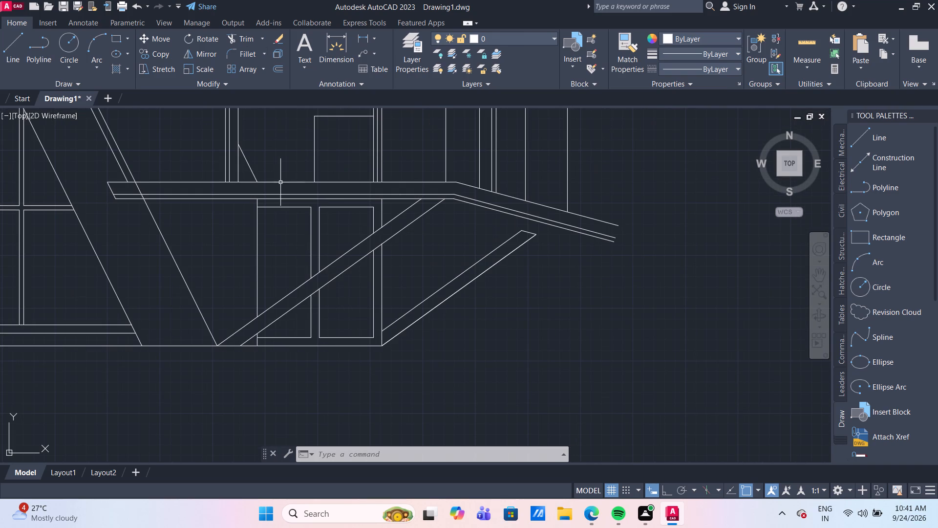
{"action": "left_click", "coordinate": [343, 49]}
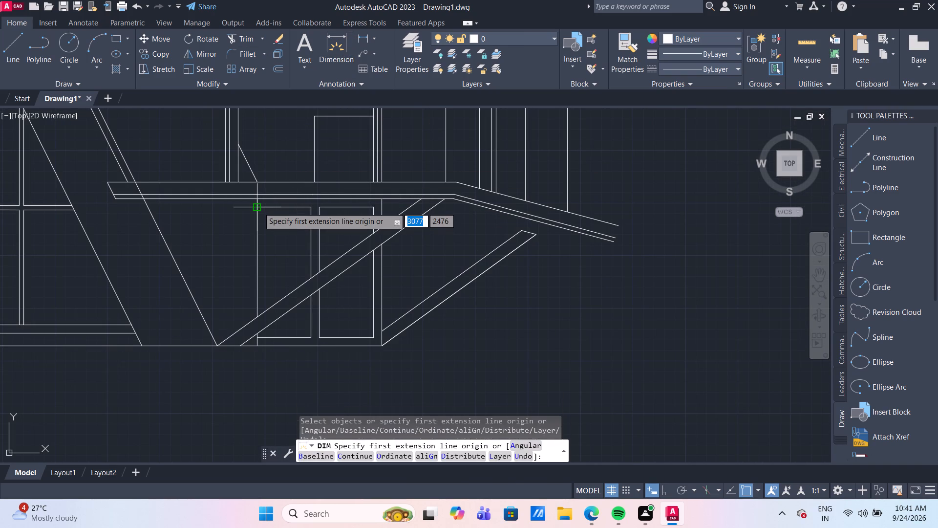
{"action": "left_click", "coordinate": [258, 207]}
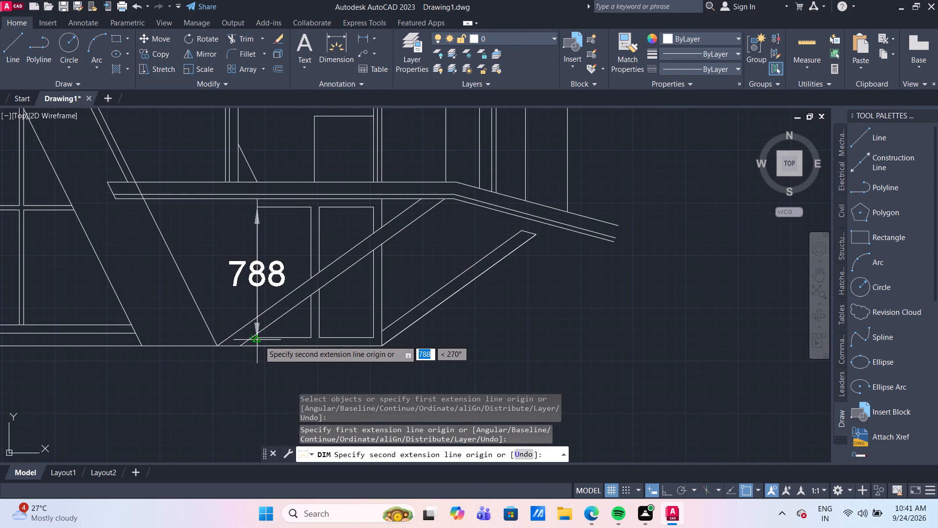
{"action": "scroll", "coordinate": [260, 340], "scroll_direction": "up", "scroll_amount": 3}
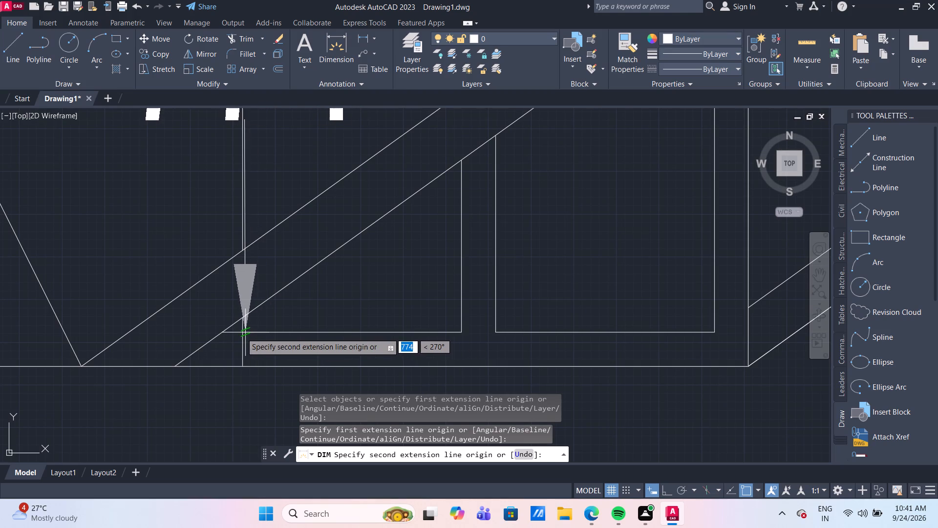
{"action": "left_click", "coordinate": [241, 332]}
{"action": "scroll", "coordinate": [185, 318], "scroll_direction": "down", "scroll_amount": 3}
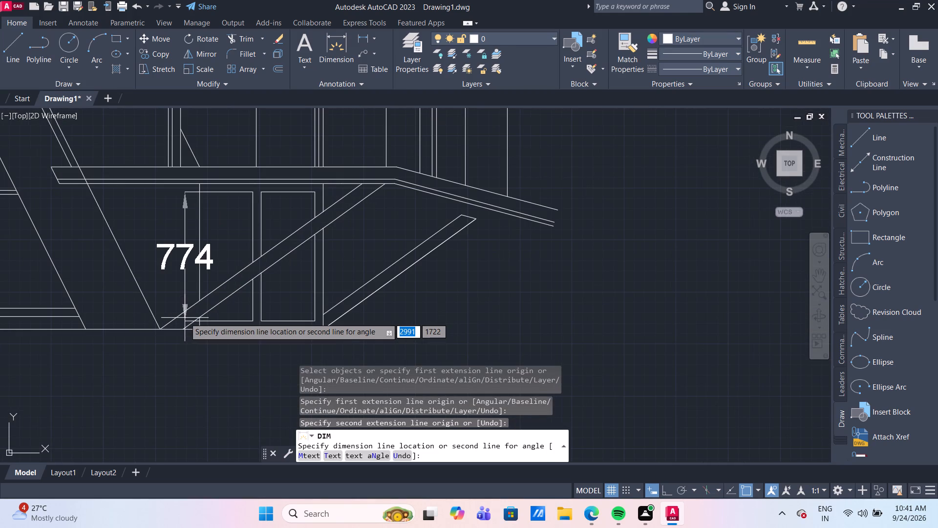
{"action": "key", "text": "Escape"}
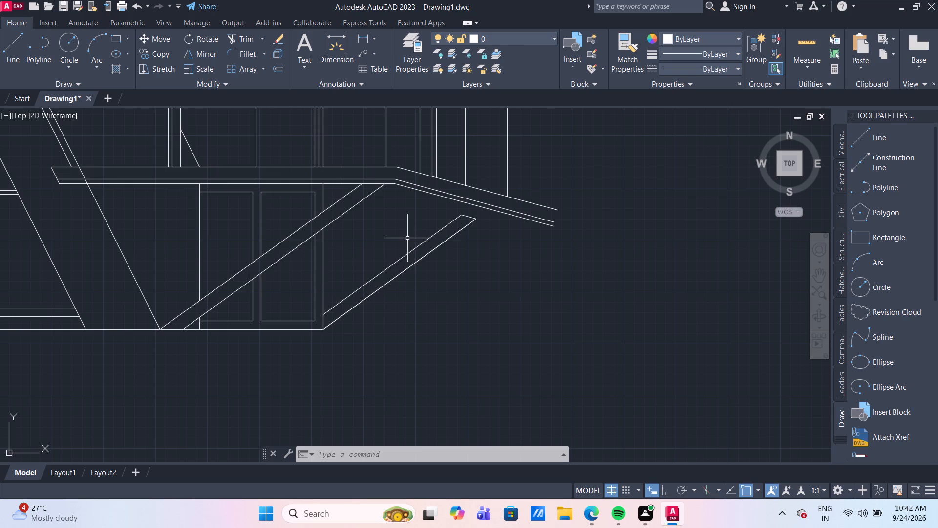
Offset the top lines of both base panels 241 mm downward.
{"action": "key", "text": "o"}
{"action": "key", "text": "Return"}
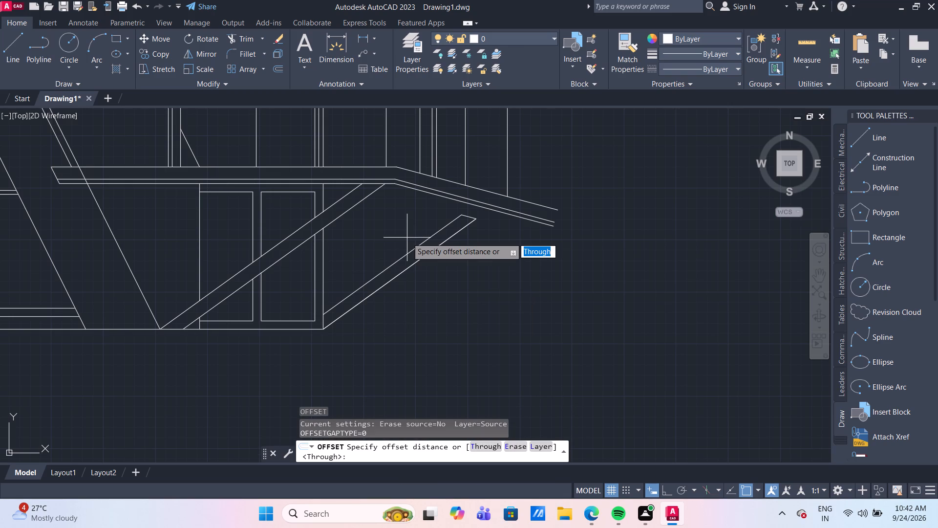
{"action": "key", "text": "Return"}
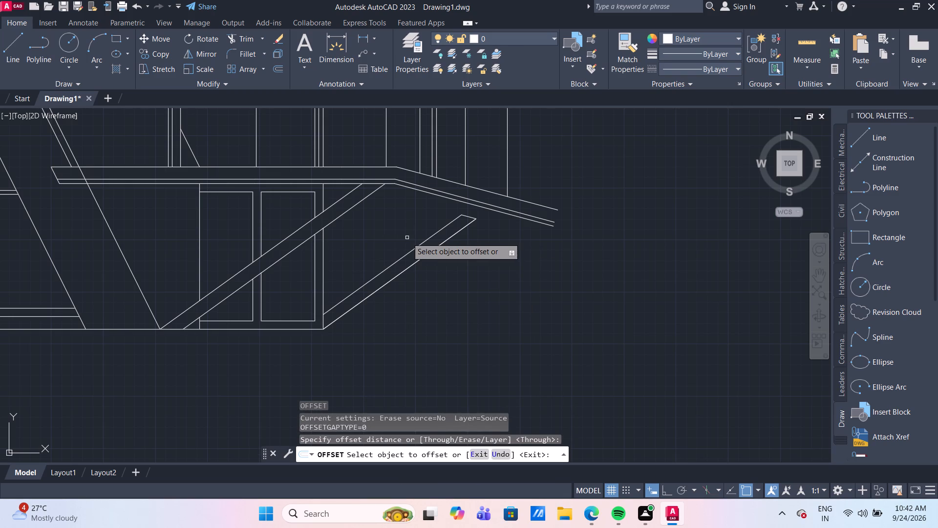
{"action": "left_click", "coordinate": [287, 191]}
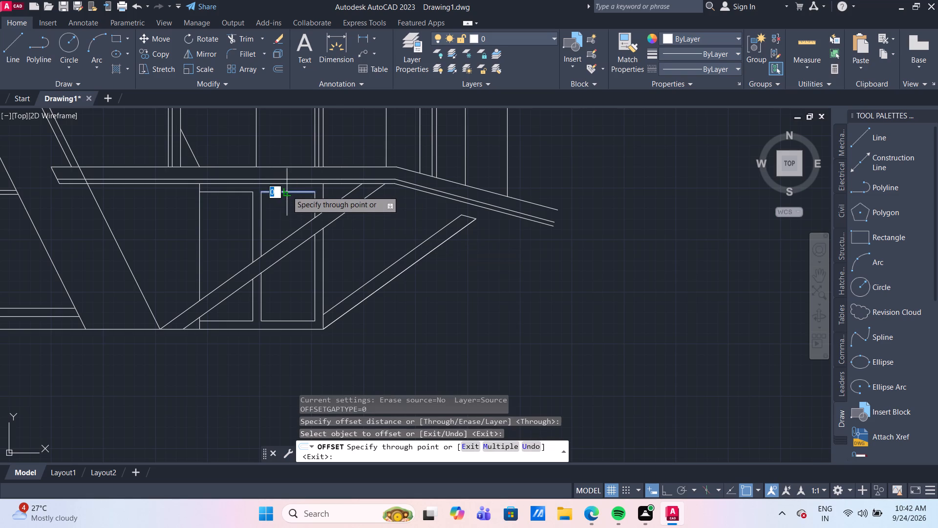
{"action": "type", "text": "241"}
{"action": "key", "text": "Return"}
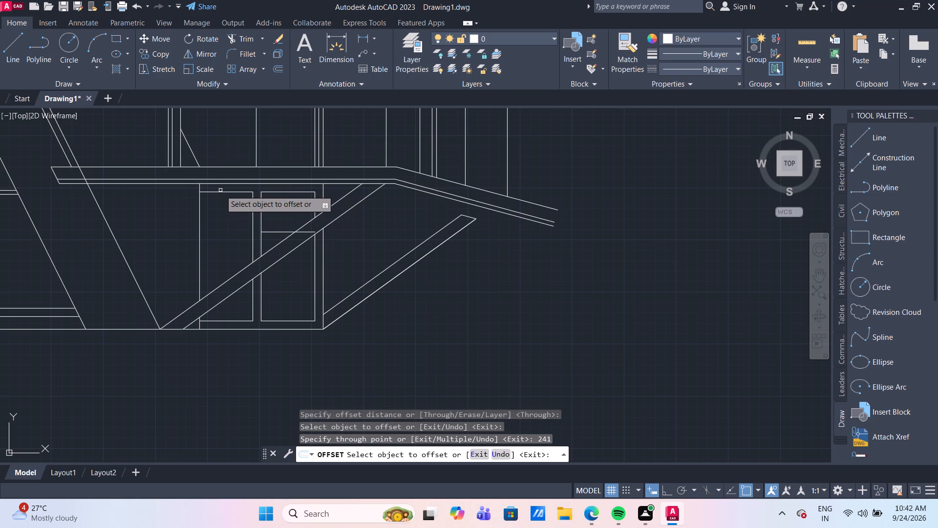
{"action": "left_click", "coordinate": [222, 192]}
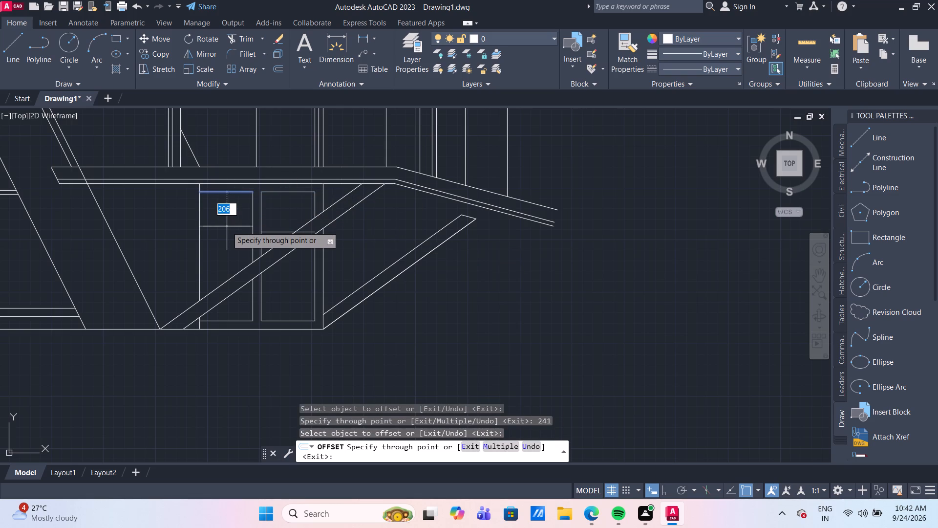
{"action": "type", "text": "241"}
{"action": "key", "text": "Return"}
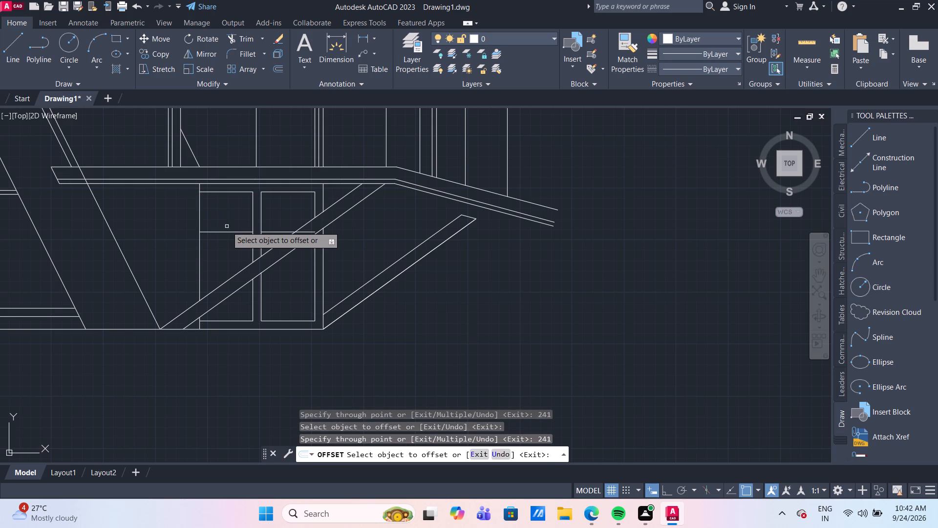
Offset the new horizontal line in each base panel 25 mm downward to form double rails.
{"action": "left_click", "coordinate": [231, 233]}
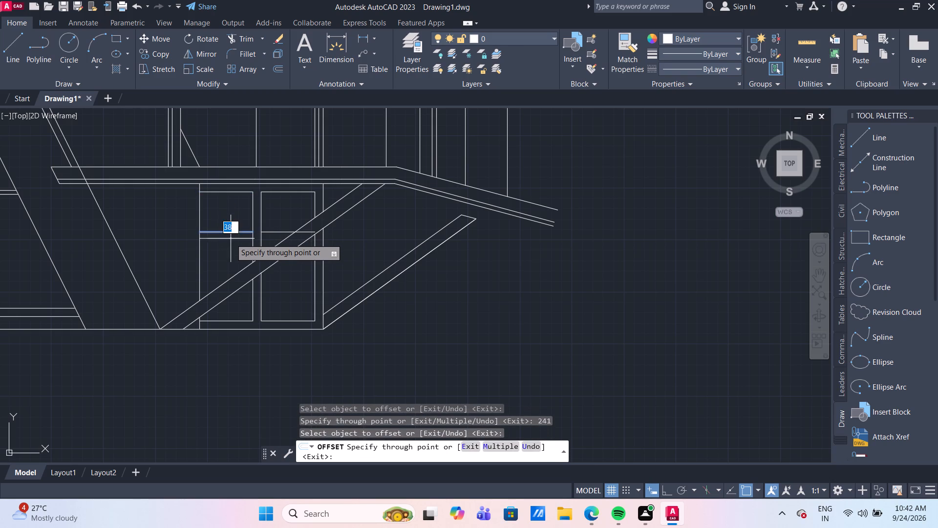
{"action": "type", "text": "25"}
{"action": "key", "text": "Return"}
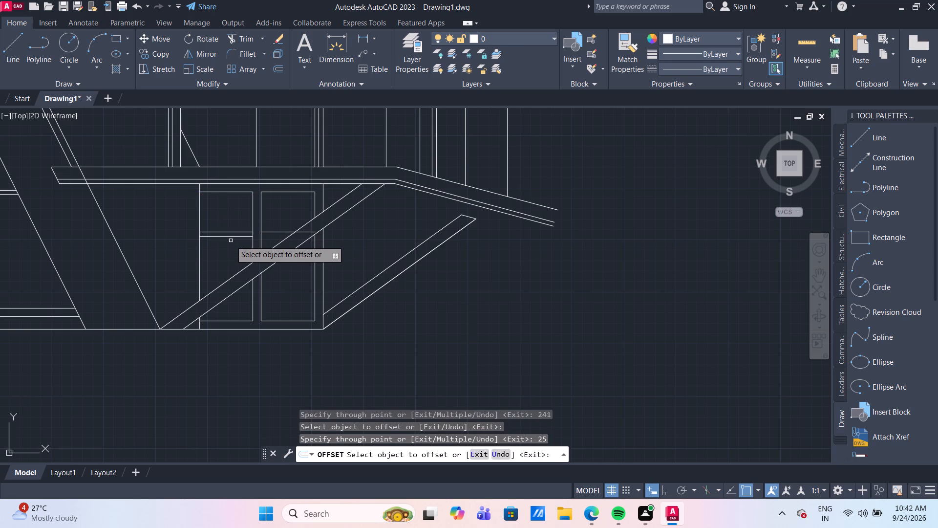
{"action": "left_click", "coordinate": [280, 232]}
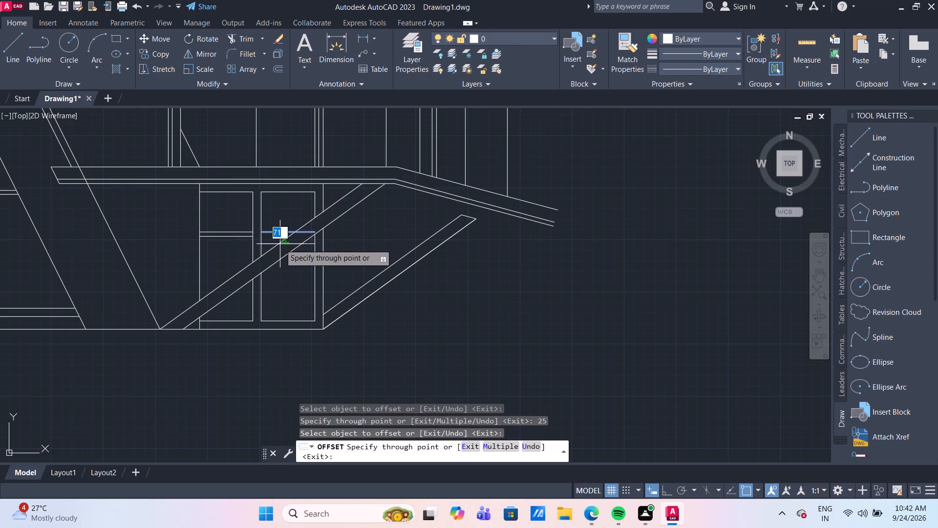
{"action": "type", "text": "25"}
{"action": "key", "text": "Return"}
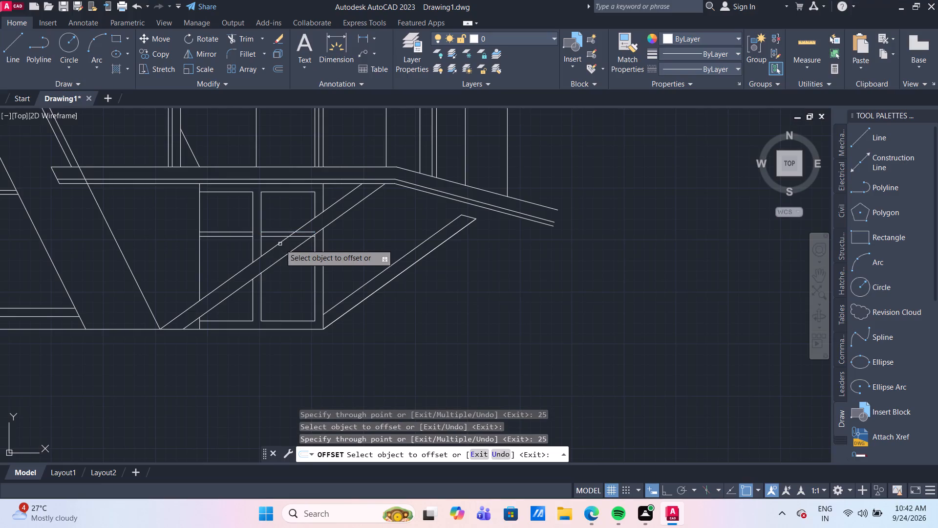
Offset the lower line of the double rail in each base panel 241 mm downward.
{"action": "left_click", "coordinate": [302, 237]}
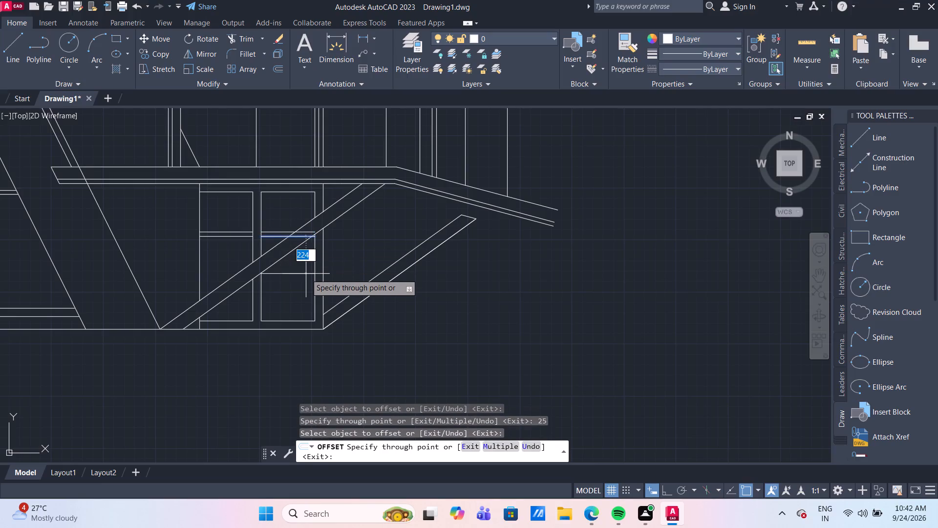
{"action": "type", "text": "241"}
{"action": "key", "text": "Return"}
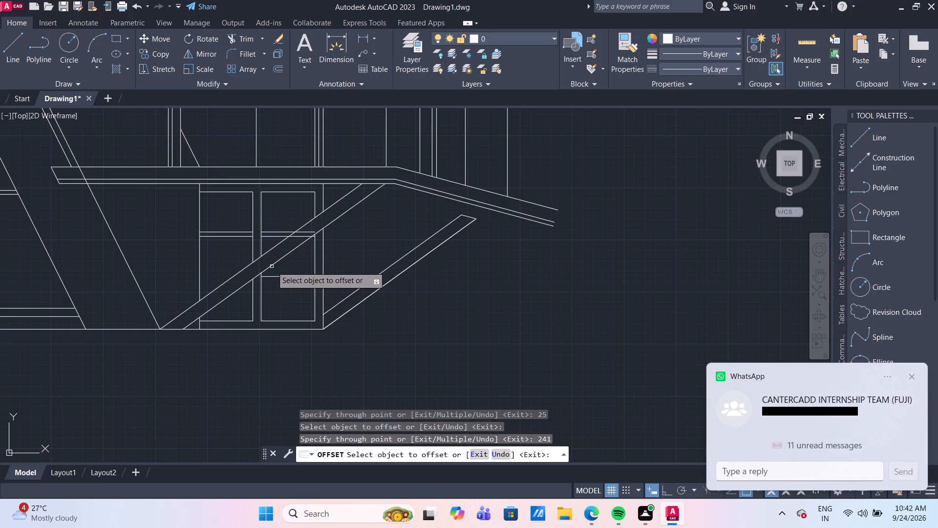
{"action": "left_click", "coordinate": [231, 236]}
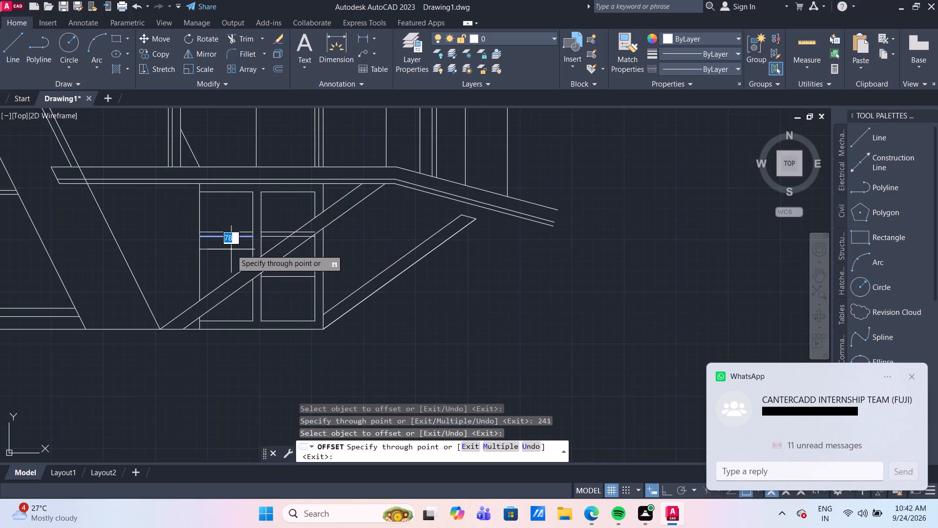
{"action": "type", "text": "241"}
{"action": "key", "text": "Return"}
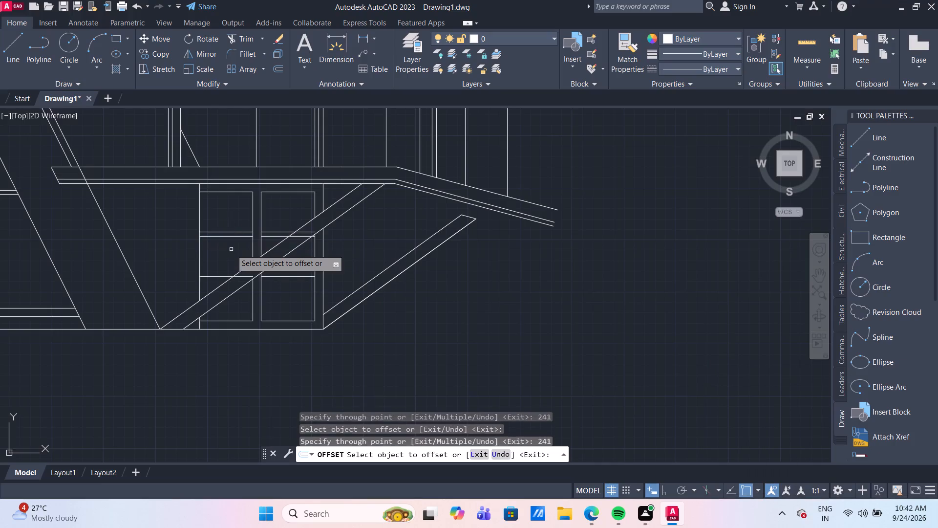
Offset the new lower horizontal line in each base panel 25 mm downward to form a second double rail.
{"action": "left_click", "coordinate": [287, 277]}
{"action": "type", "text": "25"}
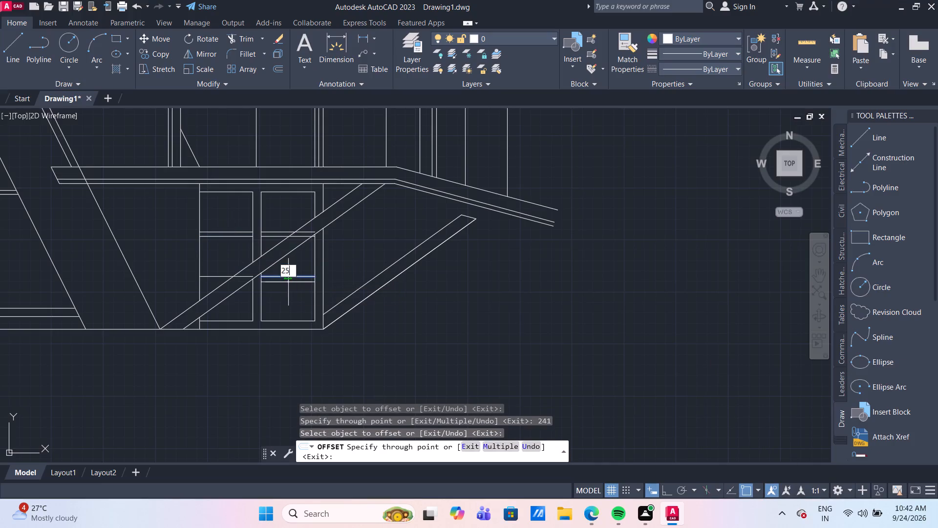
{"action": "key", "text": "Return"}
{"action": "left_click", "coordinate": [206, 276]}
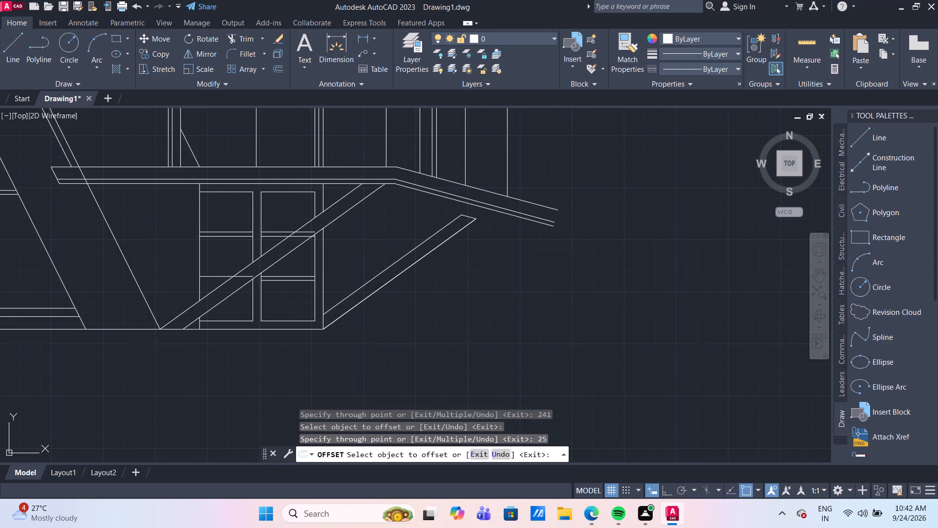
{"action": "type", "text": "25"}
{"action": "key", "text": "Return"}
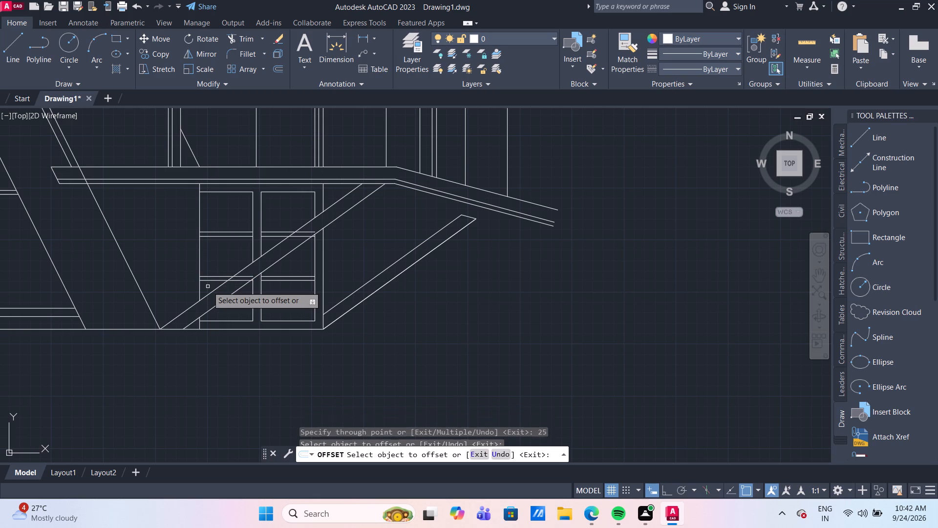
{"action": "scroll", "coordinate": [334, 253], "scroll_direction": "up", "scroll_amount": 1}
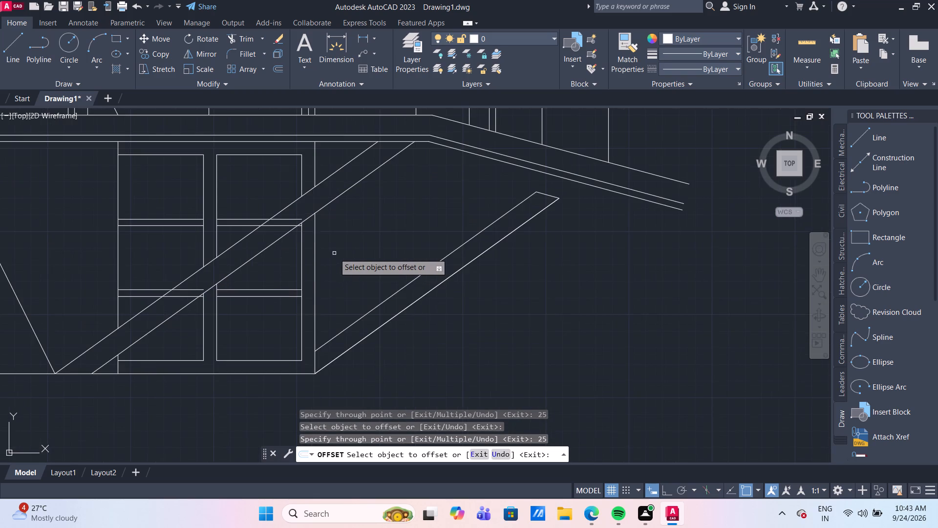
{"action": "middle_click_drag", "start_coordinate": [335, 253], "coordinate": [411, 270]}
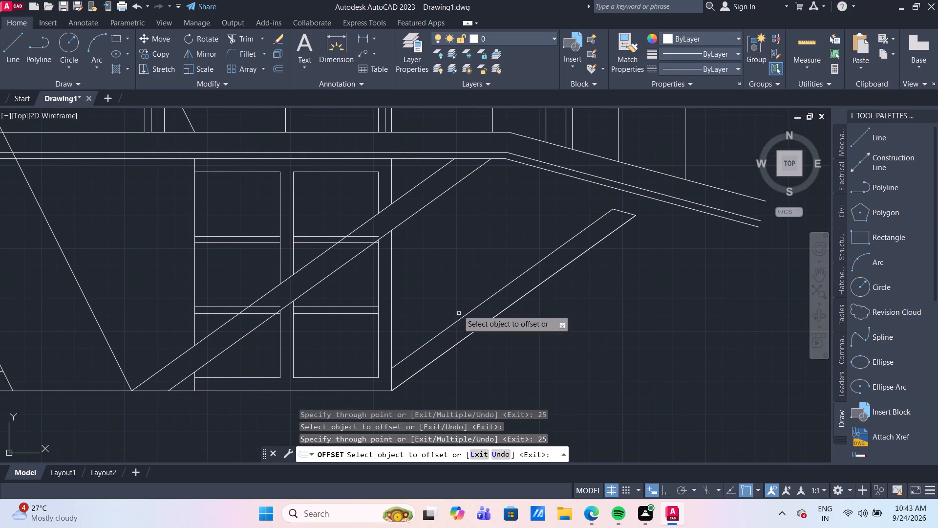
{"action": "key", "text": "Escape"}
Trim the panel rail segments that run between the two lines of the diagonal brace crossing the base.
{"action": "type", "text": "TR"}
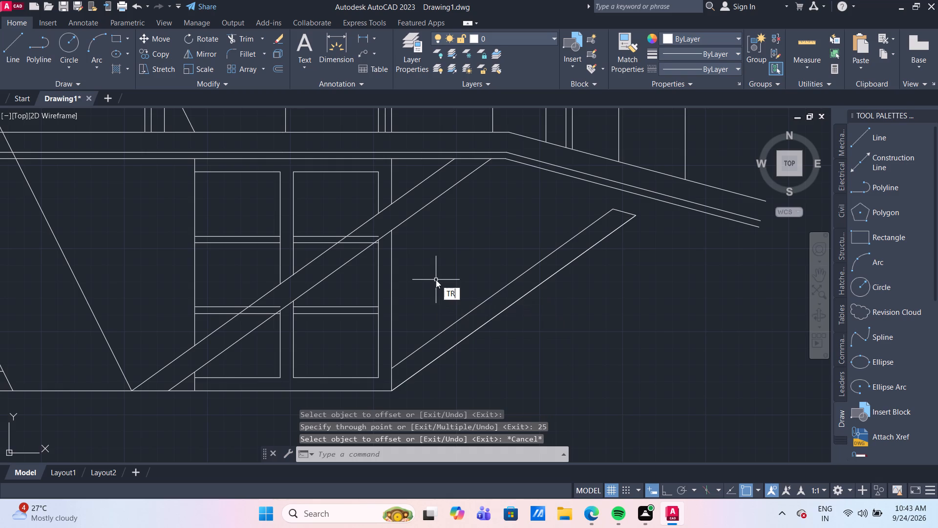
{"action": "key", "text": "Return"}
{"action": "left_click", "coordinate": [249, 318]}
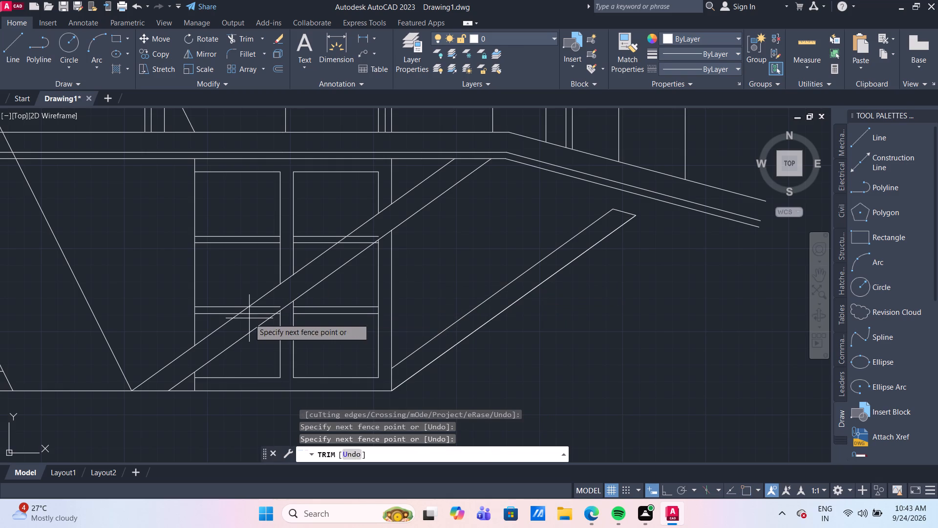
{"action": "left_click", "coordinate": [374, 229]}
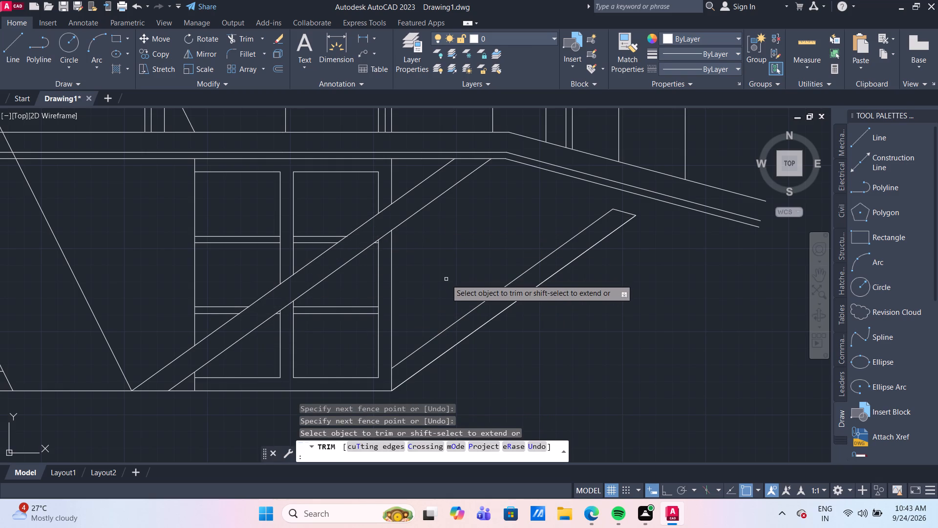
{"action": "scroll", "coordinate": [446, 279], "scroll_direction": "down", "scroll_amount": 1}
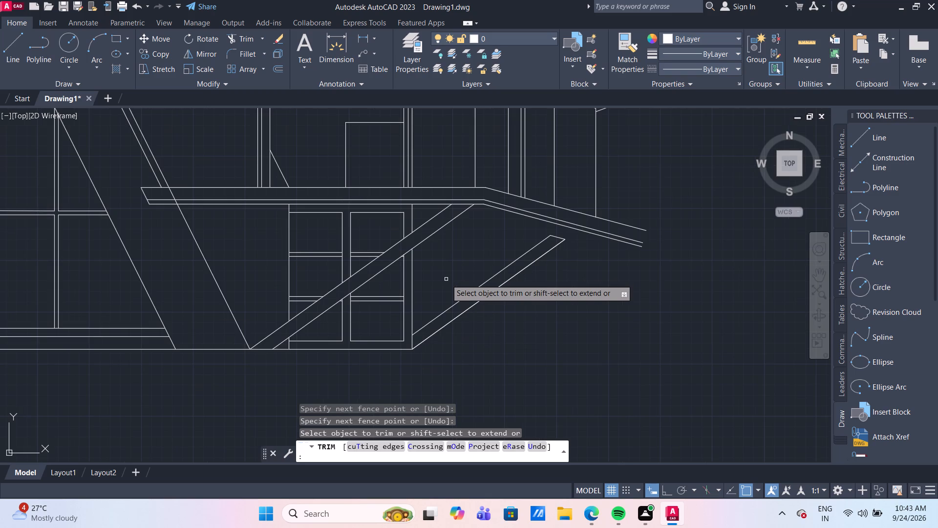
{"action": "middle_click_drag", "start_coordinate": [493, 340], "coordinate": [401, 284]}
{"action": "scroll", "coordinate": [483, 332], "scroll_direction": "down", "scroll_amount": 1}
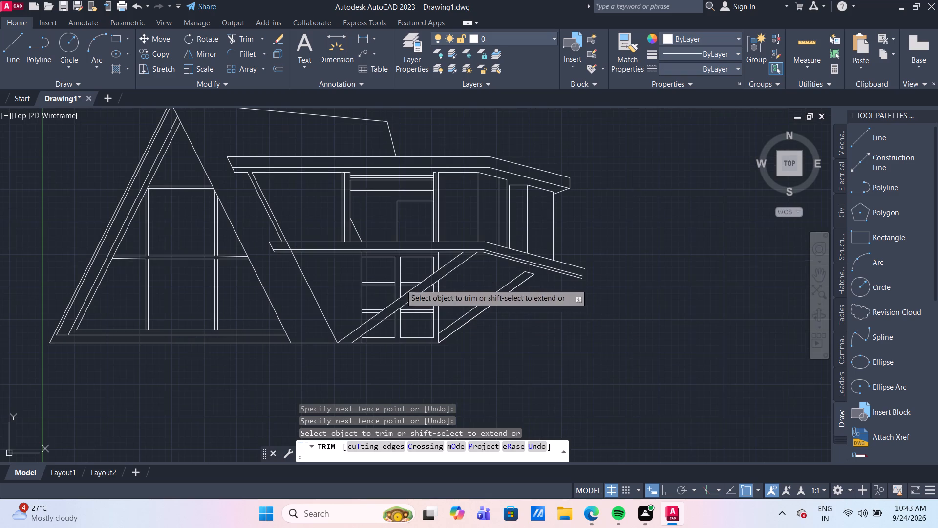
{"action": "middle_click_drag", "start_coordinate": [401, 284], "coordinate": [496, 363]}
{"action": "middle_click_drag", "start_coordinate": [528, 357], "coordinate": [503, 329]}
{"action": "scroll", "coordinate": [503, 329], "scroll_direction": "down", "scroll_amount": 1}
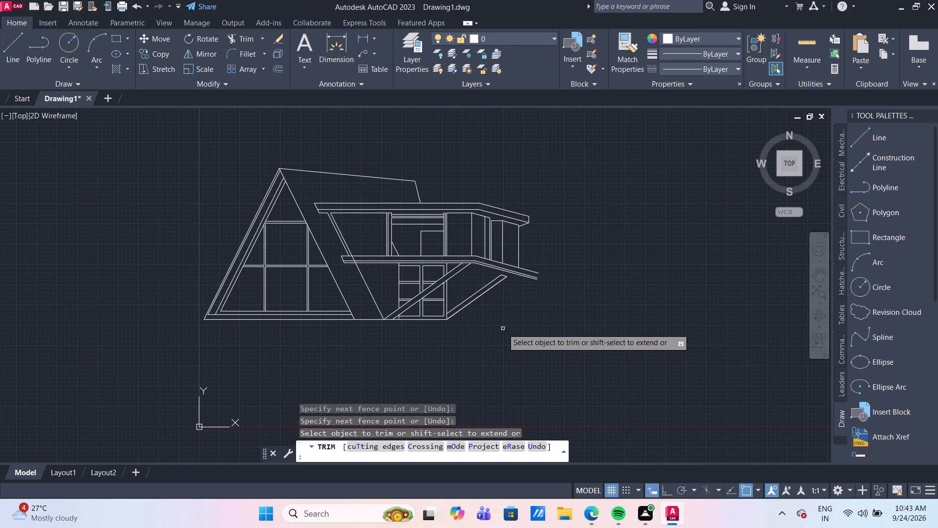
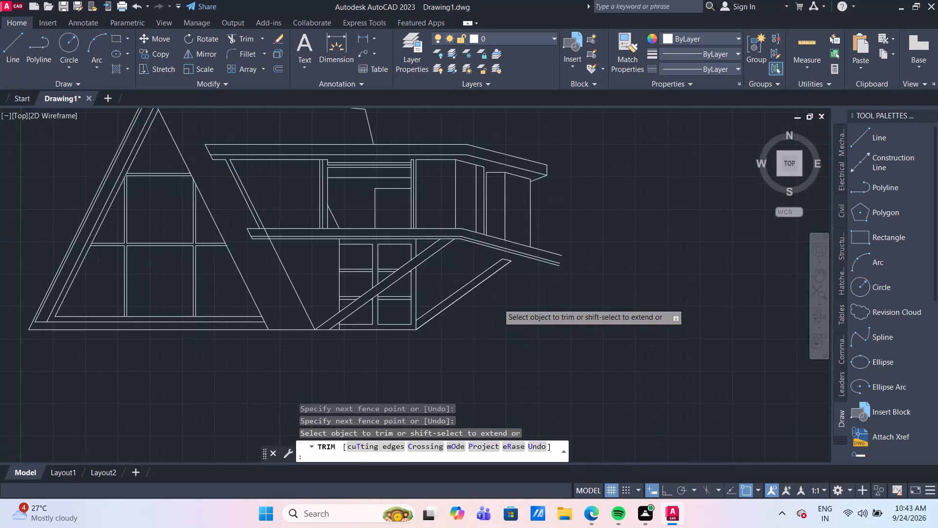
Draw a sloping line about 1323 long from the underside of the angled deck edge down to the lower wall's outer vertical line.
{"action": "scroll", "coordinate": [498, 303], "scroll_direction": "down", "scroll_amount": 2}
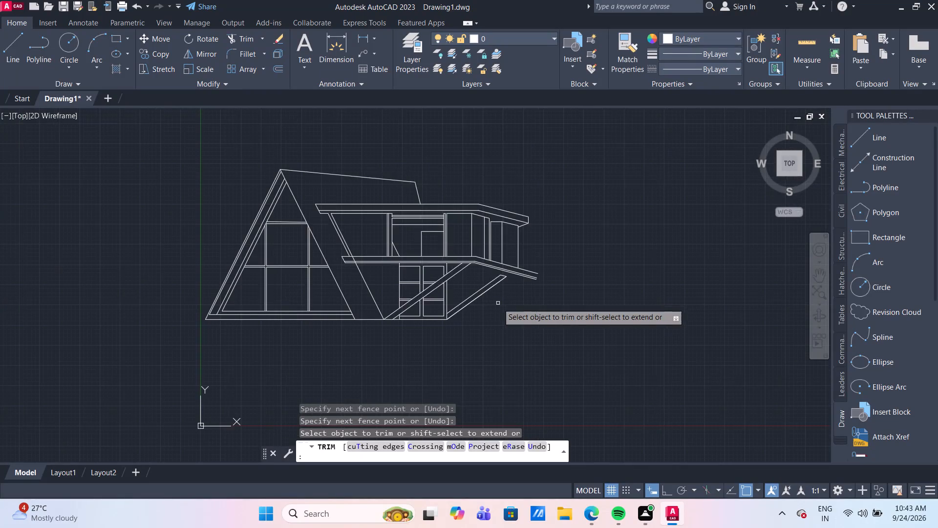
{"action": "middle_click_drag", "start_coordinate": [498, 303], "coordinate": [410, 257]}
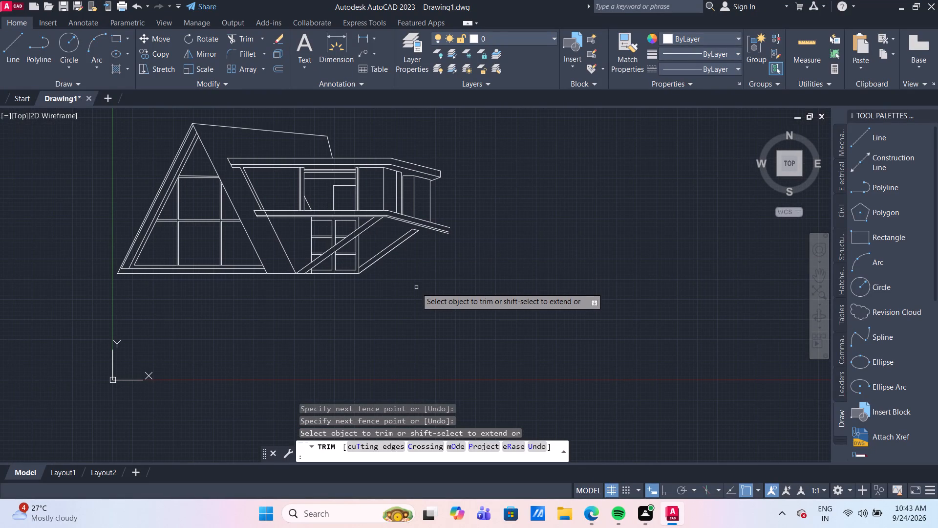
{"action": "key", "text": "Escape"}
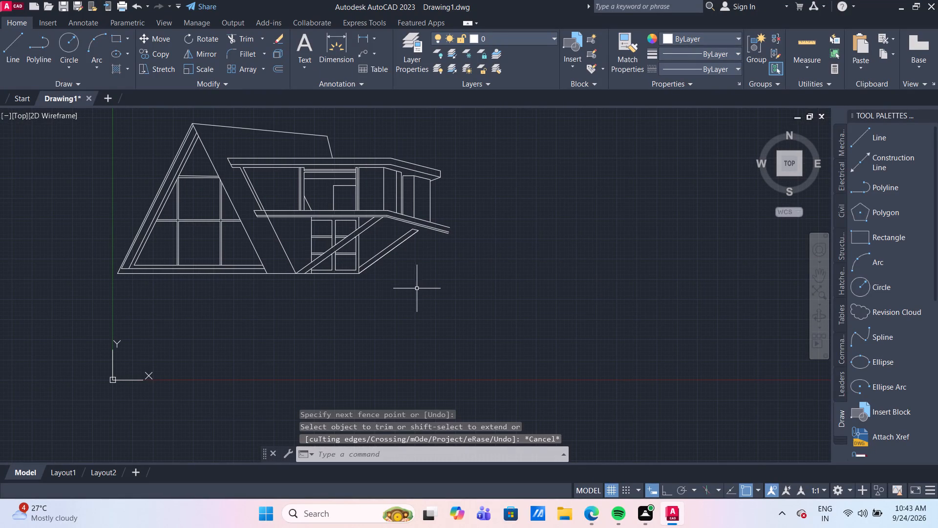
{"action": "scroll", "coordinate": [369, 282], "scroll_direction": "up", "scroll_amount": 2}
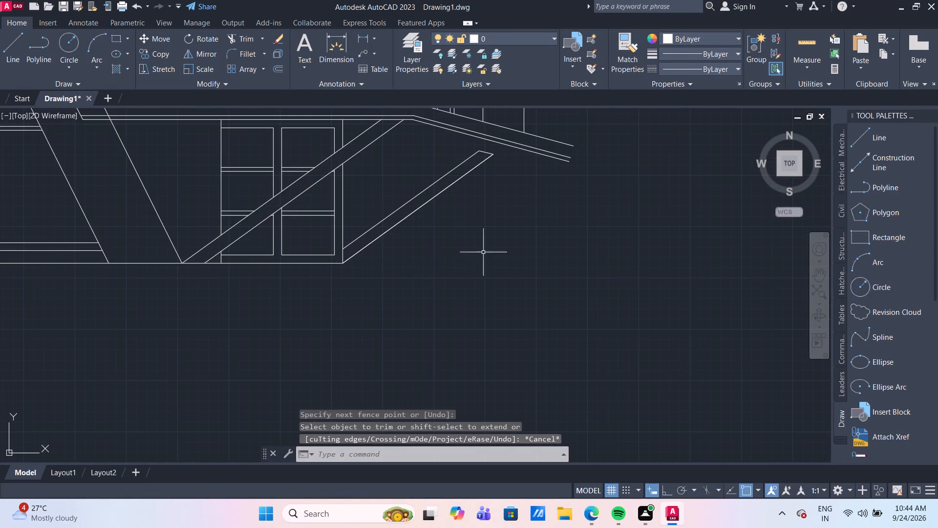
{"action": "middle_click_drag", "start_coordinate": [483, 250], "coordinate": [371, 310]}
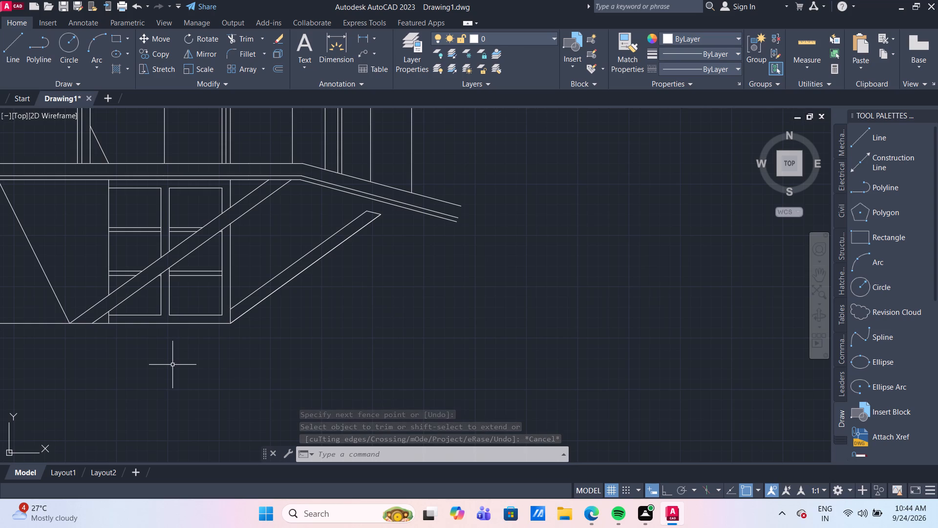
{"action": "left_click", "coordinate": [19, 39]}
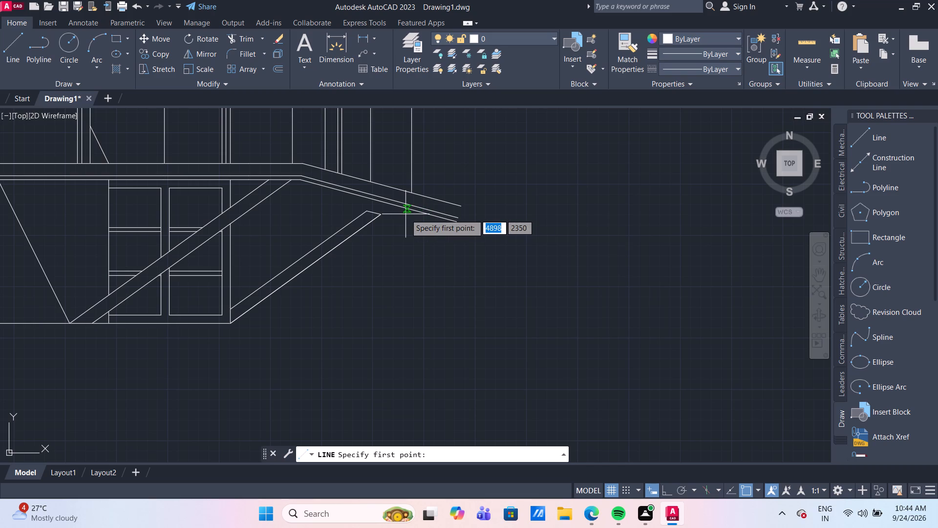
{"action": "left_click", "coordinate": [434, 217]}
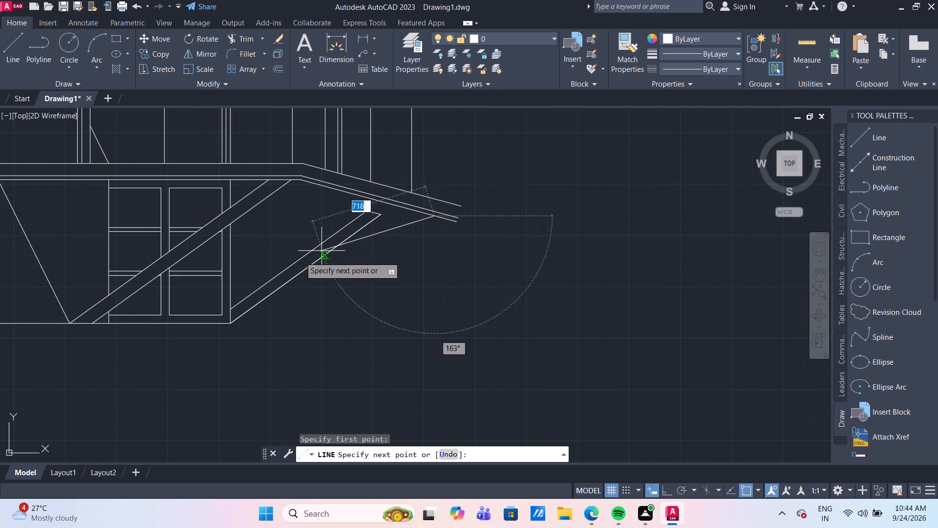
{"action": "left_click", "coordinate": [231, 290]}
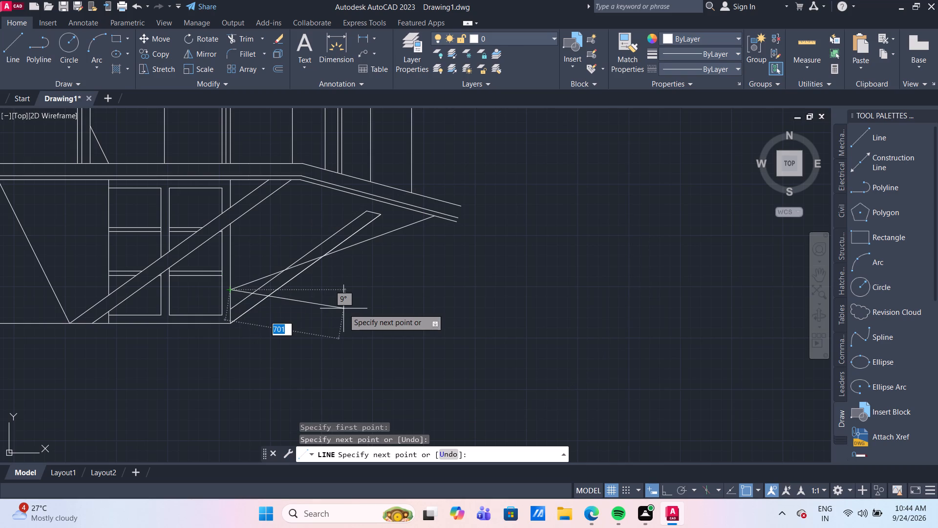
{"action": "key", "text": "Return"}
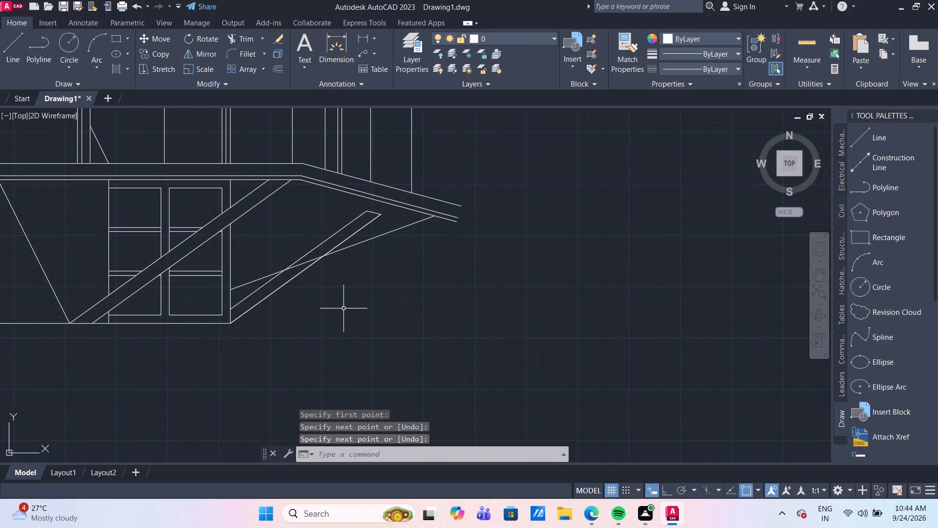
Offset the new sloping line upward three times in succession, by 50, 35 and 50, forming four parallel lines.
{"action": "scroll", "coordinate": [365, 283], "scroll_direction": "up", "scroll_amount": 1}
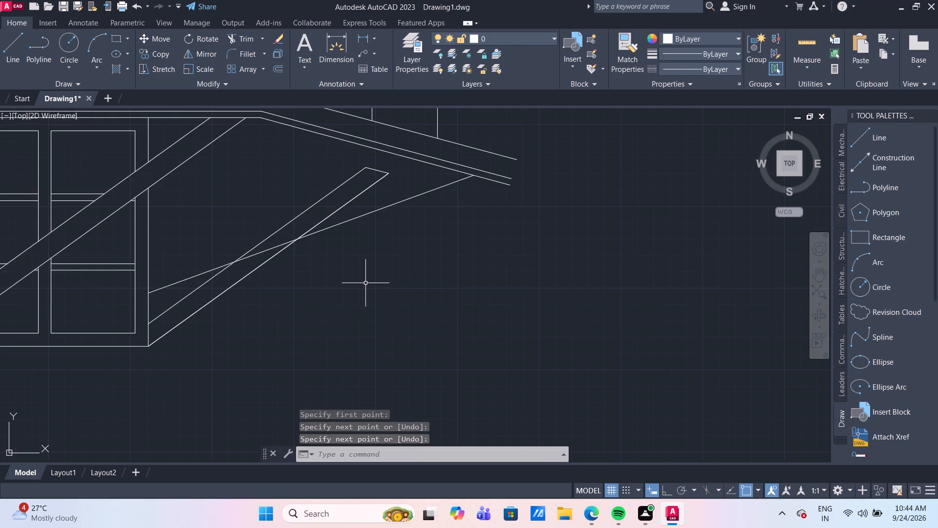
{"action": "middle_click_drag", "start_coordinate": [365, 283], "coordinate": [371, 320]}
{"action": "key", "text": "o"}
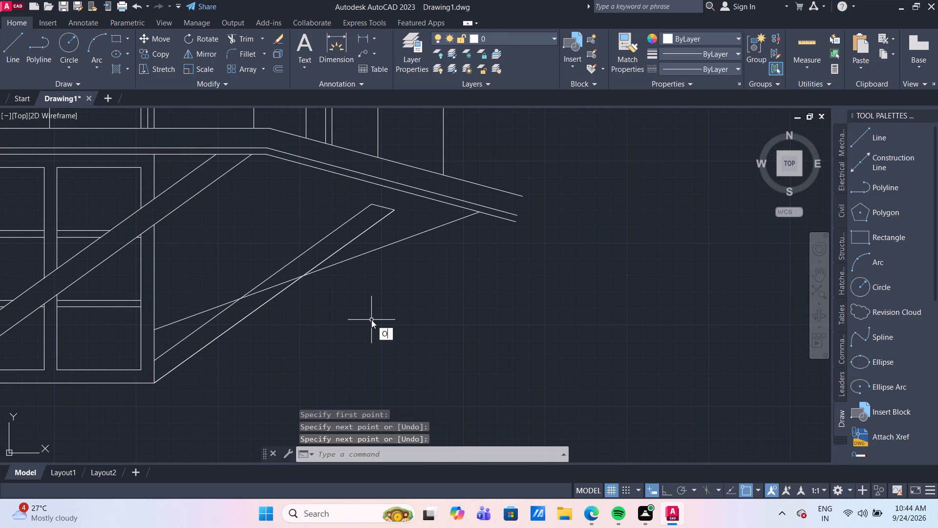
{"action": "key", "text": "Return"}
{"action": "key", "text": "Return"}
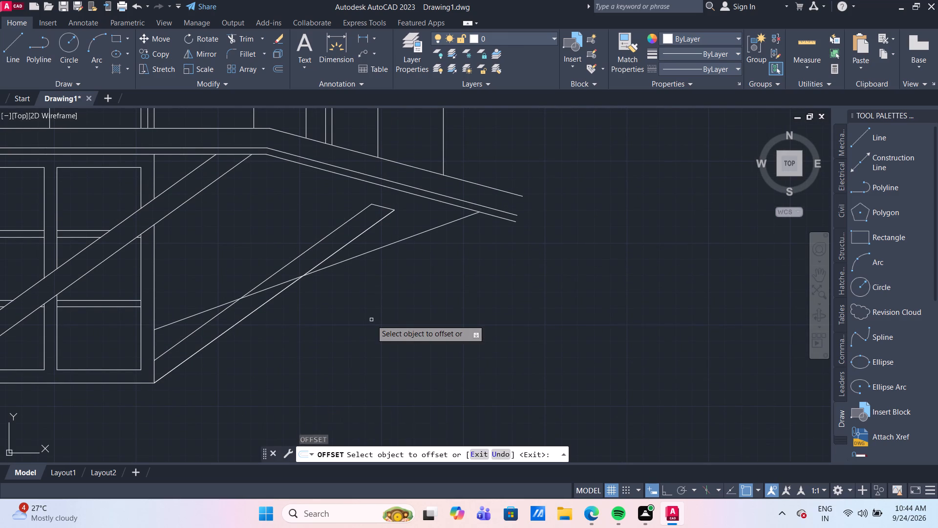
{"action": "left_click", "coordinate": [363, 255]}
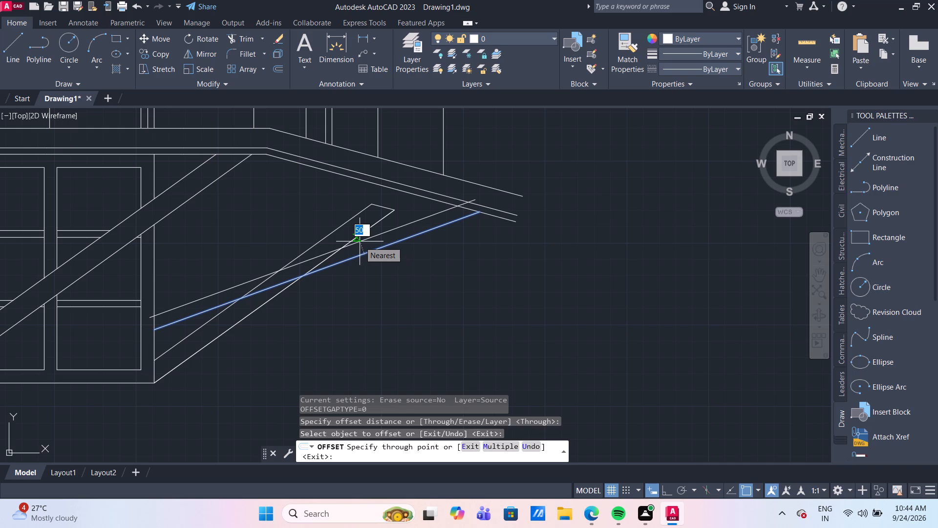
{"action": "type", "text": "50"}
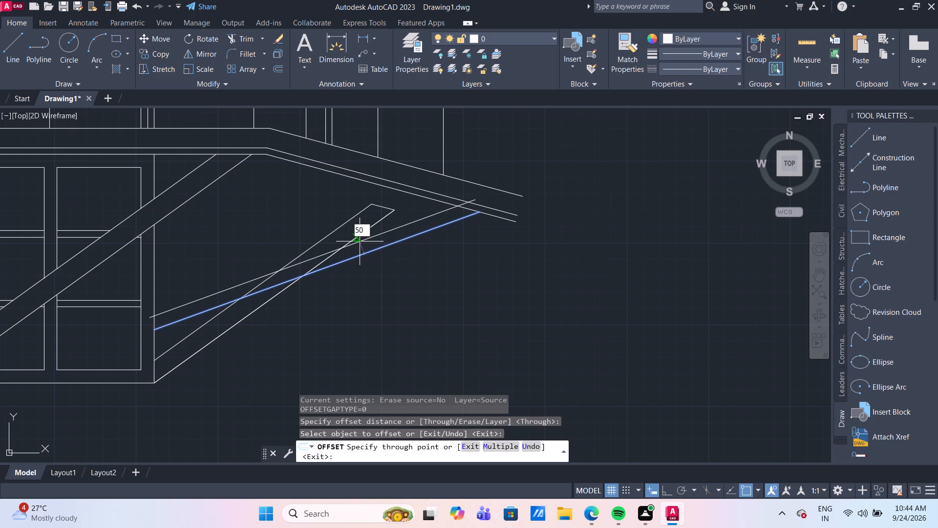
{"action": "key", "text": "Return"}
{"action": "left_click", "coordinate": [360, 242]}
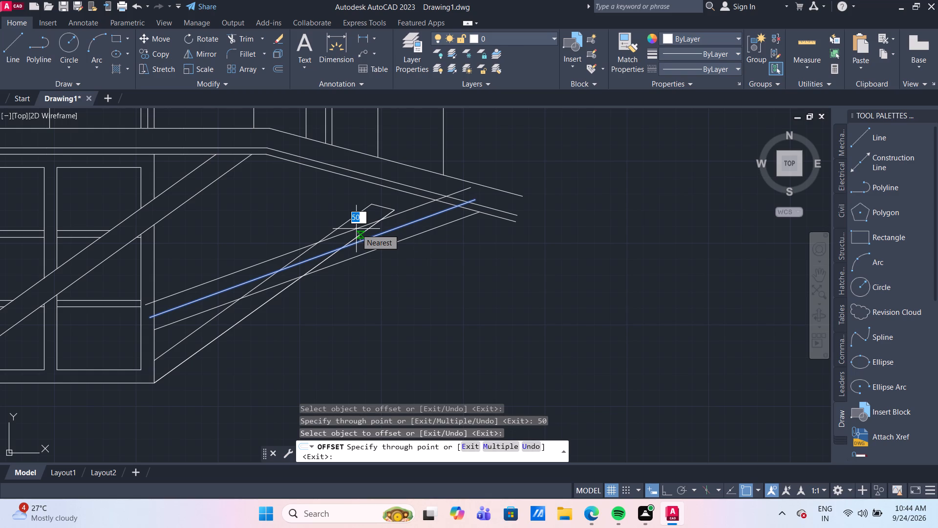
{"action": "type", "text": "35"}
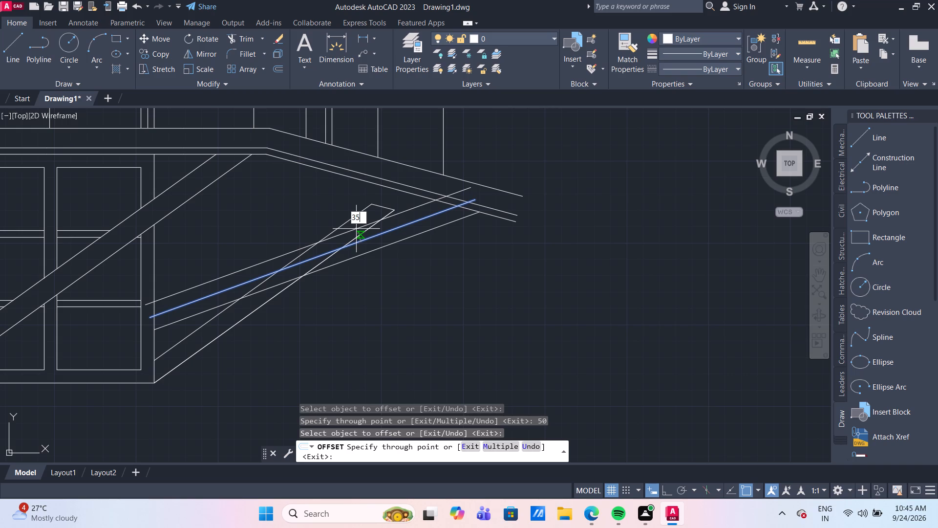
{"action": "key", "text": "Return"}
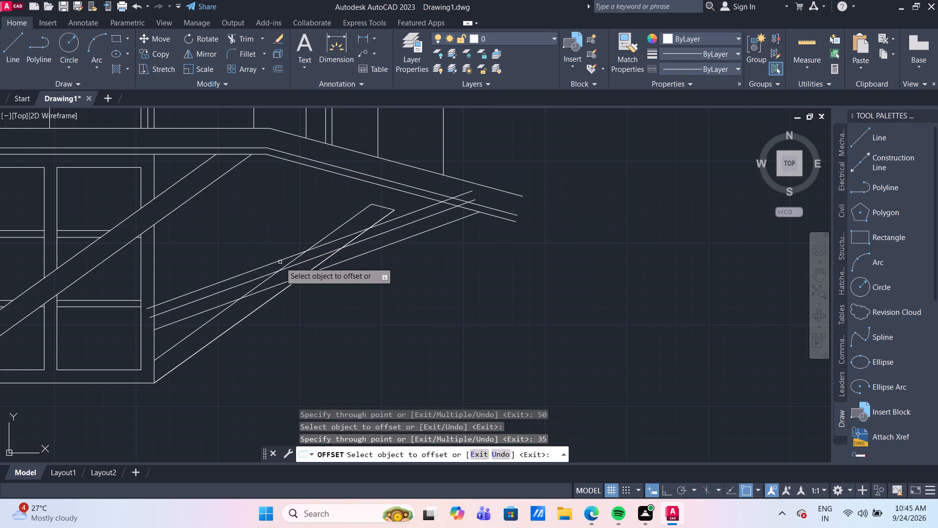
{"action": "left_click", "coordinate": [281, 259]}
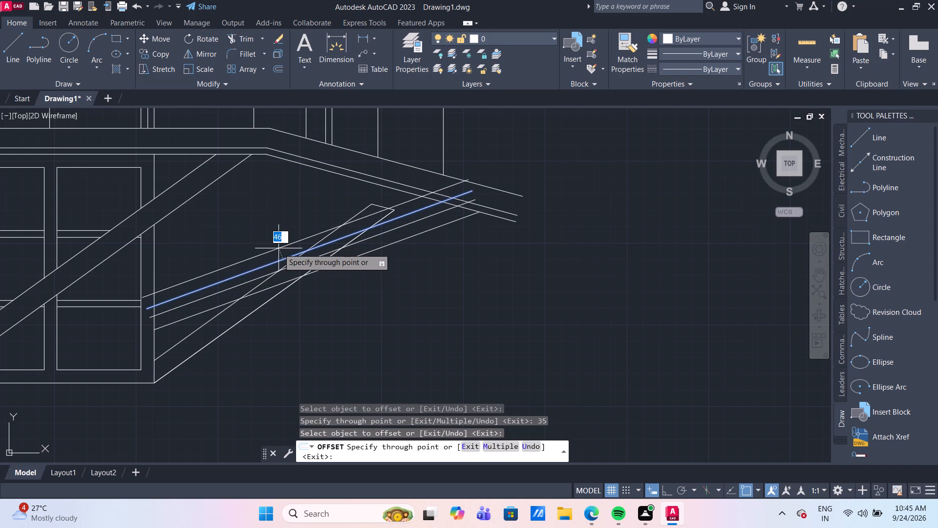
{"action": "type", "text": "50"}
{"action": "key", "text": "Return"}
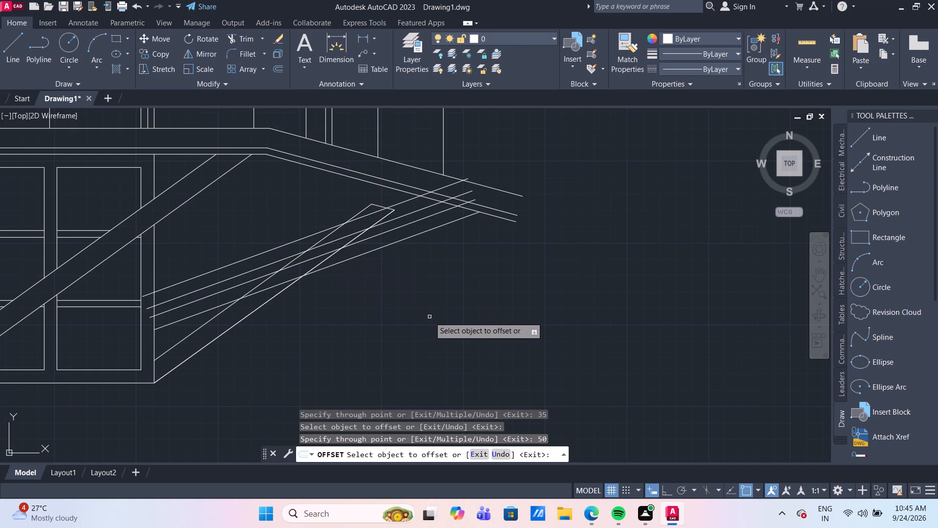
{"action": "key", "text": "Escape"}
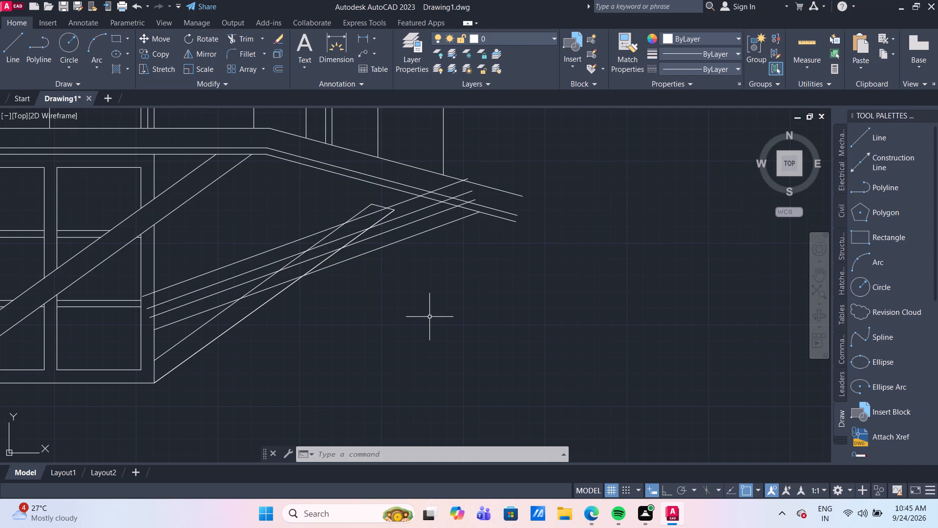
Move the four parallel sloping lines slightly down along the lower wall's outer vertical line.
{"action": "scroll", "coordinate": [412, 223], "scroll_direction": "up", "scroll_amount": 1}
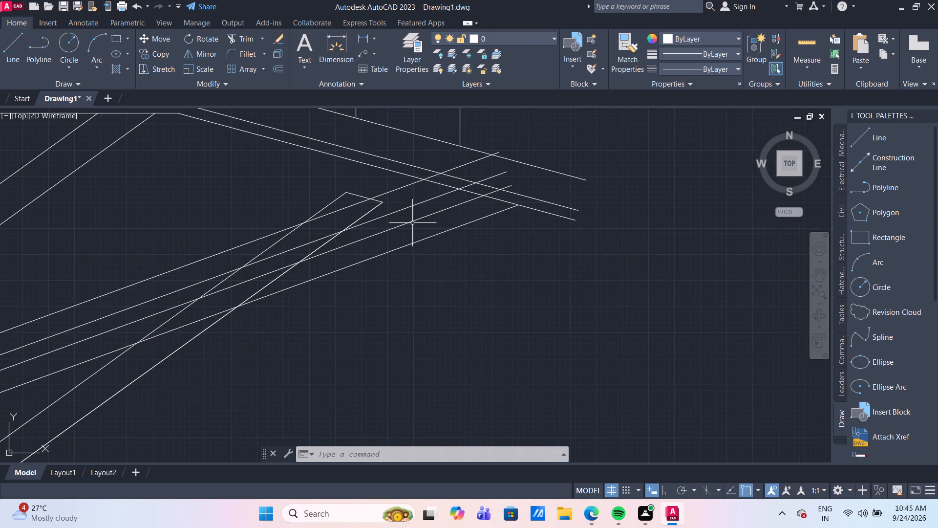
{"action": "scroll", "coordinate": [412, 223], "scroll_direction": "up", "scroll_amount": 1}
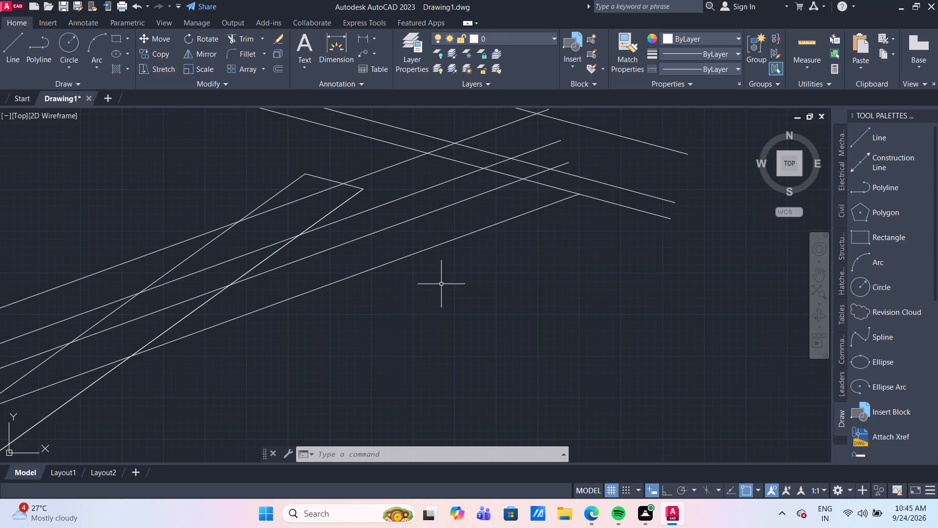
{"action": "scroll", "coordinate": [446, 289], "scroll_direction": "down", "scroll_amount": 1}
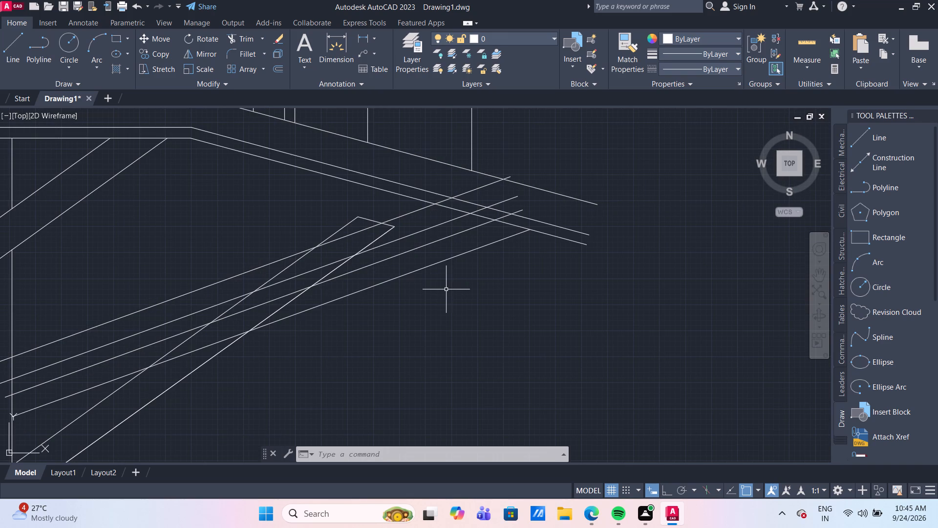
{"action": "left_click", "coordinate": [464, 283]}
{"action": "left_click", "coordinate": [398, 216]}
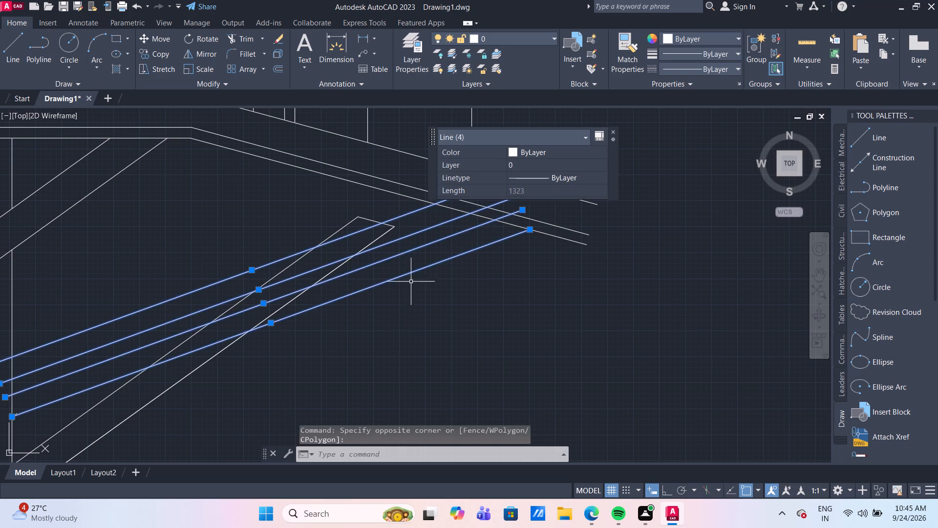
{"action": "scroll", "coordinate": [415, 309], "scroll_direction": "down", "scroll_amount": 3}
{"action": "scroll", "coordinate": [323, 349], "scroll_direction": "up", "scroll_amount": 4}
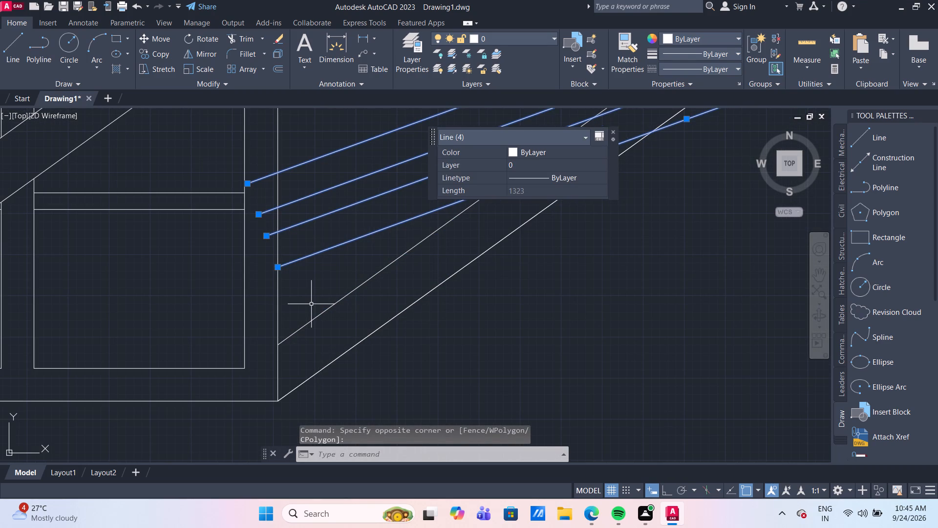
{"action": "key", "text": "m"}
{"action": "key", "text": "Return"}
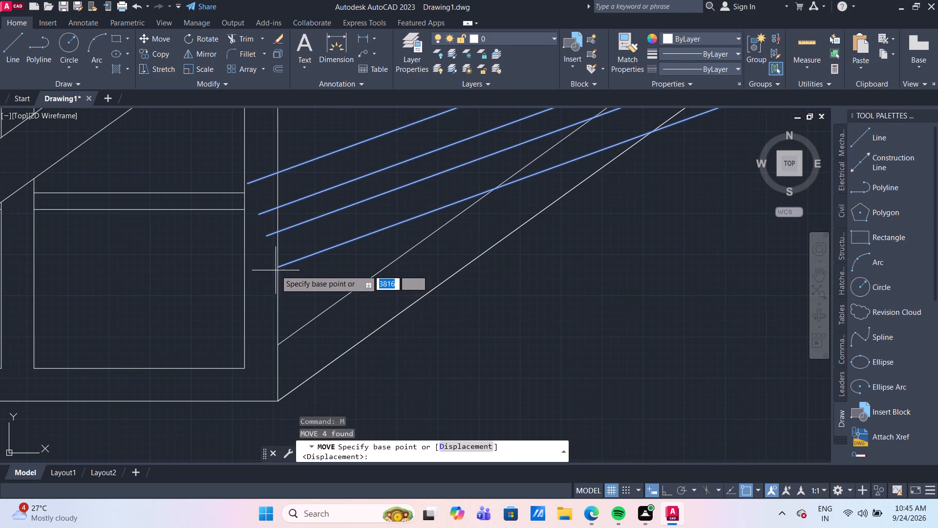
{"action": "left_click", "coordinate": [276, 268]}
{"action": "scroll", "coordinate": [276, 268], "scroll_direction": "down", "scroll_amount": 2}
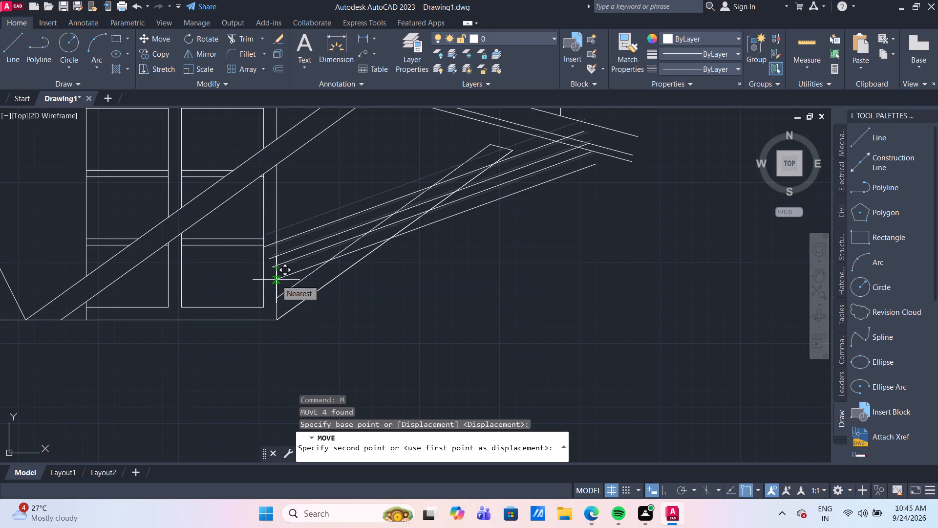
{"action": "left_click", "coordinate": [276, 275]}
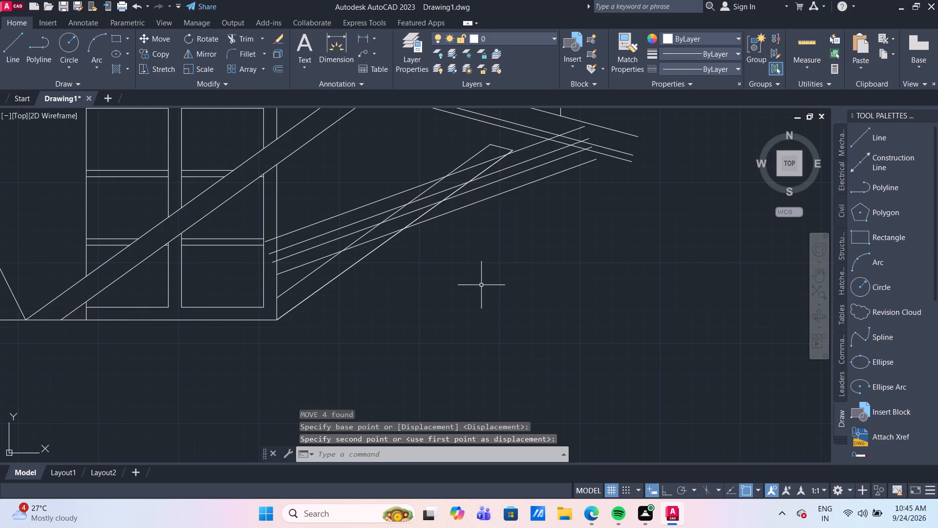
Offset the uppermost of the four parallel sloping lines upward by 150, toward the angled deck.
{"action": "scroll", "coordinate": [481, 285], "scroll_direction": "down", "scroll_amount": 1}
{"action": "middle_click_drag", "start_coordinate": [481, 285], "coordinate": [439, 325]}
{"action": "scroll", "coordinate": [438, 325], "scroll_direction": "down", "scroll_amount": 1}
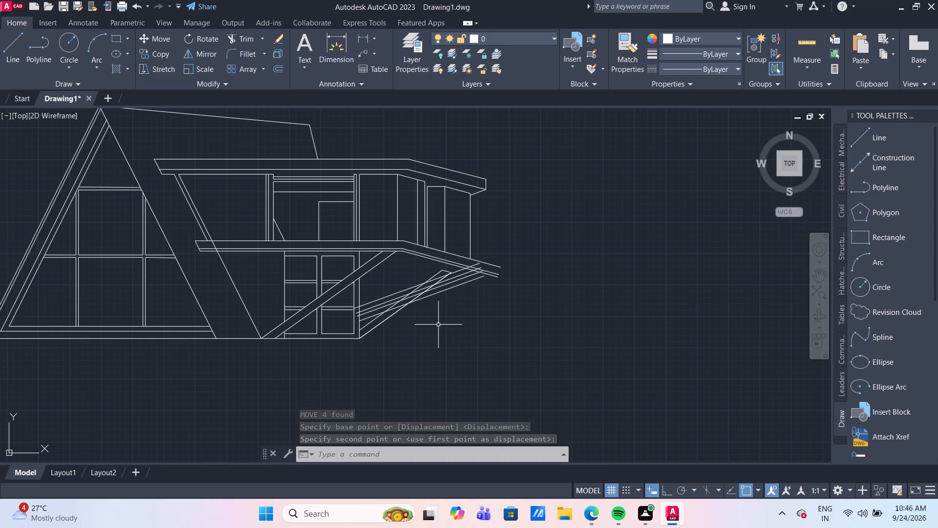
{"action": "scroll", "coordinate": [434, 310], "scroll_direction": "up", "scroll_amount": 1}
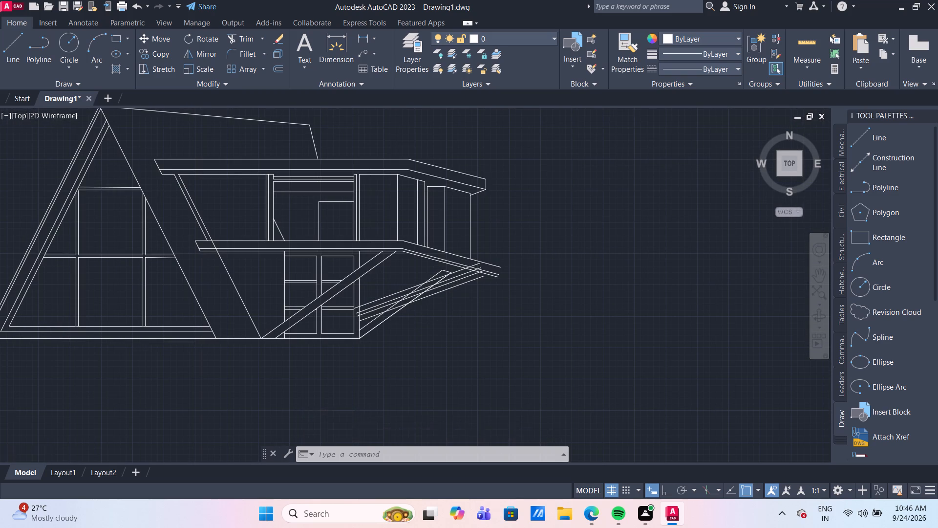
{"action": "scroll", "coordinate": [434, 310], "scroll_direction": "up", "scroll_amount": 1}
{"action": "middle_click_drag", "start_coordinate": [434, 310], "coordinate": [429, 362]}
{"action": "key", "text": "o"}
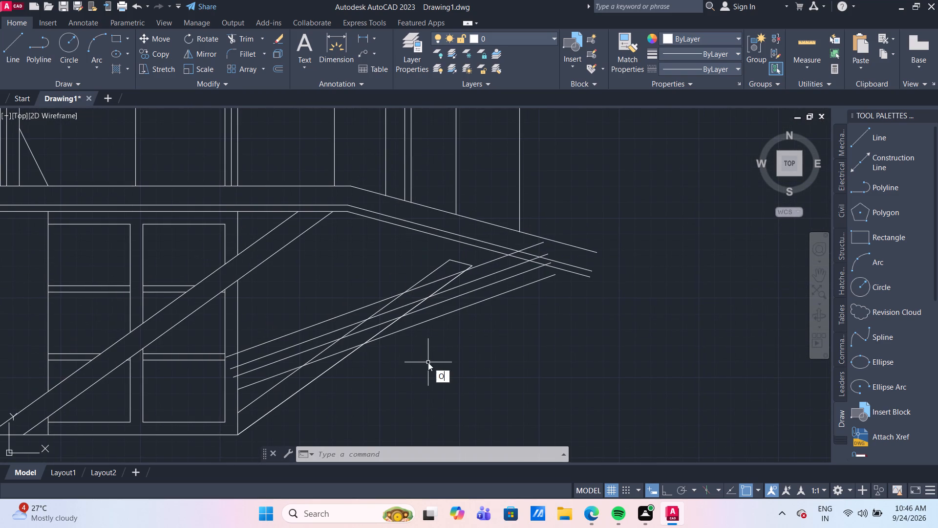
{"action": "key", "text": "Return"}
{"action": "key", "text": "Return"}
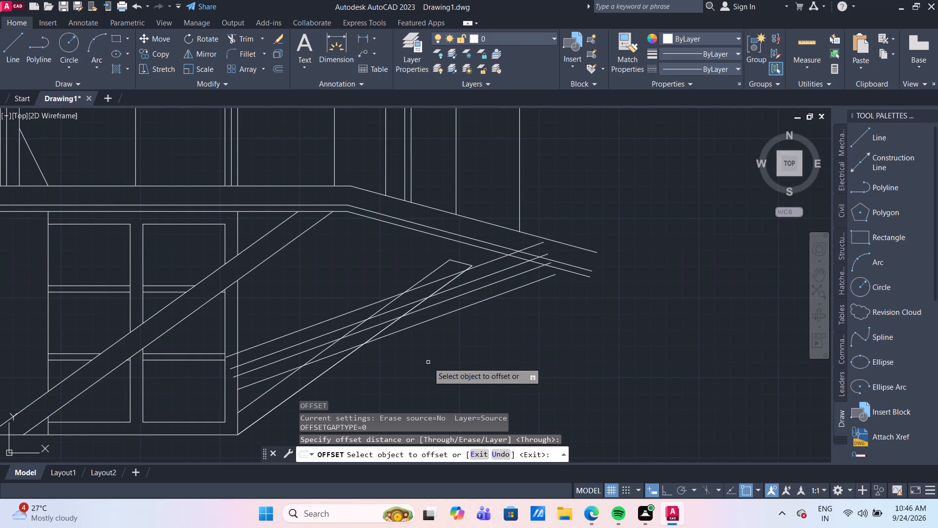
{"action": "left_click", "coordinate": [371, 305]}
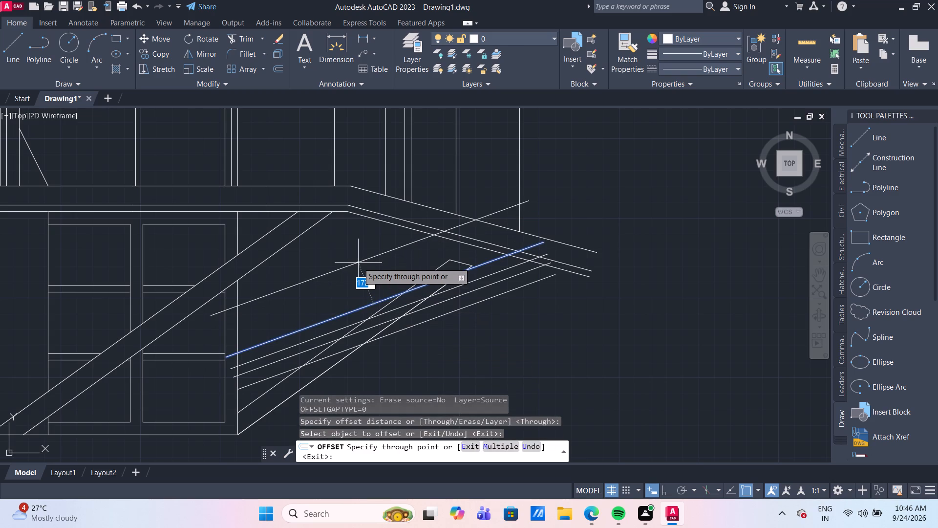
{"action": "type", "text": "150"}
{"action": "key", "text": "Return"}
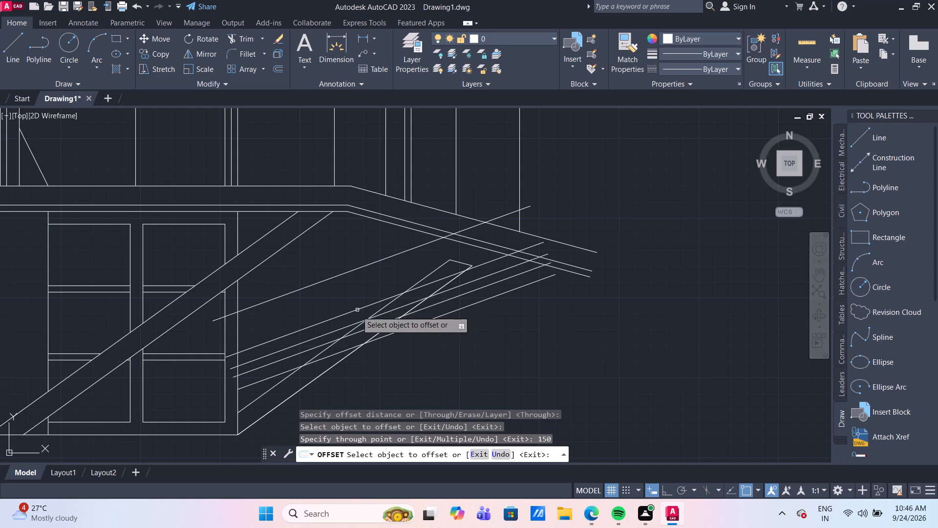
Offset the separate upper sloping line upward by 10 to form a thin double line.
{"action": "left_click", "coordinate": [351, 270]}
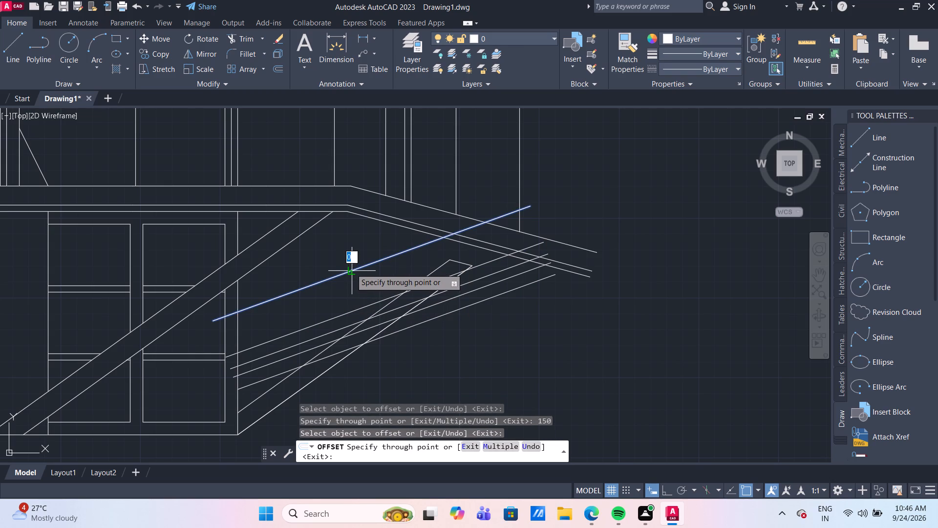
{"action": "scroll", "coordinate": [342, 253], "scroll_direction": "up", "scroll_amount": 2}
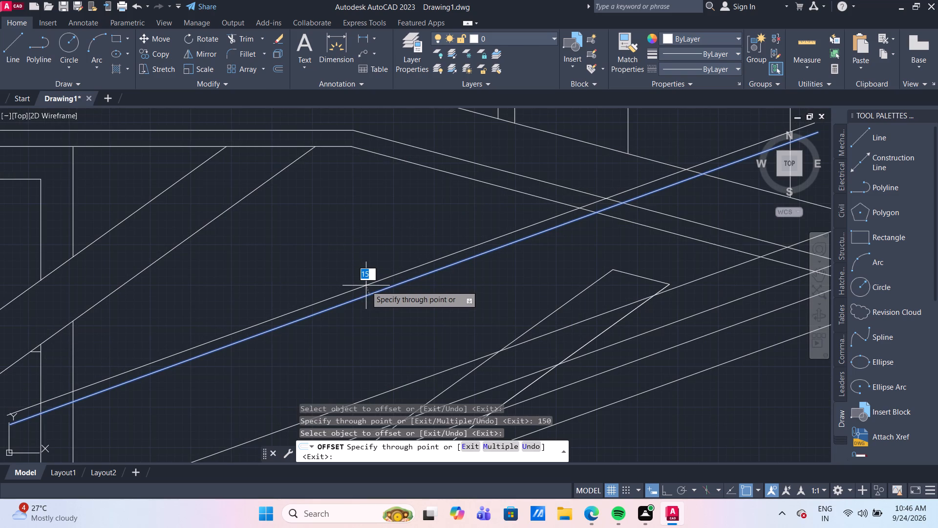
{"action": "type", "text": "10"}
{"action": "key", "text": "Return"}
{"action": "scroll", "coordinate": [366, 286], "scroll_direction": "down", "scroll_amount": 2}
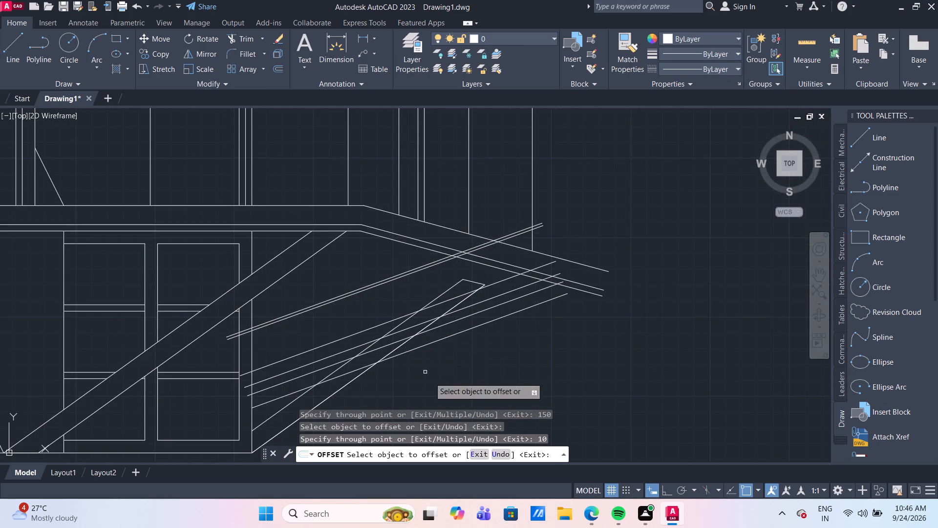
{"action": "scroll", "coordinate": [446, 387], "scroll_direction": "down", "scroll_amount": 1}
{"action": "middle_click_drag", "start_coordinate": [451, 379], "coordinate": [423, 330]}
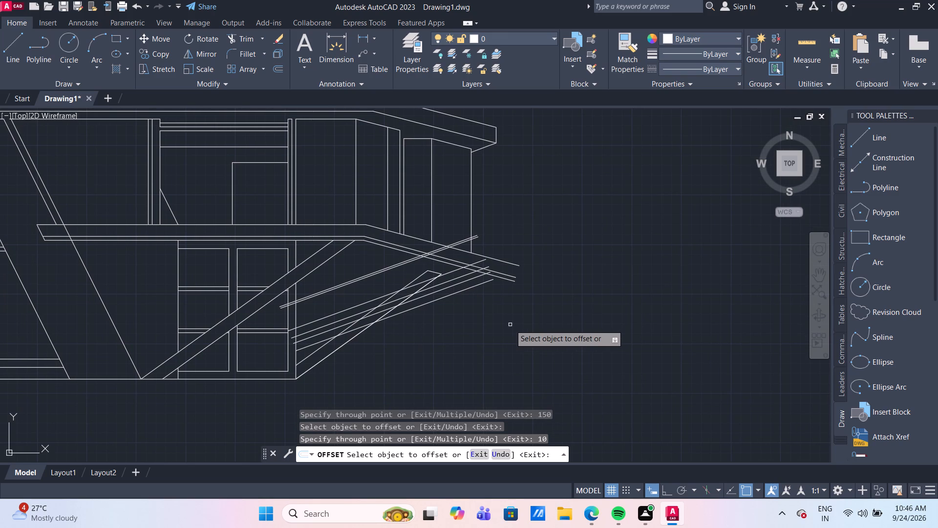
{"action": "key", "text": "Escape"}
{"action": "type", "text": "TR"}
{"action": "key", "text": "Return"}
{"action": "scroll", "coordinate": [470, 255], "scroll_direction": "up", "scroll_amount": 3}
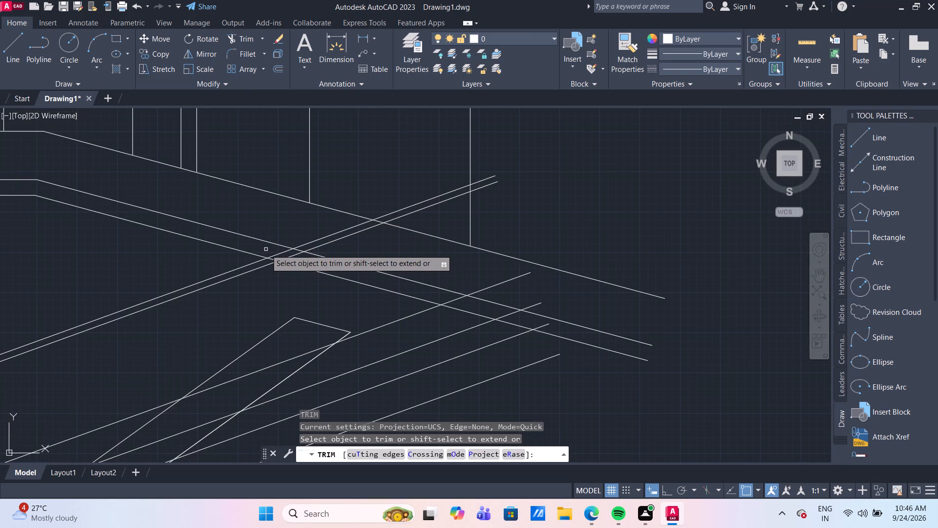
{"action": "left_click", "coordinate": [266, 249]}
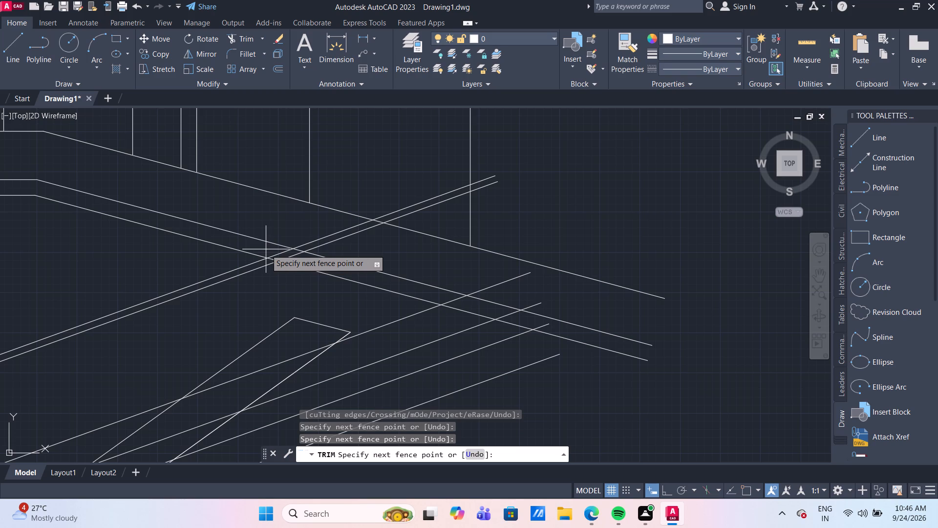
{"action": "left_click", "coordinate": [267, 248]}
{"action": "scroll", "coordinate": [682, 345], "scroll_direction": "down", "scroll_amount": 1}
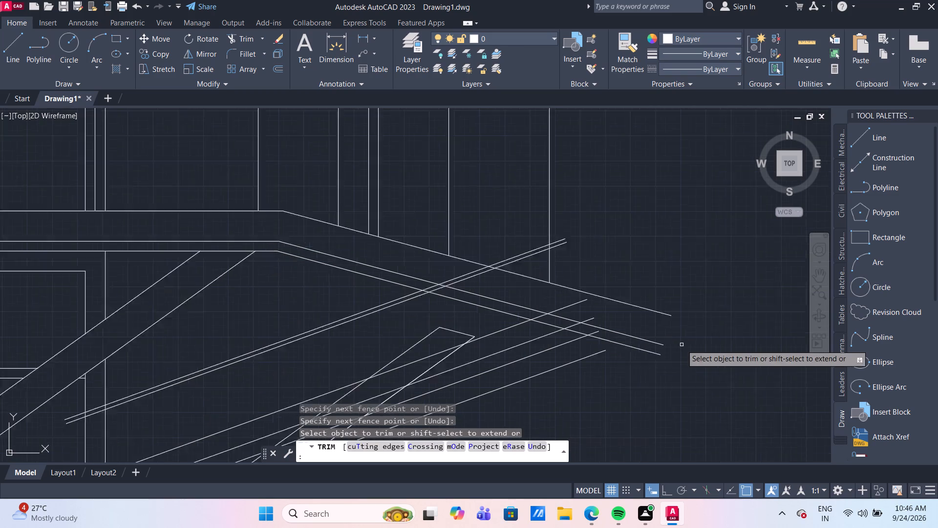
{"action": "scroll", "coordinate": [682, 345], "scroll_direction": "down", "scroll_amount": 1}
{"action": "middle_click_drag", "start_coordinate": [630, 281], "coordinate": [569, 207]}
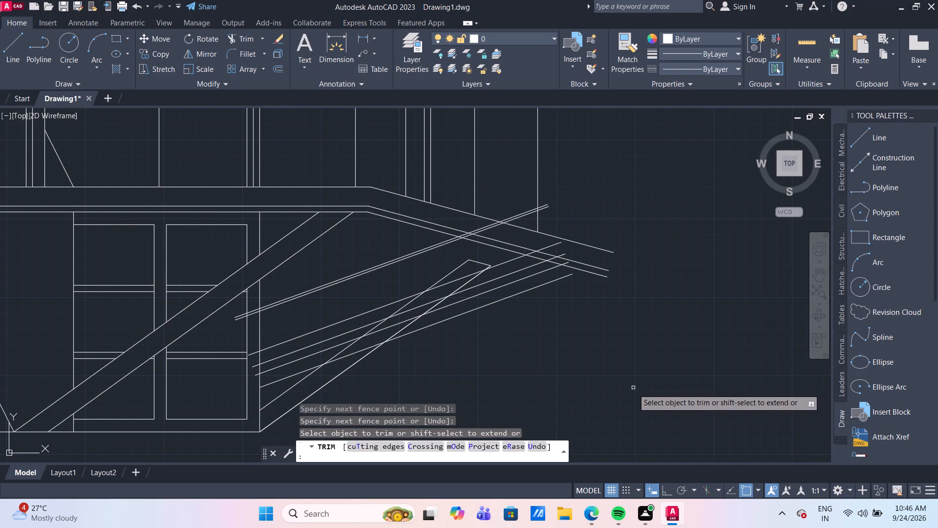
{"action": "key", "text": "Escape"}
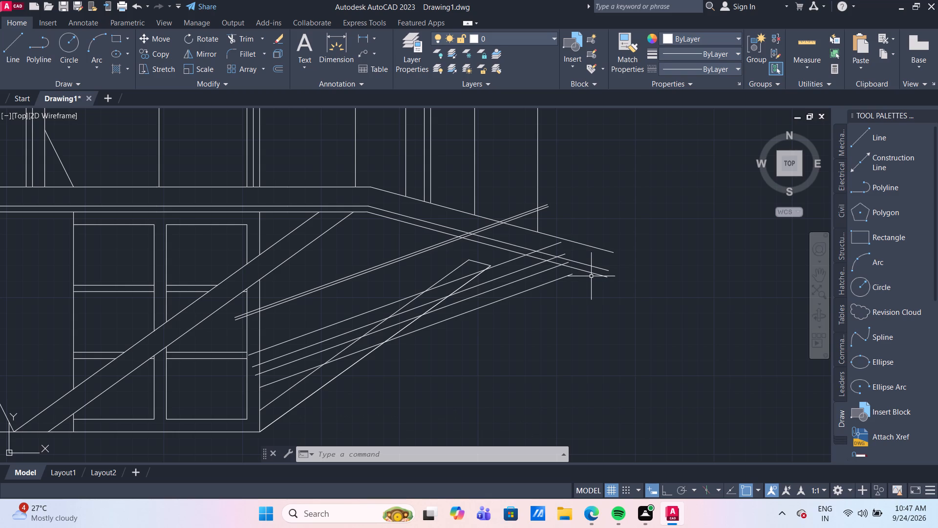
Draw a line about 1402 long from the angled deck's lower outer endpoint to where the diagonal brace meets the lower wall's outer vertical line.
{"action": "left_click", "coordinate": [16, 57]}
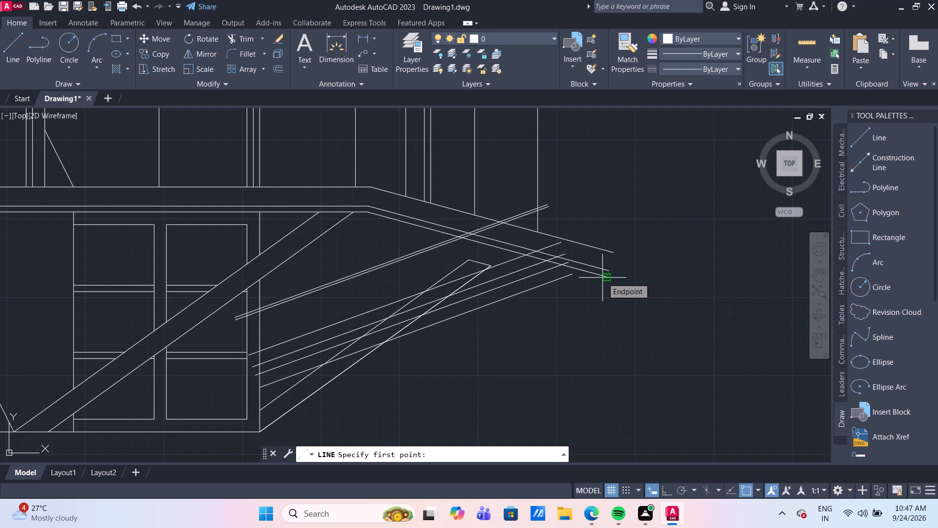
{"action": "left_click", "coordinate": [602, 278]}
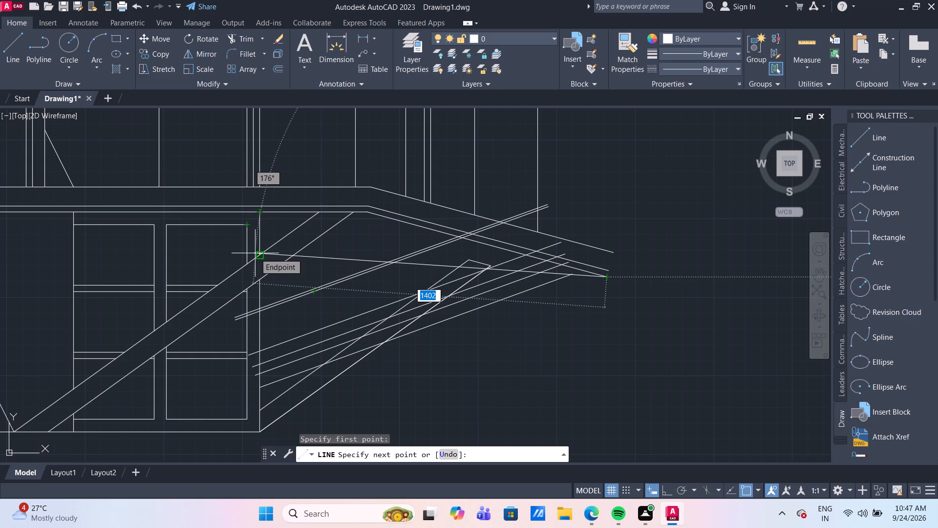
{"action": "left_click", "coordinate": [255, 253]}
{"action": "key", "text": "Escape"}
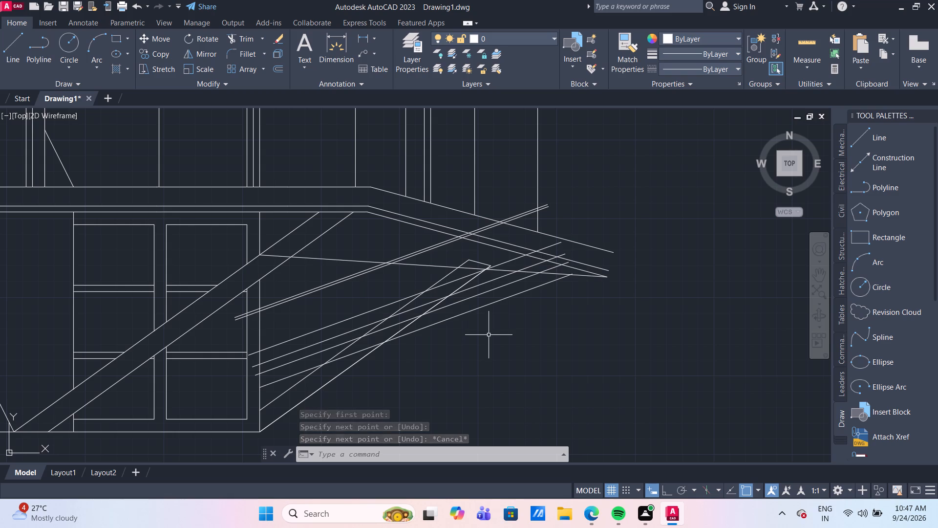
Offset the new shallow line between the deck tip and the wall upward by 25.
{"action": "key", "text": "o"}
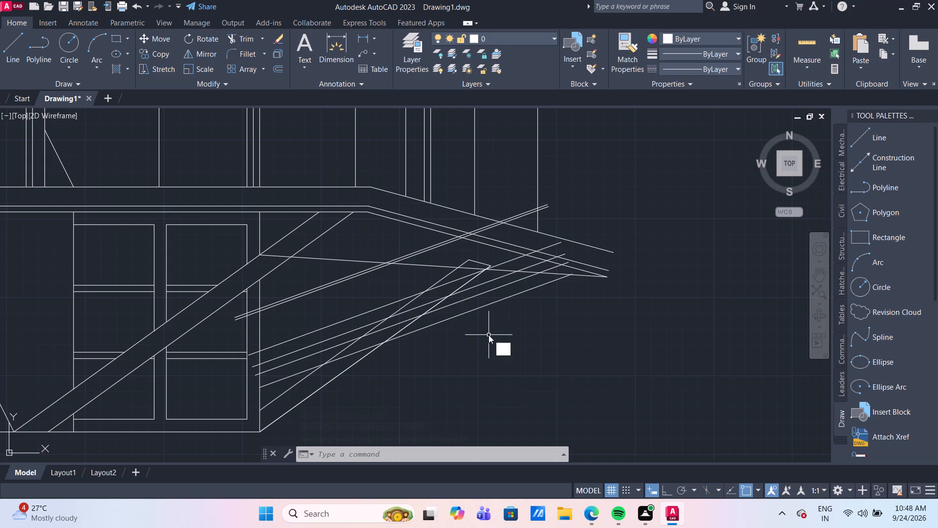
{"action": "key", "text": "Return"}
{"action": "key", "text": "Return"}
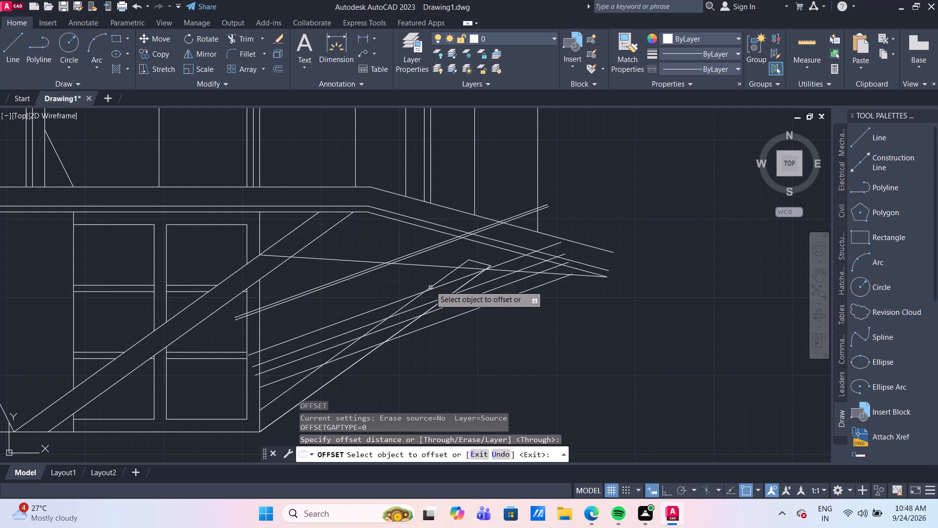
{"action": "scroll", "coordinate": [426, 271], "scroll_direction": "up", "scroll_amount": 2}
{"action": "scroll", "coordinate": [427, 264], "scroll_direction": "down", "scroll_amount": 1}
{"action": "middle_click_drag", "start_coordinate": [426, 264], "coordinate": [385, 270]}
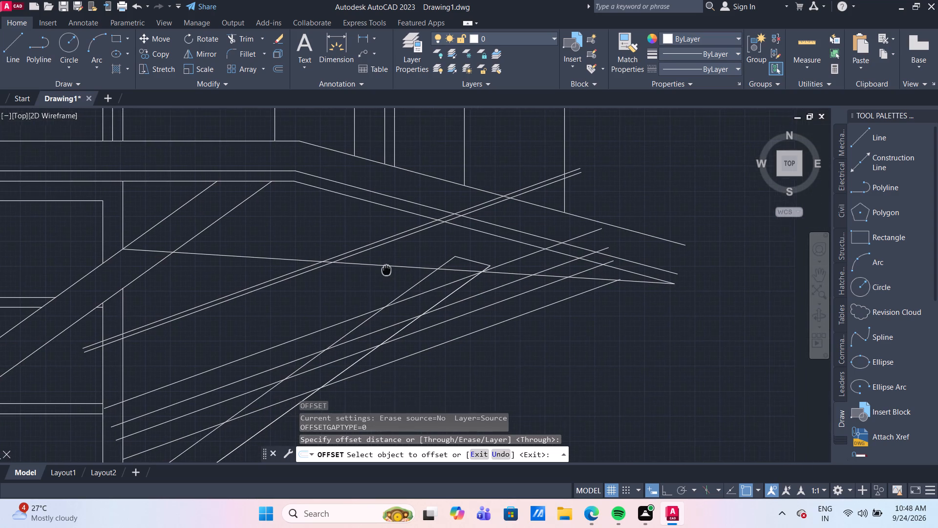
{"action": "middle_click_drag", "start_coordinate": [385, 270], "coordinate": [382, 267]}
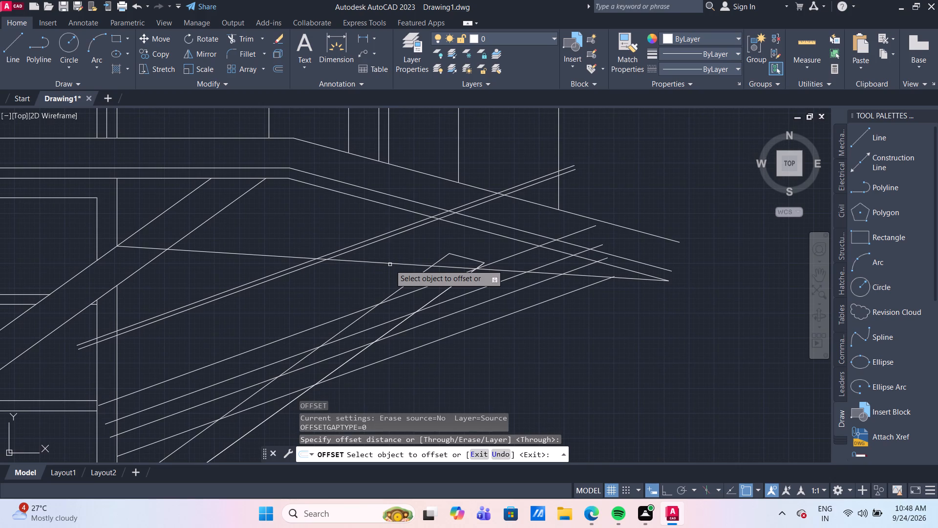
{"action": "left_click", "coordinate": [390, 264]}
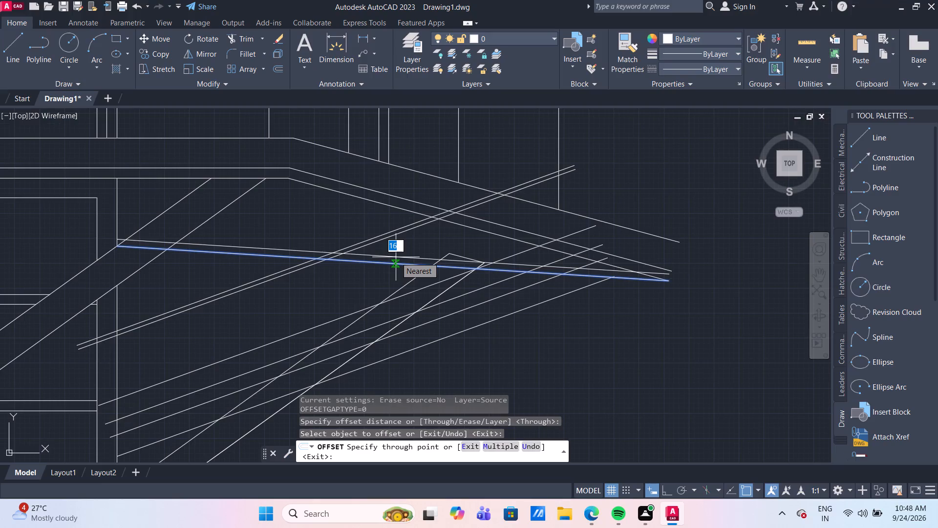
{"action": "left_click", "coordinate": [396, 257]}
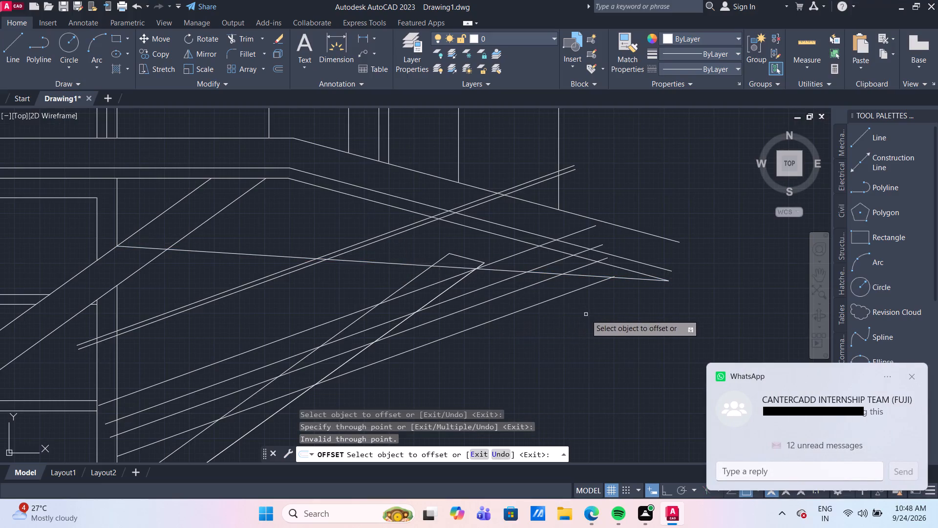
{"action": "left_click", "coordinate": [586, 274]}
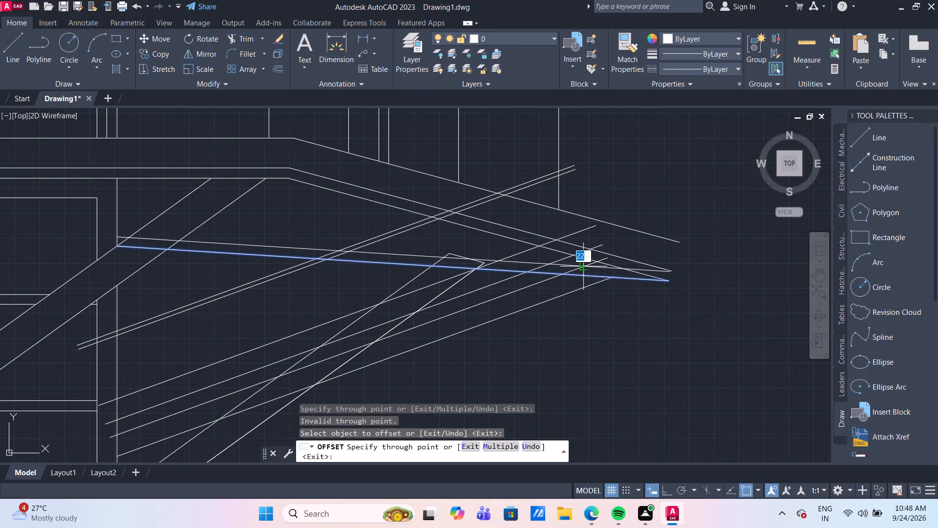
{"action": "type", "text": "25"}
{"action": "key", "text": "Return"}
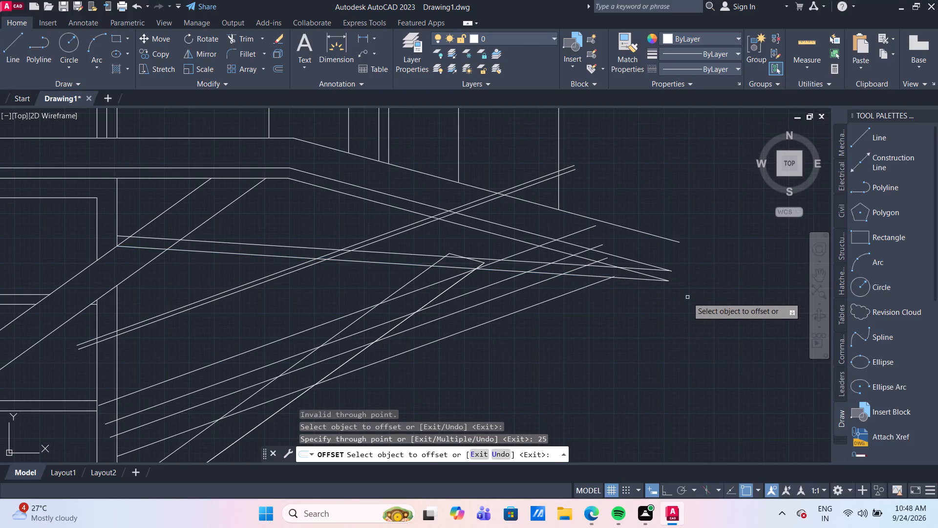
{"action": "key", "text": "Escape"}
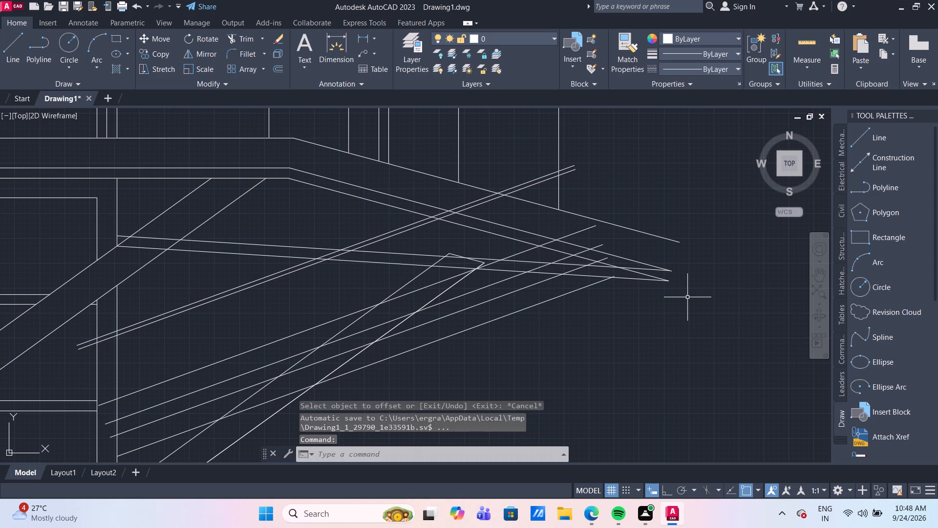
Draw a freehand, nearly vertical boundary line in the empty space beyond the angled deck's outer end.
{"action": "scroll", "coordinate": [682, 279], "scroll_direction": "up", "scroll_amount": 3}
{"action": "scroll", "coordinate": [644, 271], "scroll_direction": "down", "scroll_amount": 3}
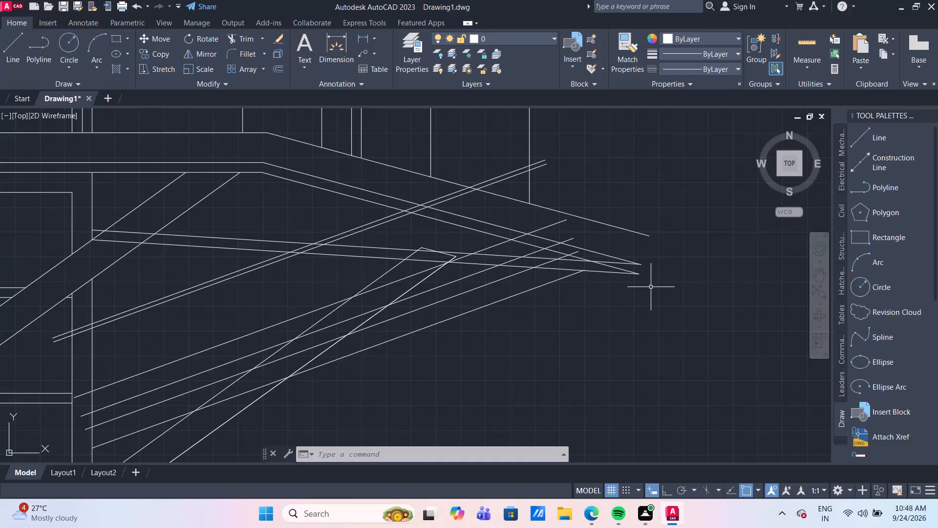
{"action": "scroll", "coordinate": [611, 267], "scroll_direction": "up", "scroll_amount": 2}
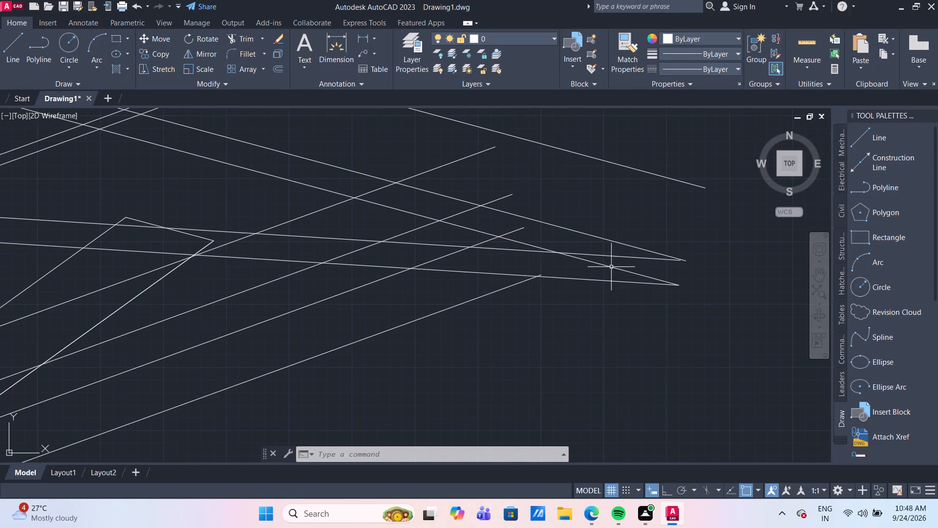
{"action": "middle_click_drag", "start_coordinate": [701, 282], "coordinate": [532, 272]}
{"action": "scroll", "coordinate": [597, 305], "scroll_direction": "down", "scroll_amount": 2}
{"action": "middle_click_drag", "start_coordinate": [572, 301], "coordinate": [454, 277]}
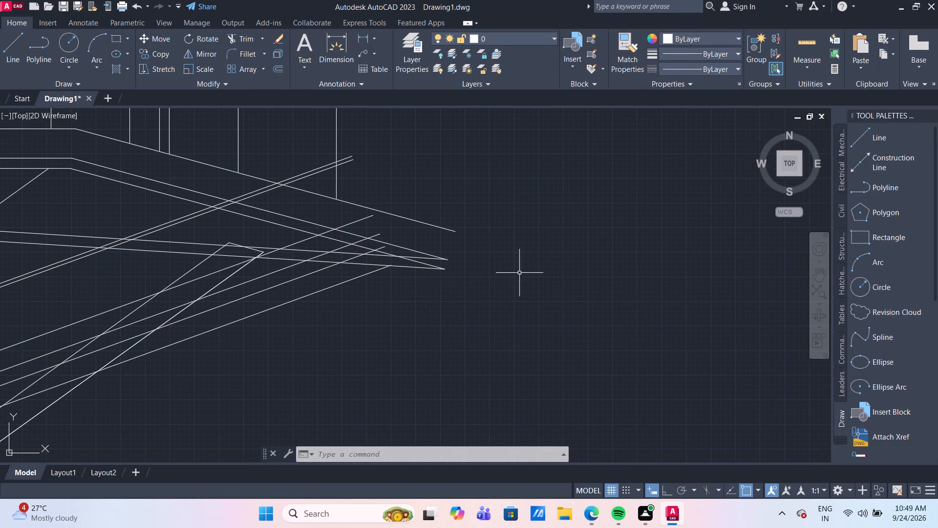
{"action": "left_click", "coordinate": [12, 58]}
{"action": "left_click", "coordinate": [555, 229]}
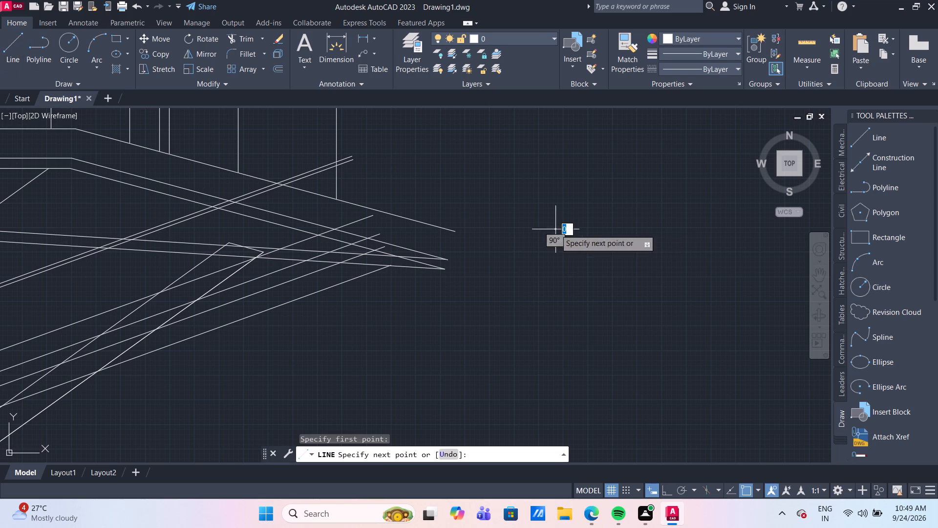
{"action": "left_click", "coordinate": [545, 371]}
{"action": "key", "text": "Escape"}
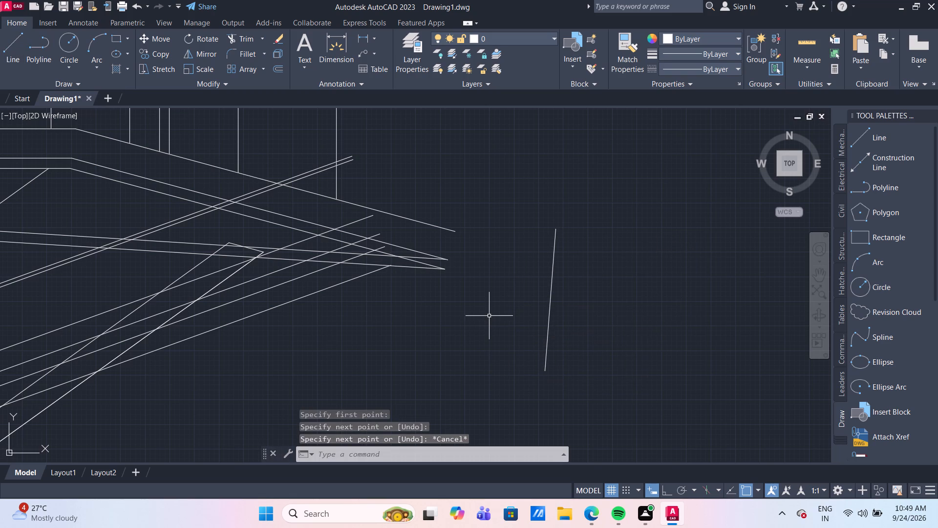
Extend the angled deck's middle sloping line to the boundary line, and the lower shallow line out to meet it.
{"action": "type", "text": "TR"}
{"action": "key", "text": "Return"}
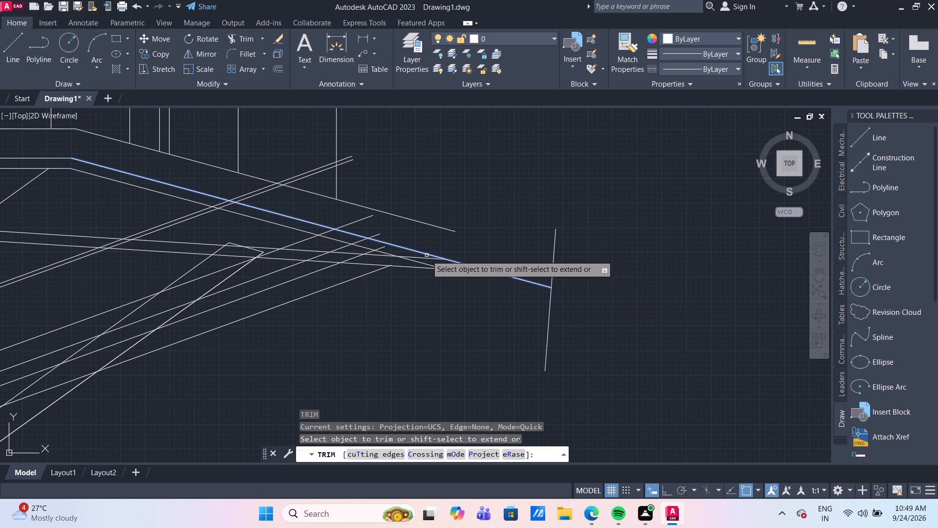
{"action": "left_click", "coordinate": [426, 255], "text": "shift"}
{"action": "left_click", "coordinate": [426, 270], "text": "shift"}
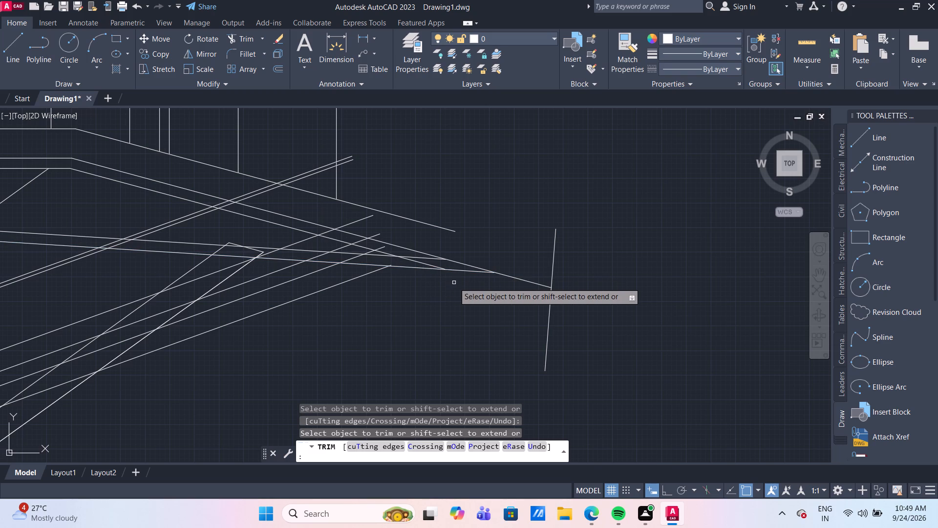
Trim away the brace, double-line and shallow-line segments crossing the strip between the angled deck's two lower sloping lines.
{"action": "middle_click_drag", "start_coordinate": [459, 304], "coordinate": [478, 296]}
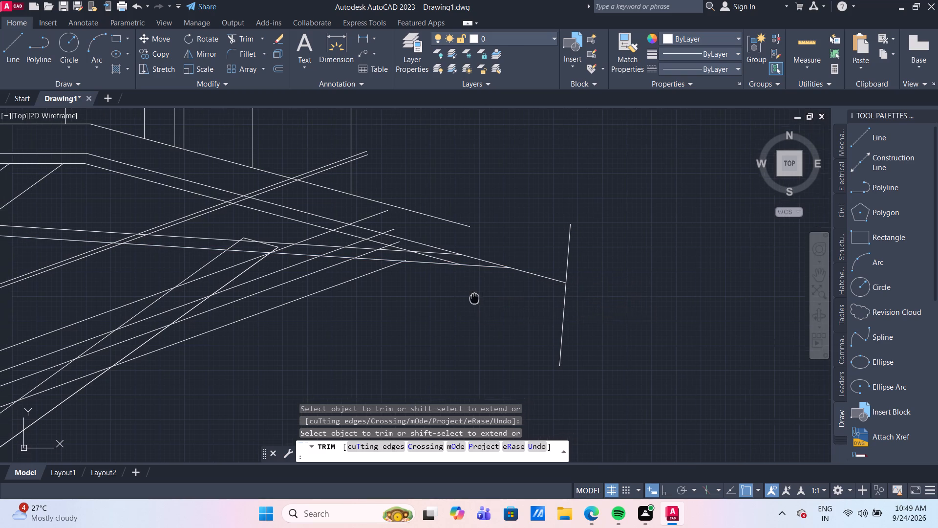
{"action": "middle_click_drag", "start_coordinate": [478, 296], "coordinate": [542, 293]}
{"action": "type", "text": "TR"}
{"action": "key", "text": "Return"}
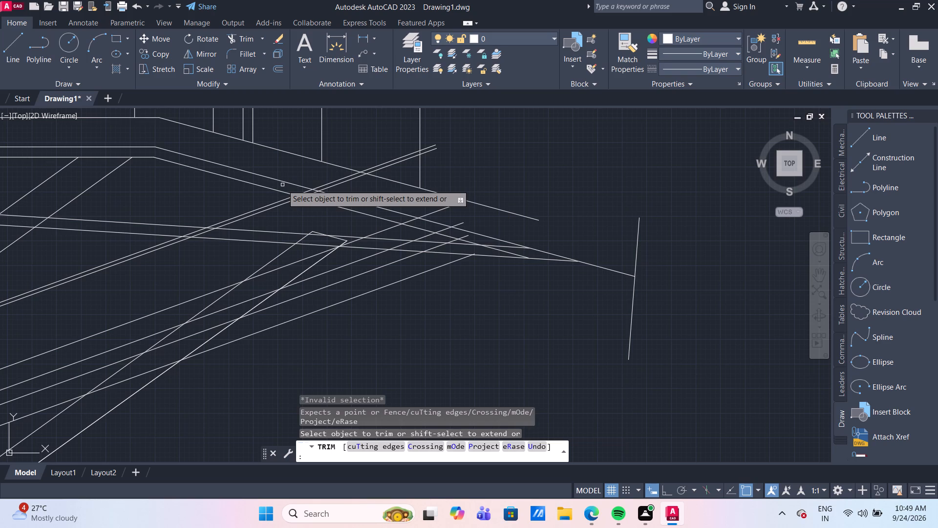
{"action": "left_click", "coordinate": [282, 185]}
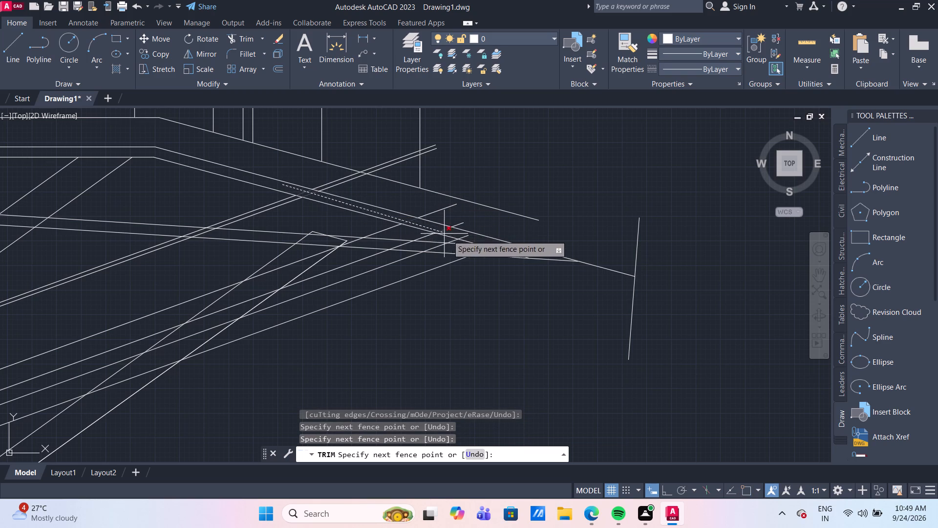
{"action": "left_click", "coordinate": [531, 255]}
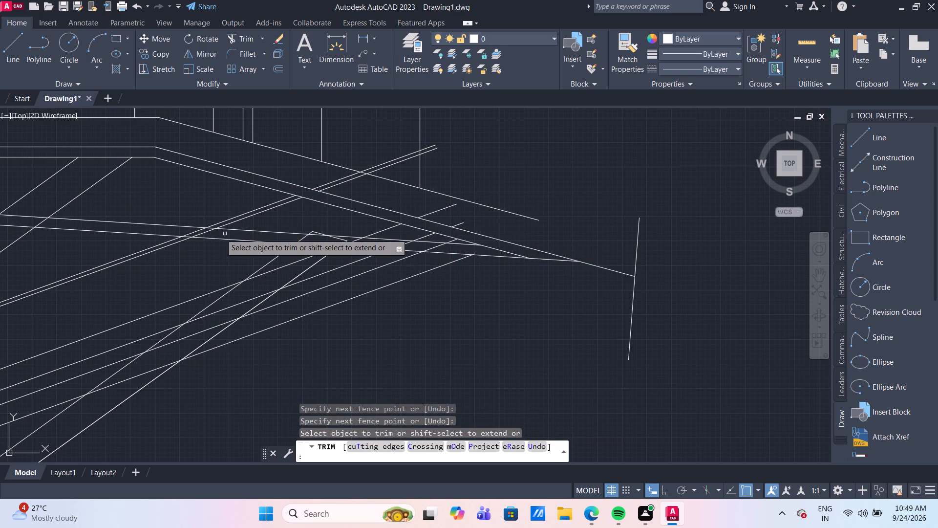
Trim away the segments crossing between the two shallow lines, including the leftover end piece at the diagonal brace's top.
{"action": "left_click", "coordinate": [181, 231]}
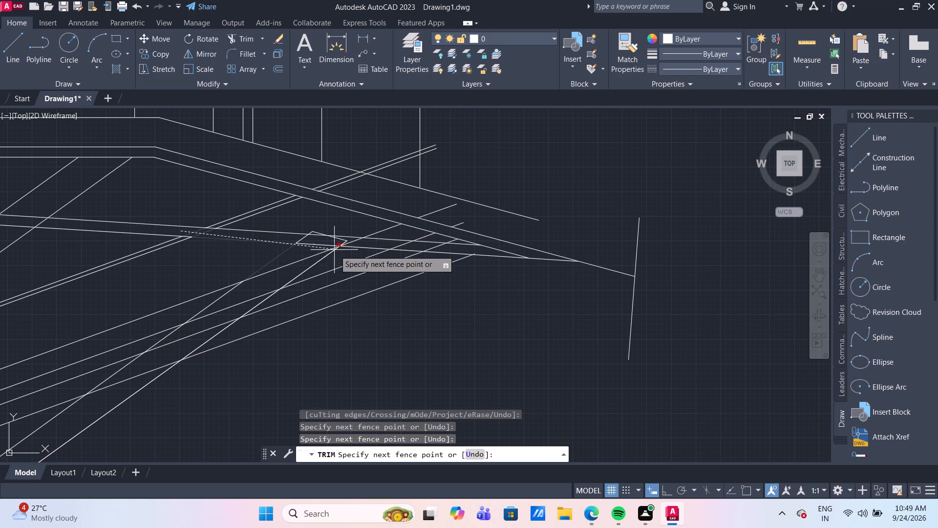
{"action": "left_click", "coordinate": [514, 253]}
{"action": "scroll", "coordinate": [335, 245], "scroll_direction": "up", "scroll_amount": 2}
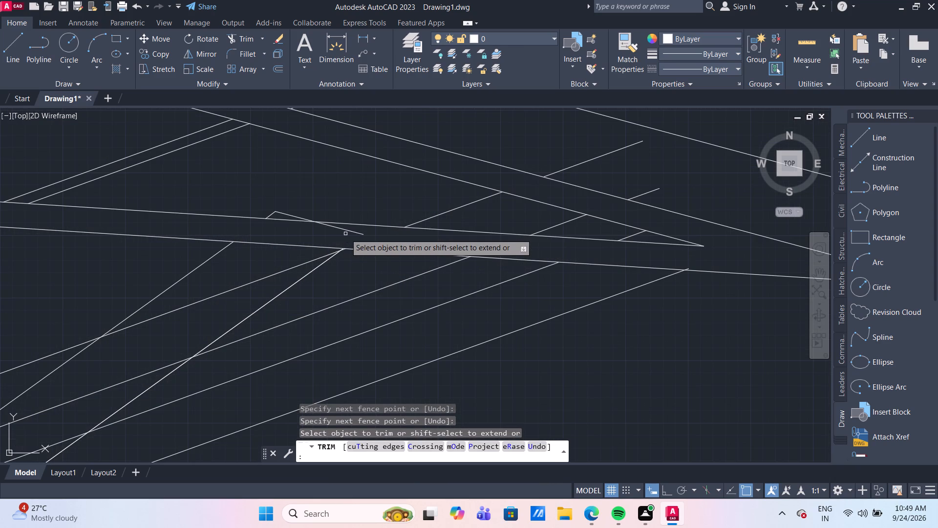
{"action": "left_click", "coordinate": [352, 233]}
{"action": "scroll", "coordinate": [404, 281], "scroll_direction": "down", "scroll_amount": 3}
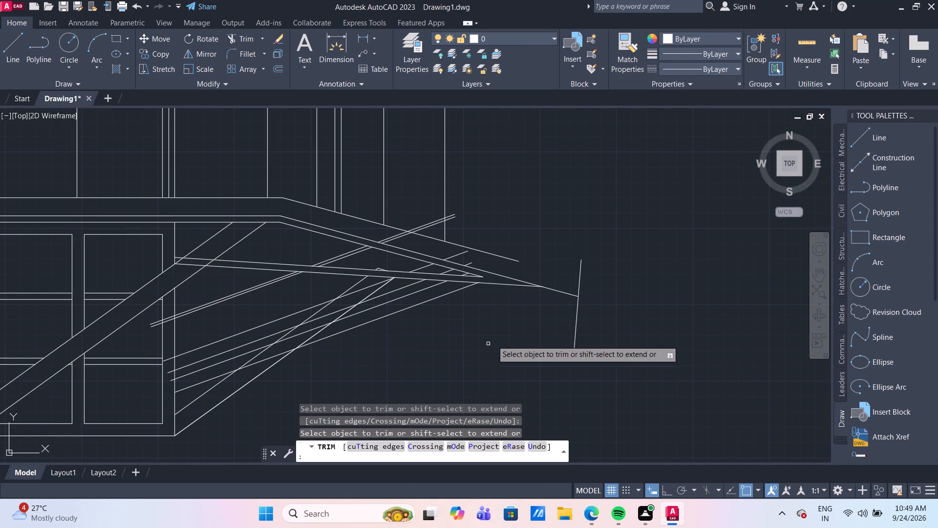
Trim the deck line's overrun beyond its meeting point with the lower shallow line and remove the near-vertical boundary line.
{"action": "left_click_drag", "start_coordinate": [558, 291], "coordinate": [563, 296]}
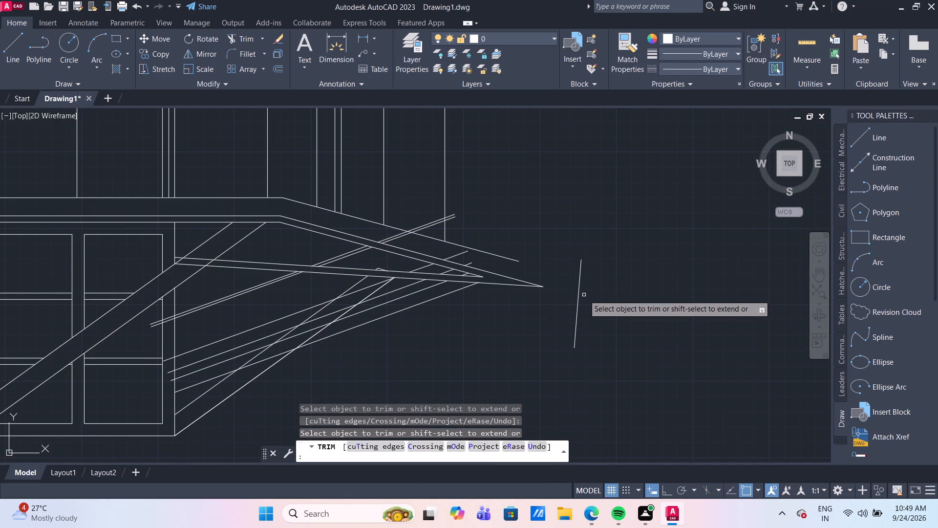
{"action": "left_click", "coordinate": [576, 293]}
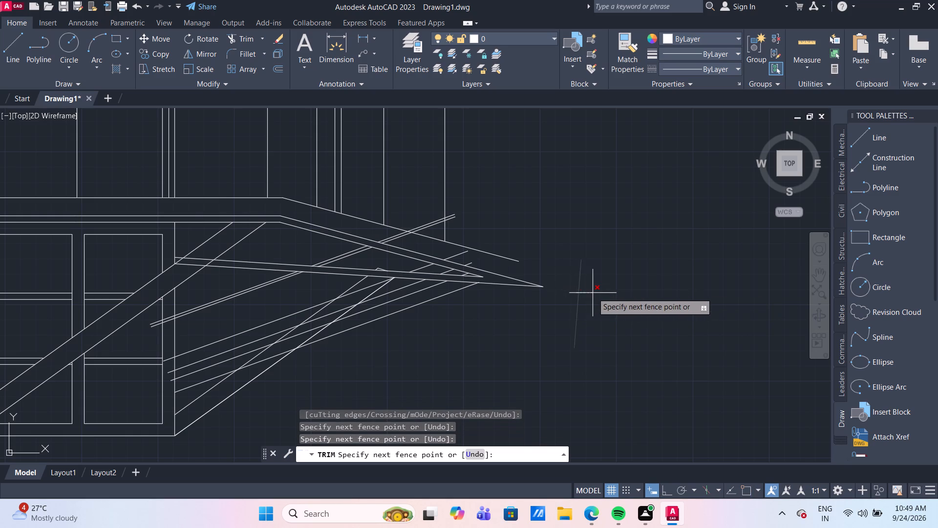
{"action": "left_click", "coordinate": [593, 293]}
Examine the trimmed supports and the angled deck's outer tip in relation to the whole elevation.
{"action": "scroll", "coordinate": [593, 294], "scroll_direction": "down", "scroll_amount": 2}
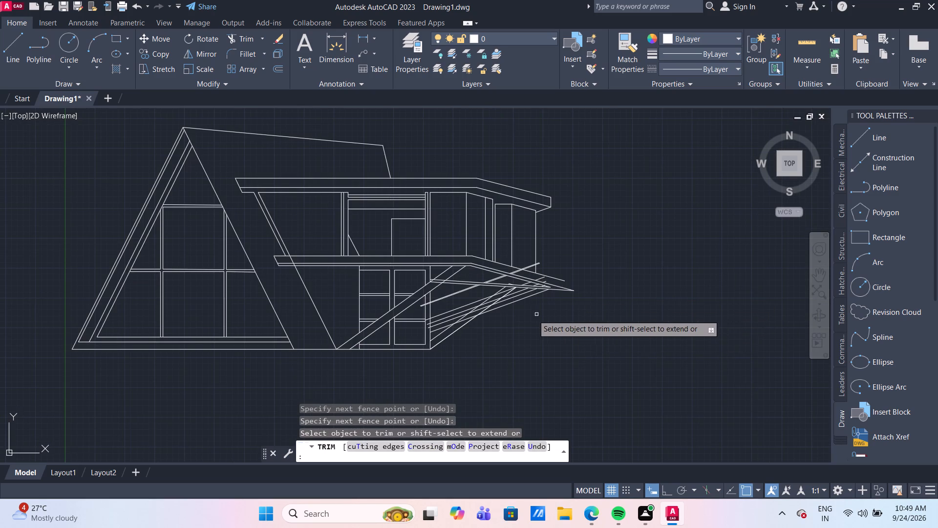
{"action": "scroll", "coordinate": [525, 314], "scroll_direction": "up", "scroll_amount": 2}
{"action": "scroll", "coordinate": [396, 250], "scroll_direction": "up", "scroll_amount": 1}
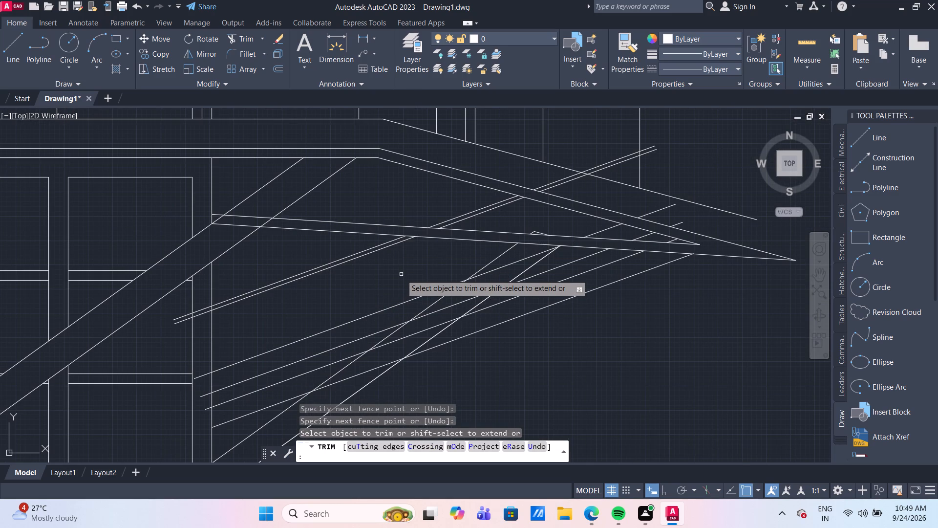
{"action": "middle_click_drag", "start_coordinate": [431, 260], "coordinate": [339, 267]}
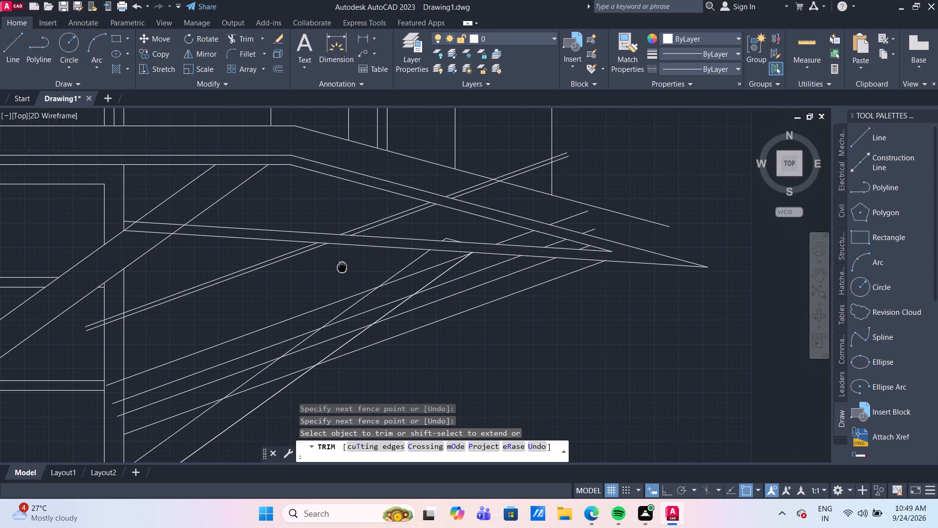
{"action": "middle_click_drag", "start_coordinate": [339, 267], "coordinate": [335, 268]}
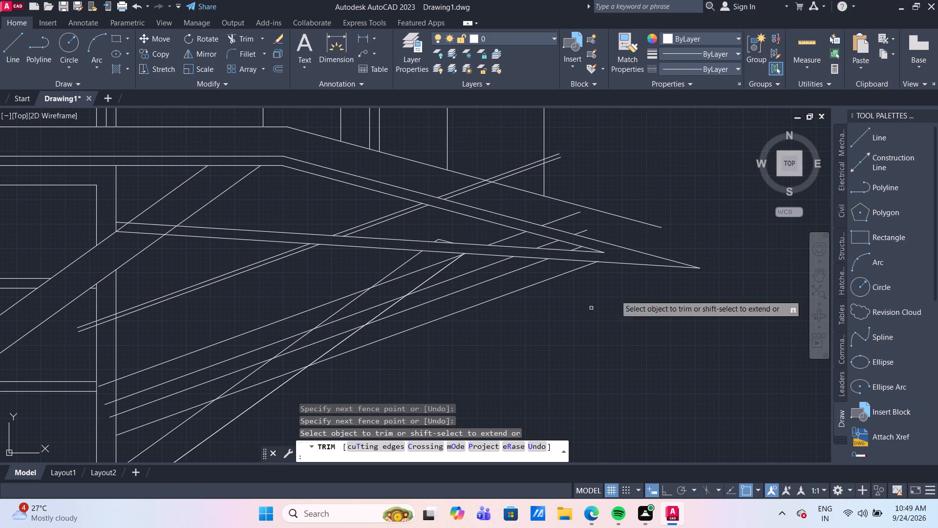
{"action": "scroll", "coordinate": [657, 270], "scroll_direction": "down", "scroll_amount": 1}
{"action": "middle_click_drag", "start_coordinate": [653, 287], "coordinate": [554, 287]}
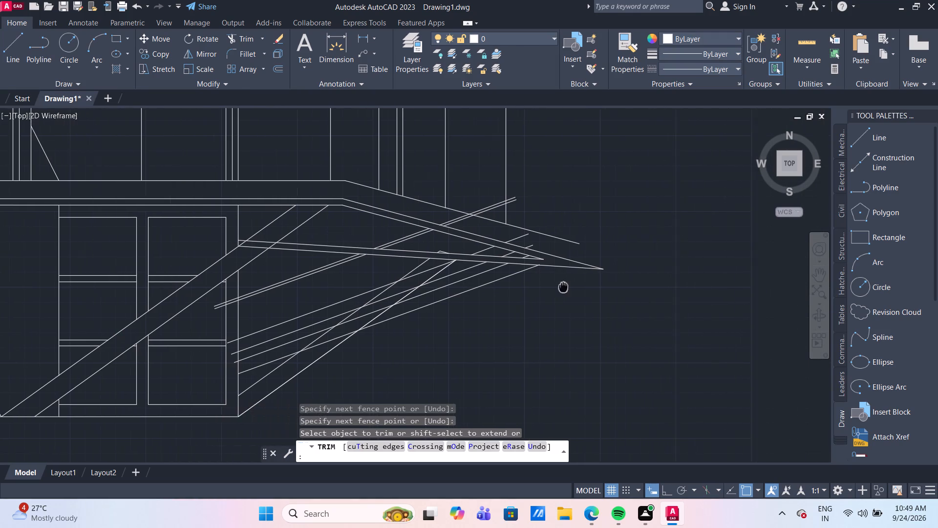
{"action": "middle_click_drag", "start_coordinate": [554, 287], "coordinate": [501, 286]}
{"action": "scroll", "coordinate": [499, 277], "scroll_direction": "up", "scroll_amount": 2}
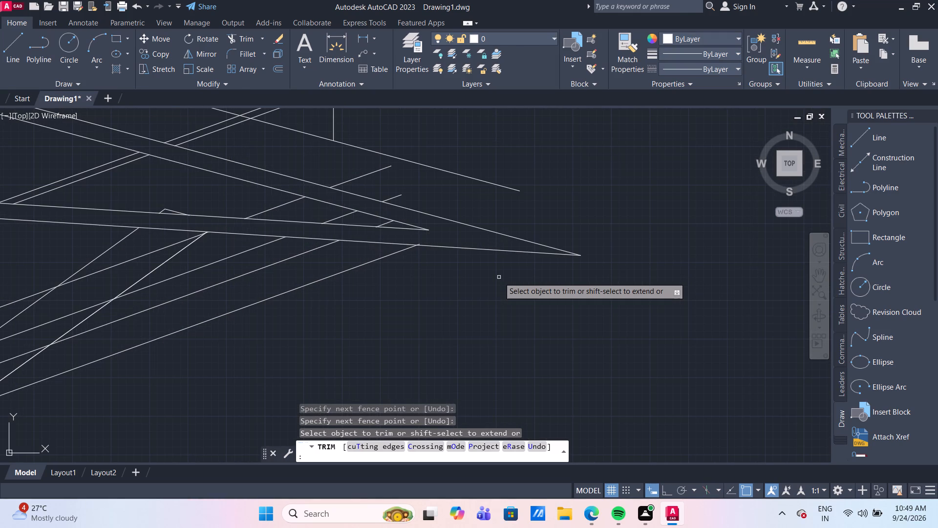
{"action": "scroll", "coordinate": [499, 277], "scroll_direction": "down", "scroll_amount": 3}
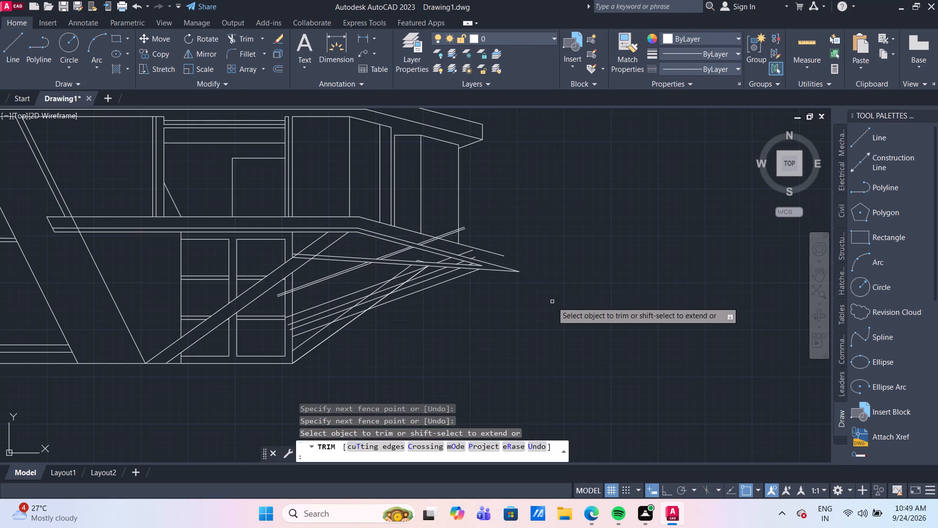
{"action": "middle_click_drag", "start_coordinate": [551, 302], "coordinate": [482, 286]}
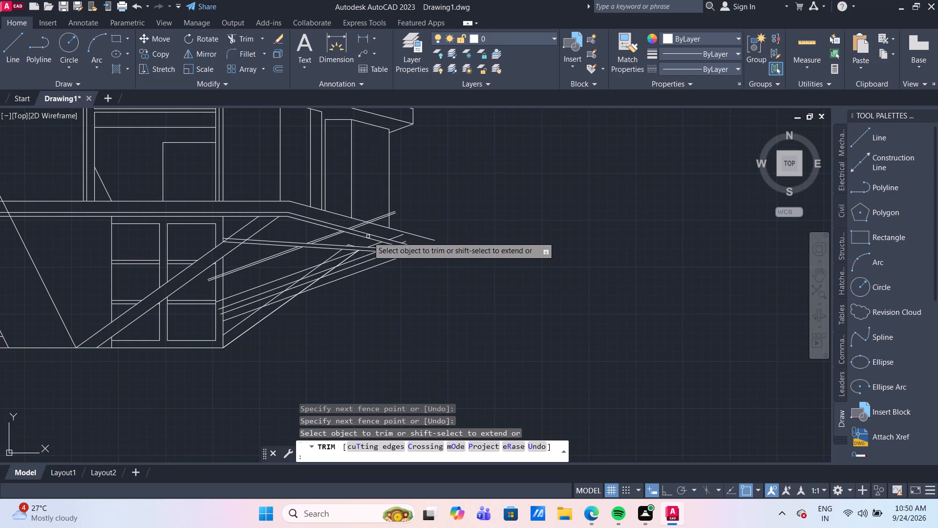
With Ortho on, draw a vertical line about 190 long upward from the angled deck's lower outer tip.
{"action": "left_click", "coordinate": [1, 56]}
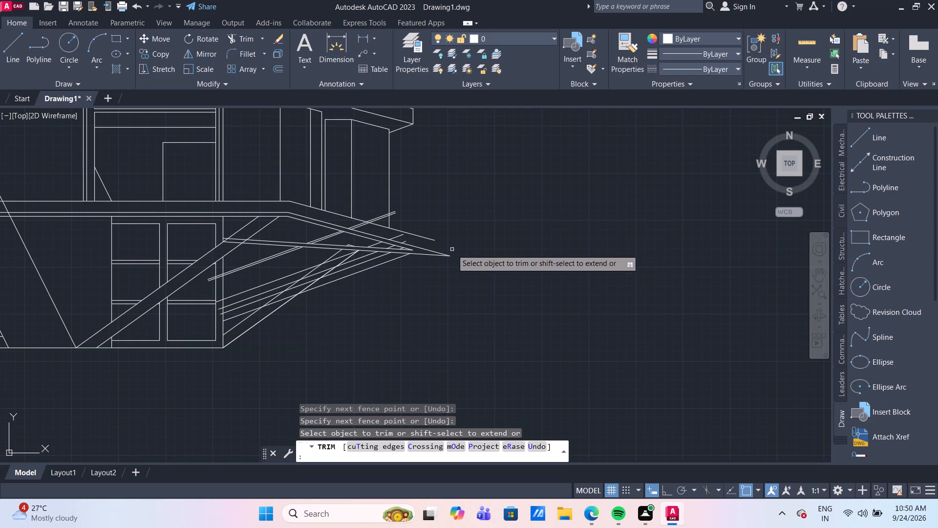
{"action": "left_click", "coordinate": [9, 55]}
{"action": "scroll", "coordinate": [469, 261], "scroll_direction": "up", "scroll_amount": 1}
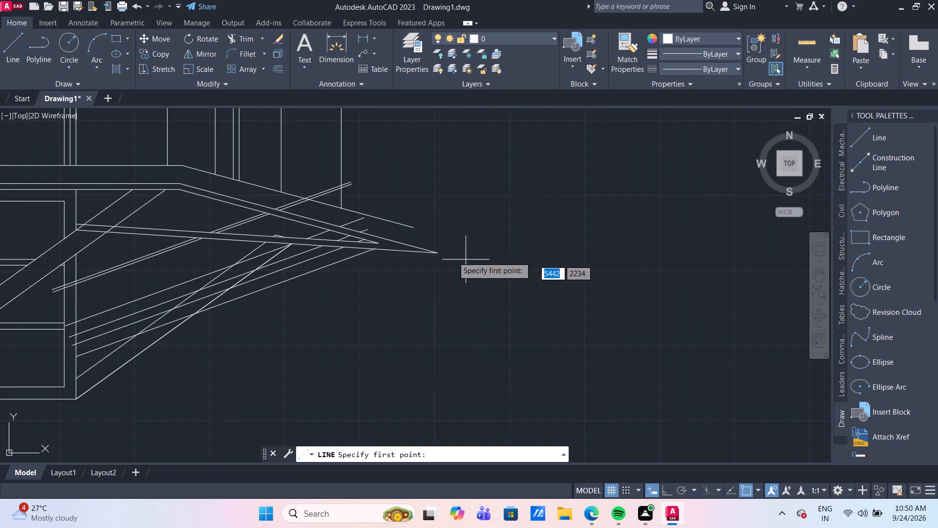
{"action": "left_click", "coordinate": [436, 255]}
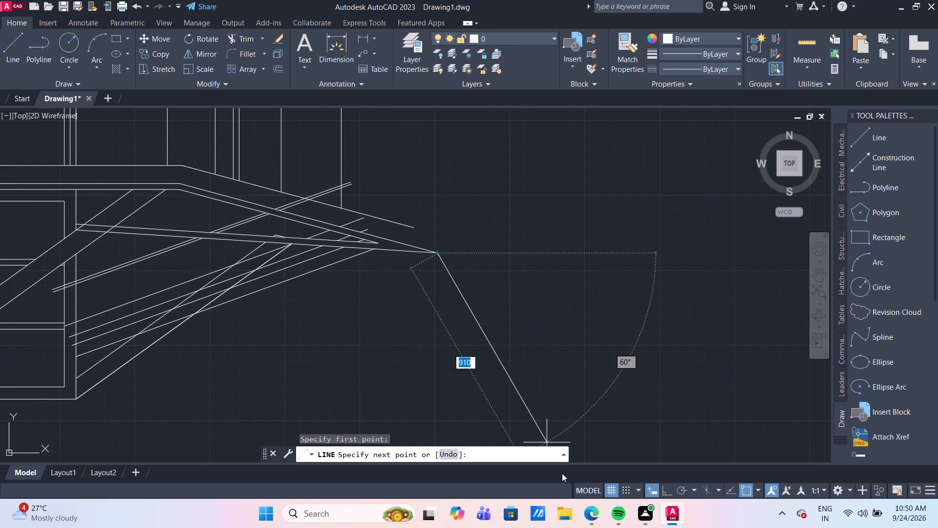
{"action": "left_click", "coordinate": [662, 494]}
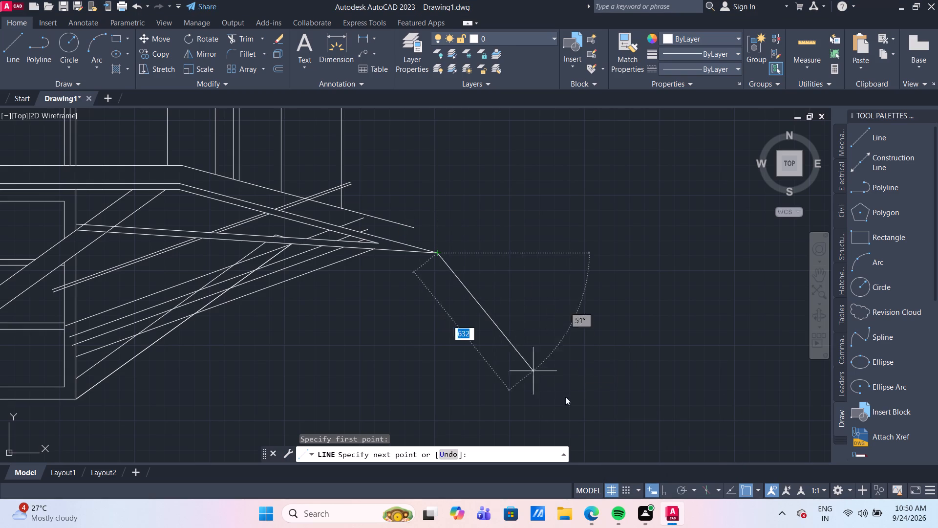
{"action": "left_click", "coordinate": [670, 491]}
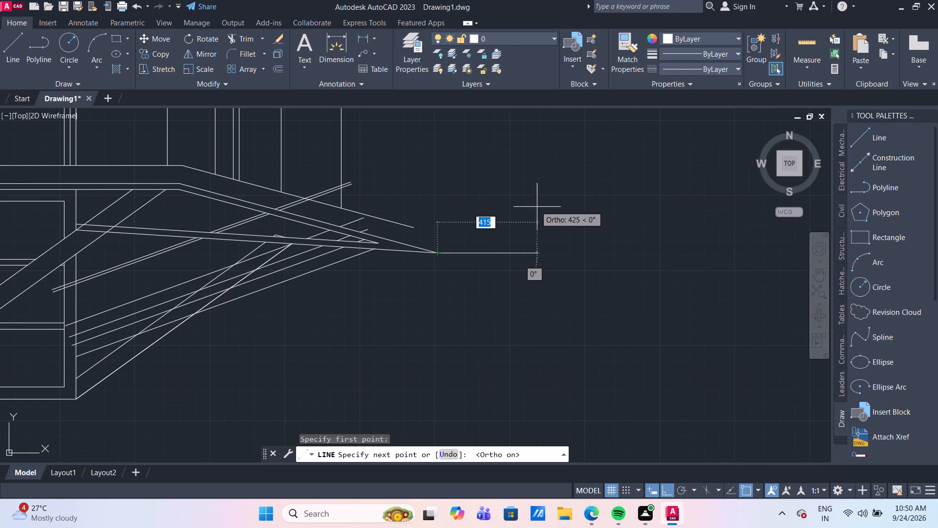
{"action": "left_click", "coordinate": [440, 207]}
{"action": "key", "text": "Return"}
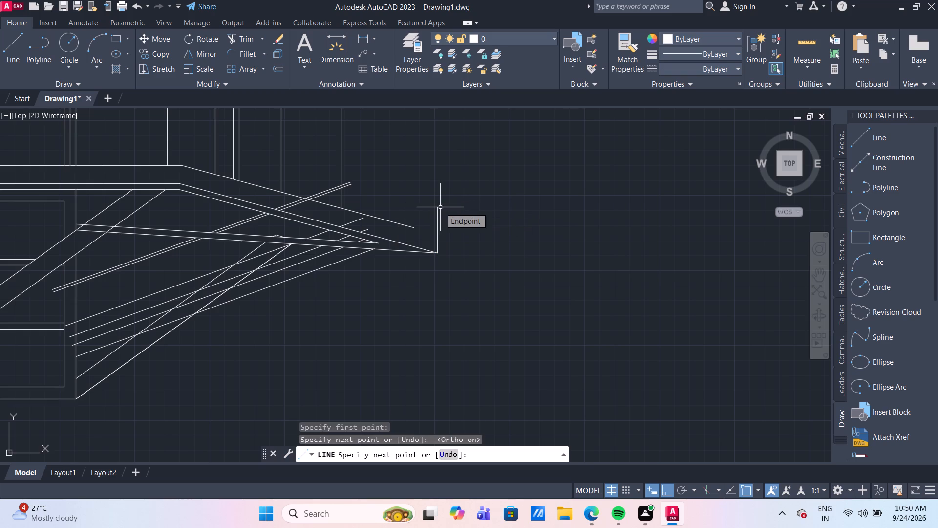
Extend the angled deck's top sloping line to the new vertical line at the outer tip.
{"action": "scroll", "coordinate": [451, 252], "scroll_direction": "up", "scroll_amount": 2}
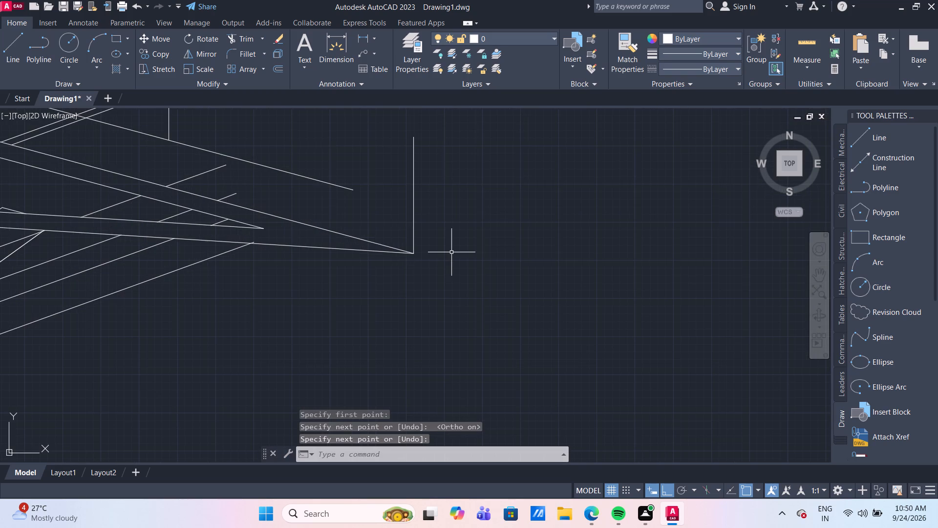
{"action": "type", "text": "TR"}
{"action": "key", "text": "Return"}
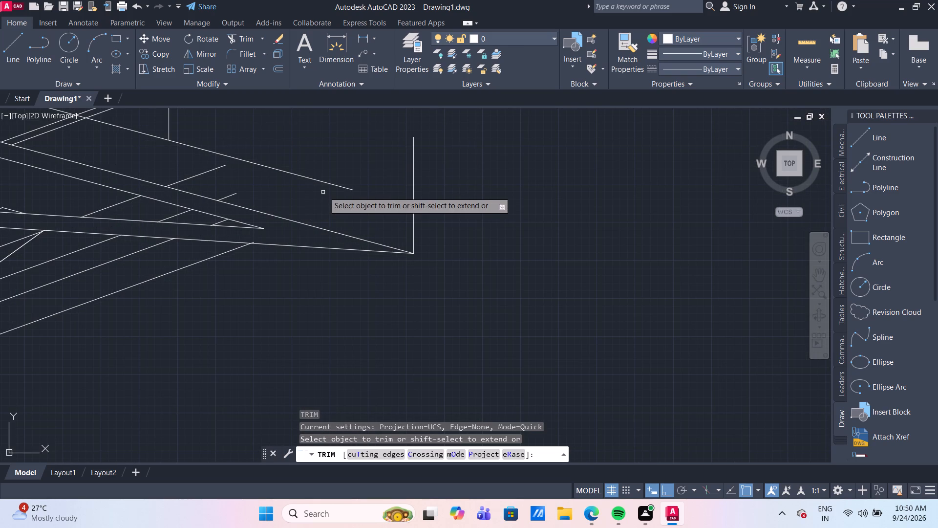
{"action": "left_click", "coordinate": [334, 183], "text": "shift"}
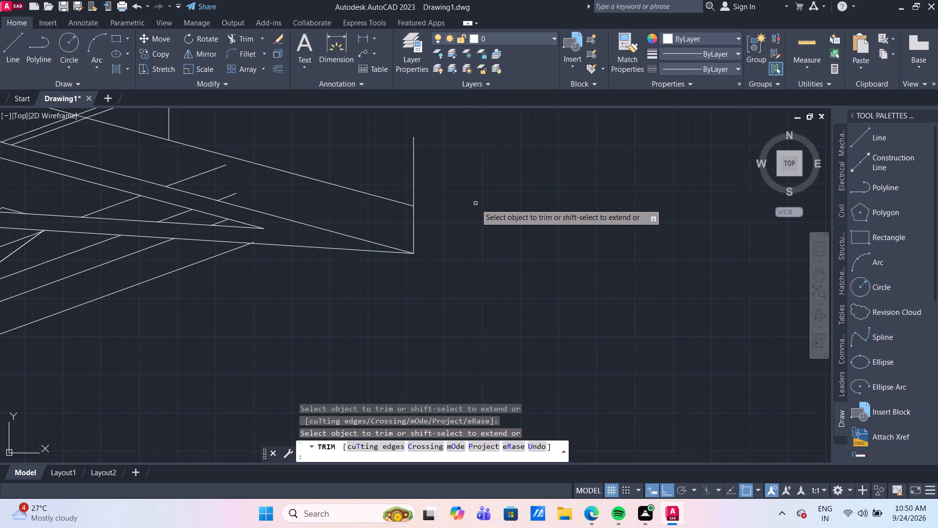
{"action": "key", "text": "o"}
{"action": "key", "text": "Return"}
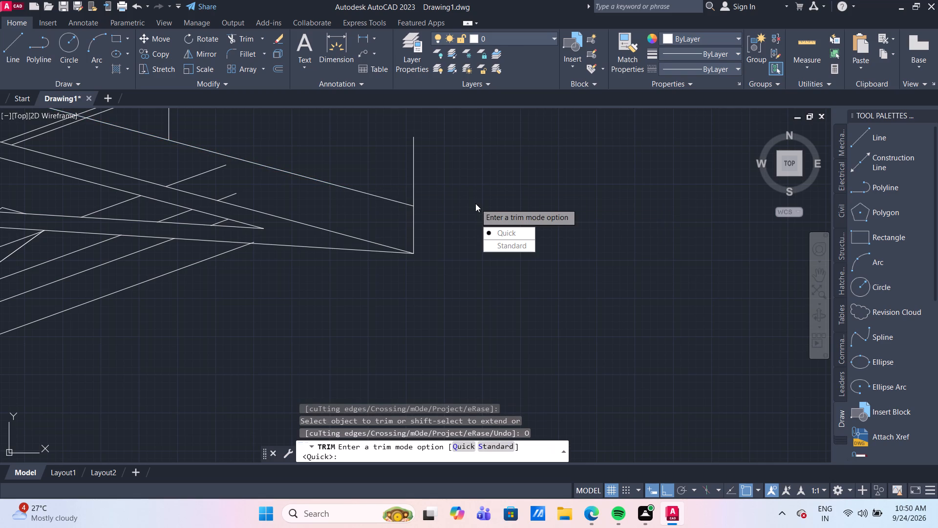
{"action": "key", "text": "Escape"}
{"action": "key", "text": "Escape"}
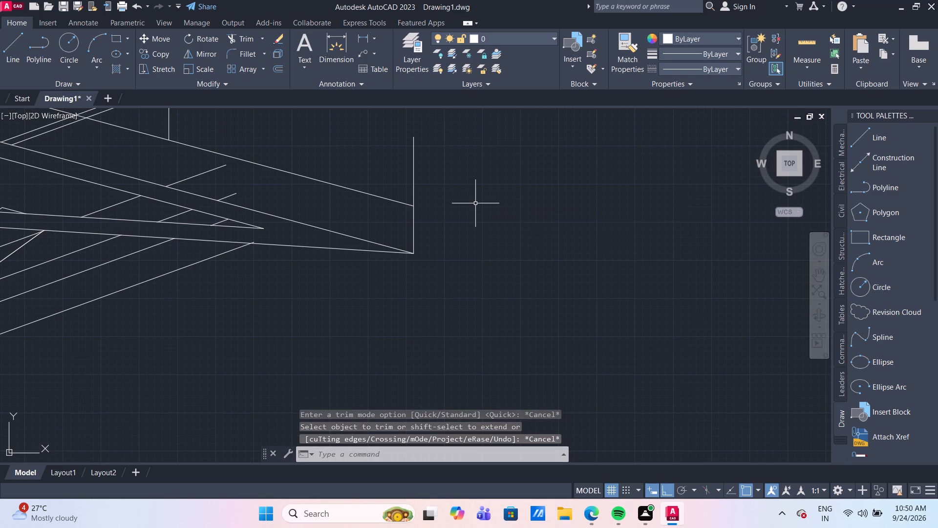
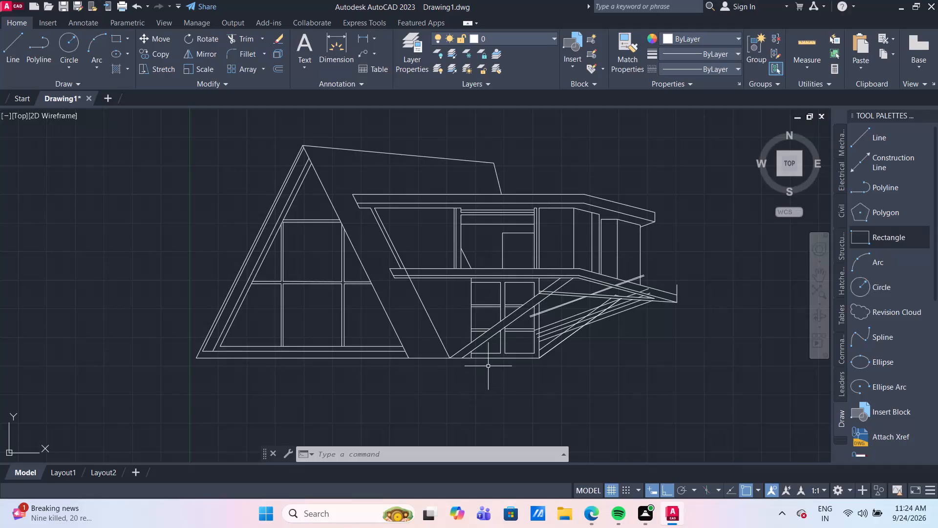
Trim the central mullion's vertical edges where they cross the two horizontal glazing bars of the window below the deck.
{"action": "scroll", "coordinate": [508, 338], "scroll_direction": "up", "scroll_amount": 1}
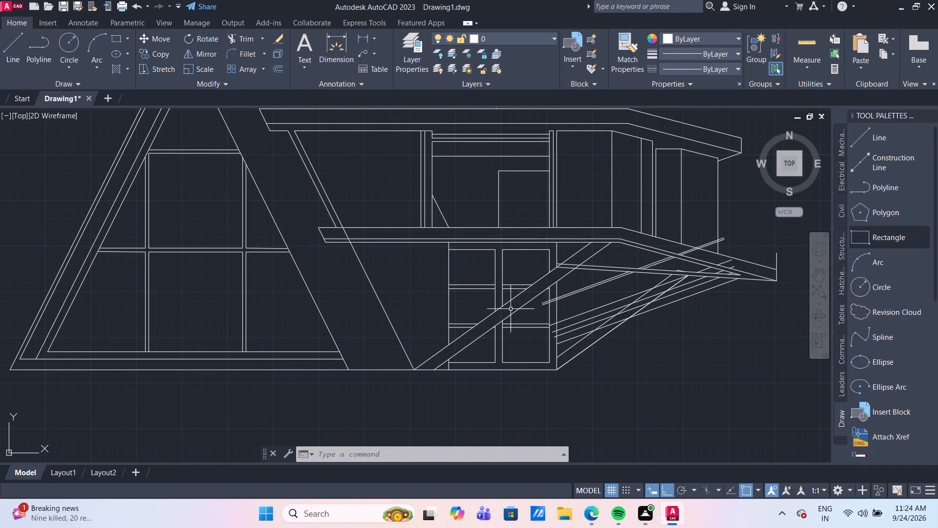
{"action": "scroll", "coordinate": [505, 282], "scroll_direction": "up", "scroll_amount": 2}
{"action": "middle_click_drag", "start_coordinate": [505, 282], "coordinate": [487, 235]}
{"action": "scroll", "coordinate": [493, 352], "scroll_direction": "up", "scroll_amount": 1}
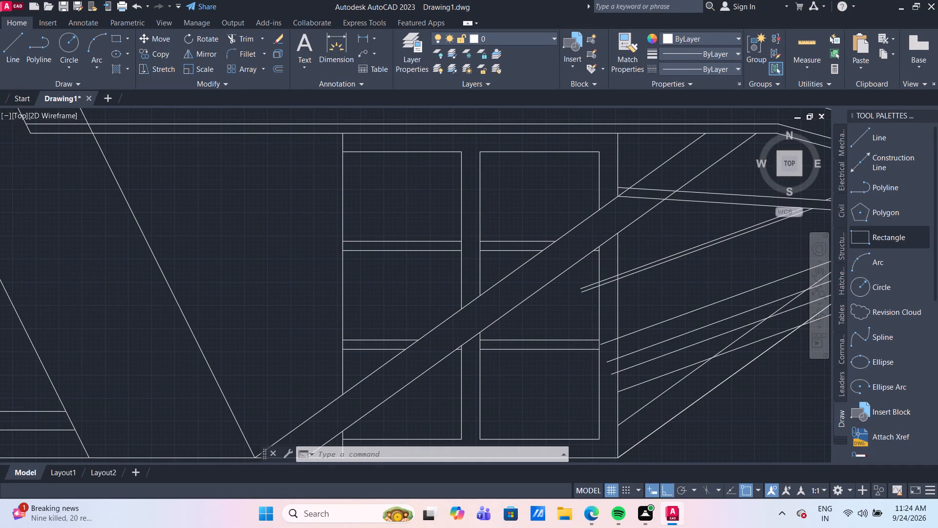
{"action": "middle_click_drag", "start_coordinate": [496, 348], "coordinate": [499, 337]}
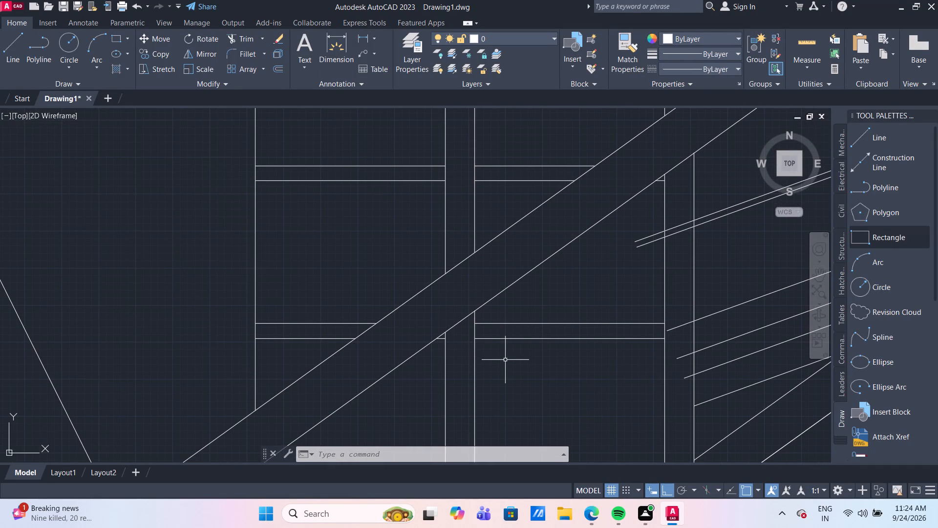
{"action": "type", "text": "tr"}
{"action": "key", "text": "Return"}
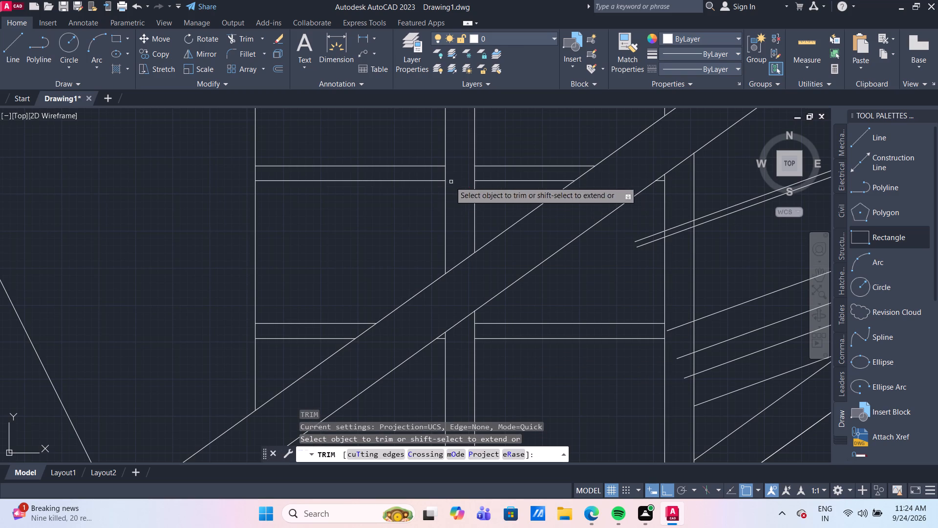
{"action": "left_click", "coordinate": [439, 170]}
{"action": "left_click", "coordinate": [500, 172]}
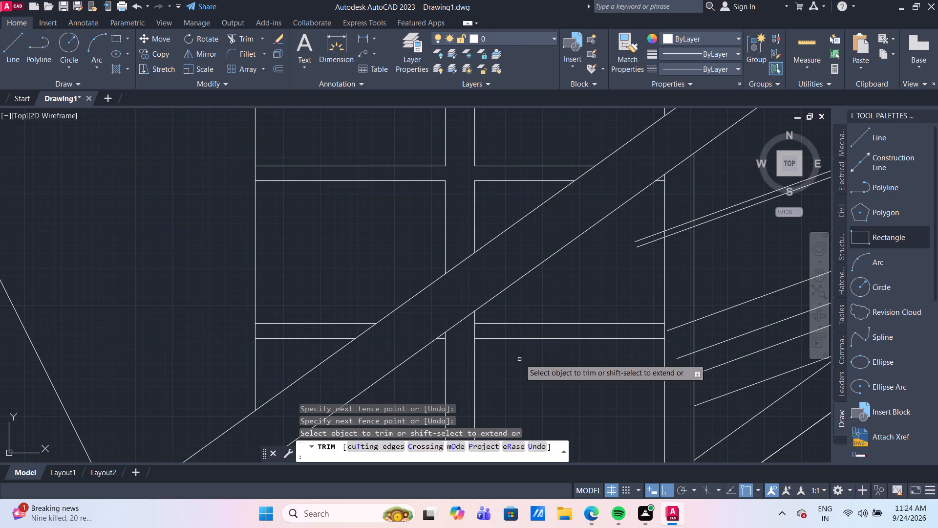
{"action": "scroll", "coordinate": [458, 332], "scroll_direction": "up", "scroll_amount": 2}
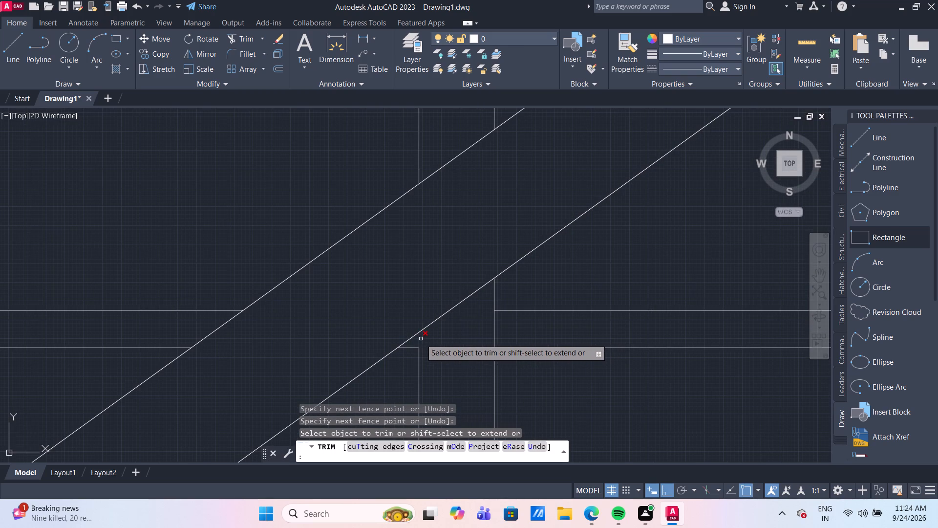
{"action": "left_click", "coordinate": [421, 339]}
{"action": "left_click", "coordinate": [493, 323]}
{"action": "scroll", "coordinate": [497, 324], "scroll_direction": "down", "scroll_amount": 4}
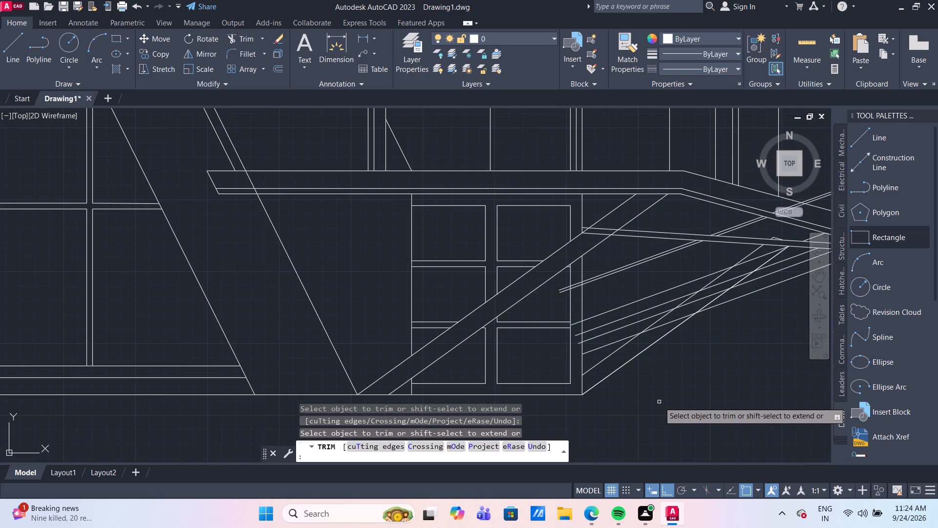
Trim the sloping support lines where they pass through the angled deck's edge band.
{"action": "scroll", "coordinate": [659, 402], "scroll_direction": "down", "scroll_amount": 1}
{"action": "middle_click_drag", "start_coordinate": [710, 368], "coordinate": [642, 345]}
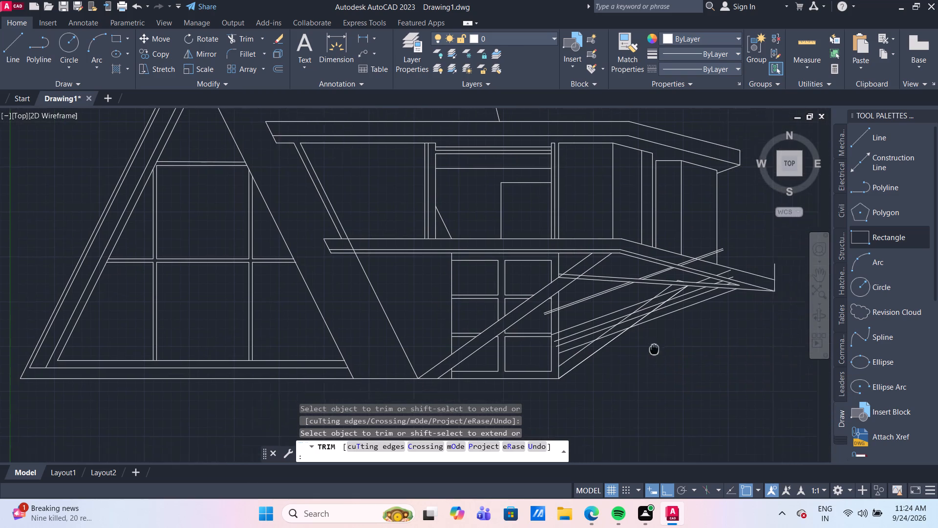
{"action": "middle_click_drag", "start_coordinate": [642, 345], "coordinate": [591, 342]}
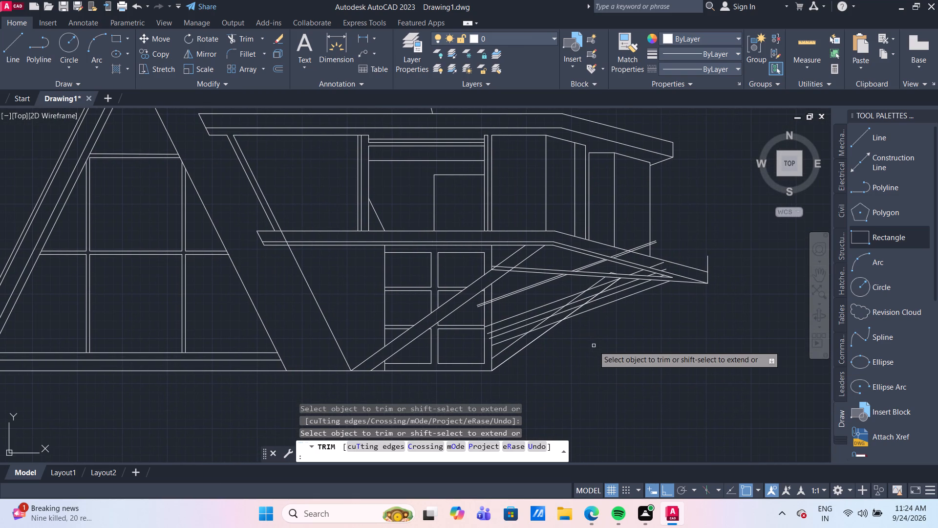
{"action": "scroll", "coordinate": [653, 237], "scroll_direction": "up", "scroll_amount": 3}
{"action": "scroll", "coordinate": [595, 331], "scroll_direction": "down", "scroll_amount": 2}
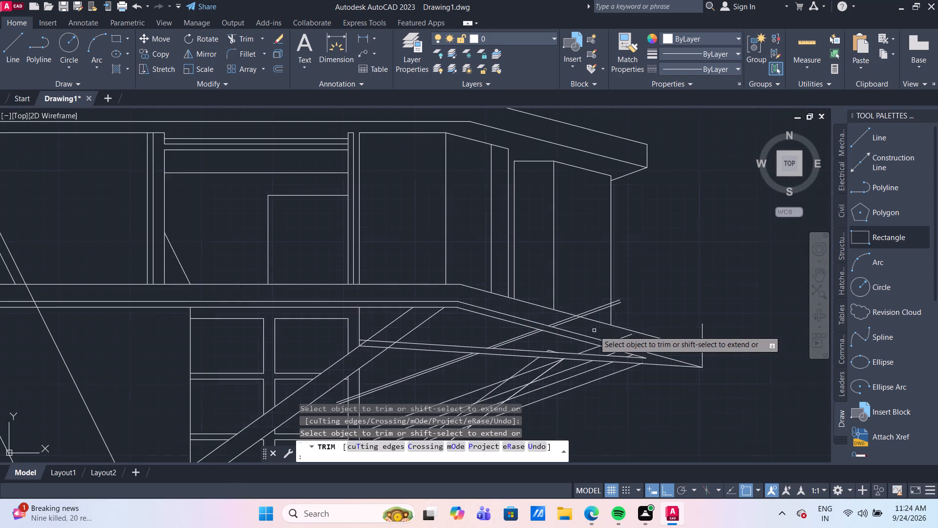
{"action": "middle_click_drag", "start_coordinate": [594, 330], "coordinate": [564, 277]}
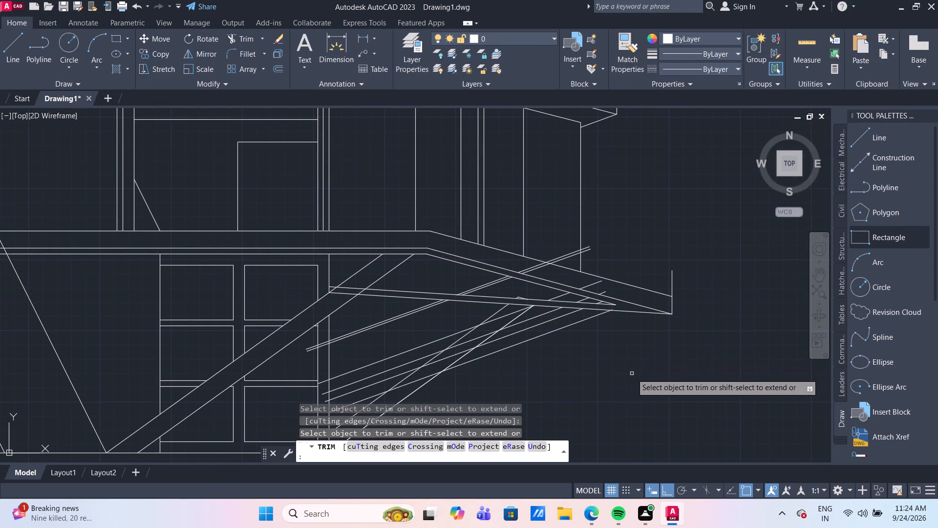
{"action": "scroll", "coordinate": [632, 374], "scroll_direction": "down", "scroll_amount": 1}
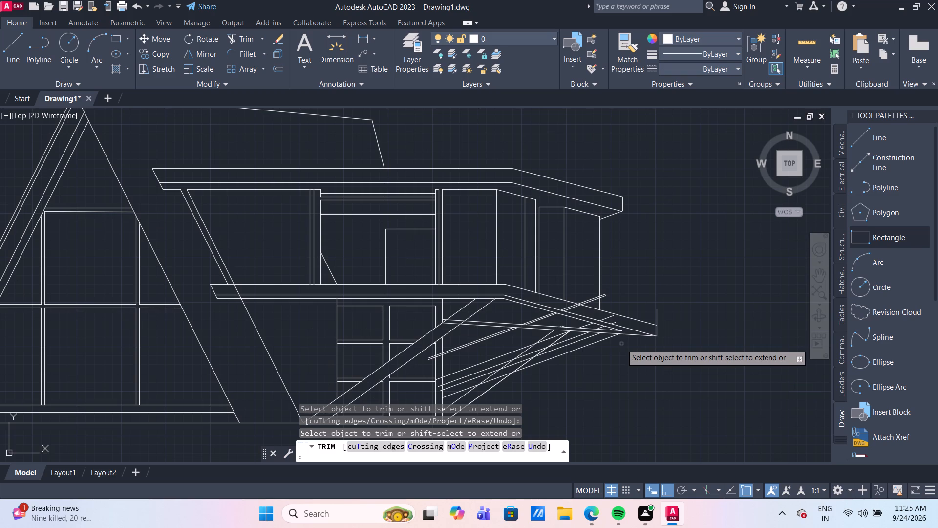
{"action": "middle_click_drag", "start_coordinate": [622, 344], "coordinate": [602, 295]}
{"action": "middle_click", "coordinate": [602, 295]}
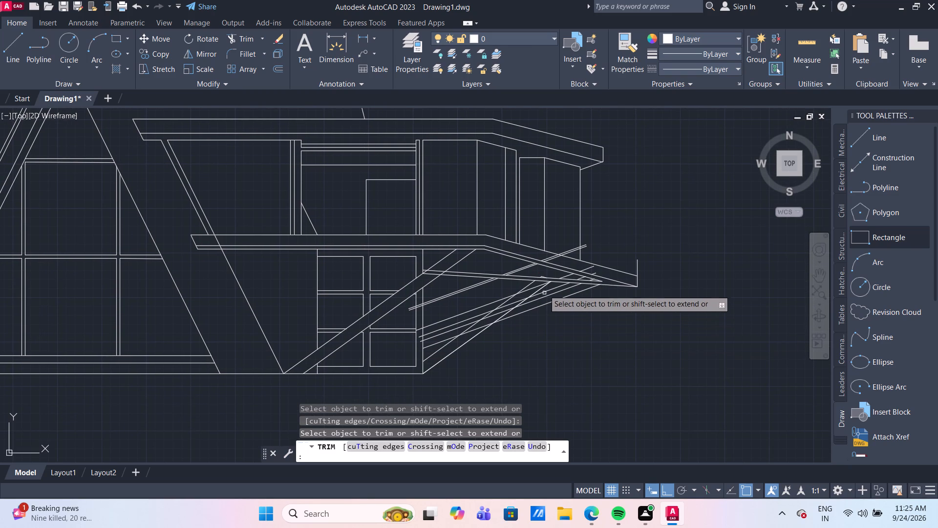
{"action": "scroll", "coordinate": [532, 277], "scroll_direction": "up", "scroll_amount": 1}
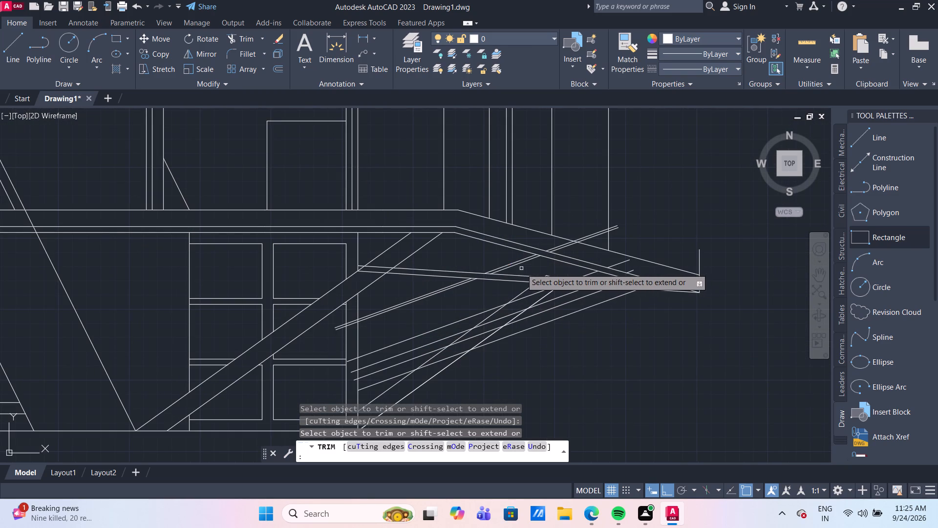
{"action": "left_click", "coordinate": [521, 268]}
{"action": "left_click", "coordinate": [507, 252]}
{"action": "left_click", "coordinate": [546, 240]}
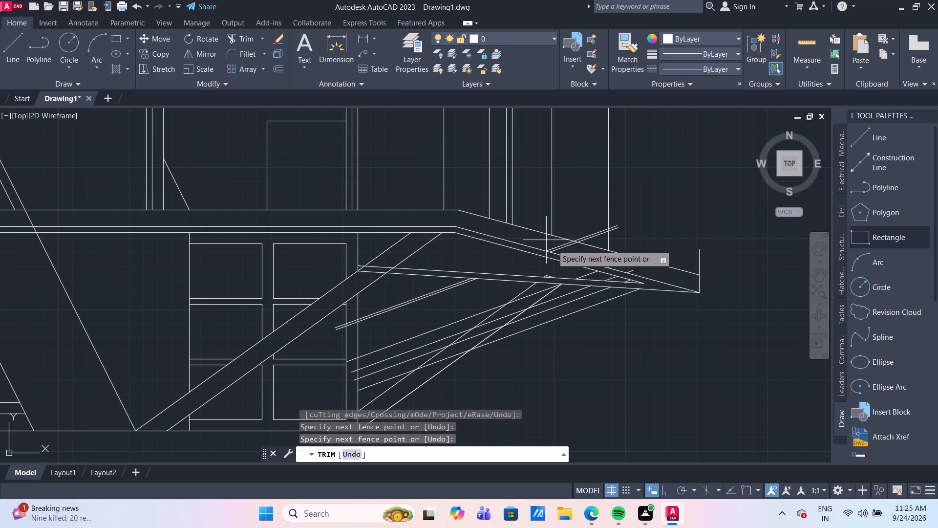
{"action": "left_click", "coordinate": [664, 281]}
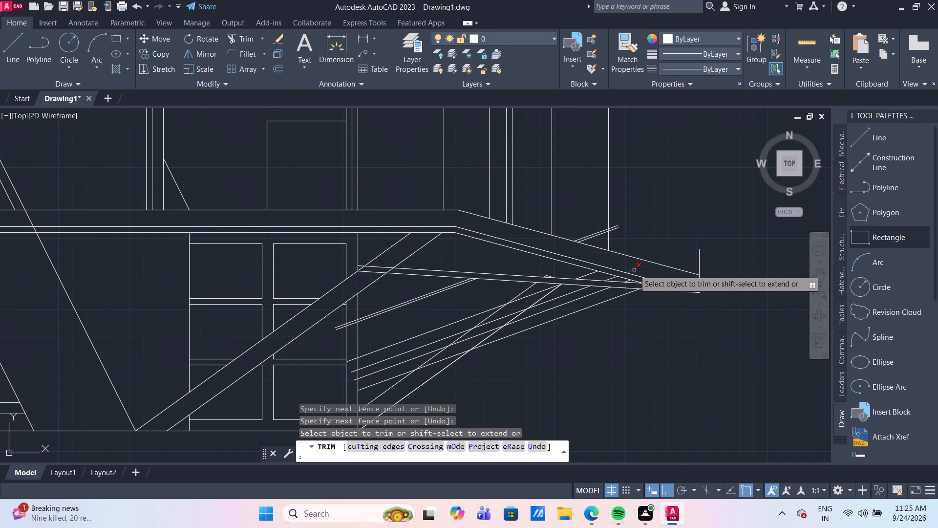
{"action": "left_click", "coordinate": [634, 270]}
Trim away the leftover pair of support line stubs projecting above the angled deck's top line.
{"action": "scroll", "coordinate": [617, 234], "scroll_direction": "up", "scroll_amount": 3}
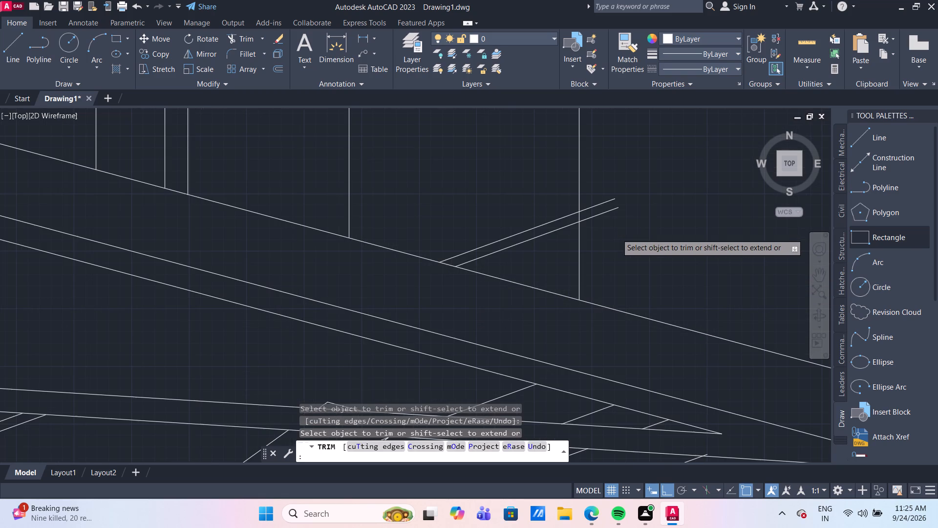
{"action": "left_click", "coordinate": [613, 233]}
{"action": "left_click", "coordinate": [592, 185]}
{"action": "left_click", "coordinate": [525, 255]}
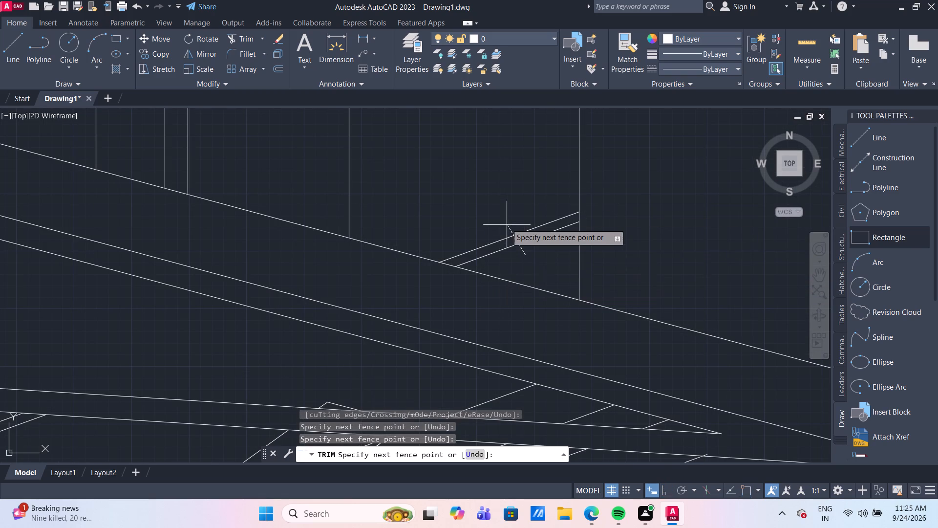
{"action": "left_click", "coordinate": [501, 213]}
{"action": "scroll", "coordinate": [502, 214], "scroll_direction": "down", "scroll_amount": 3}
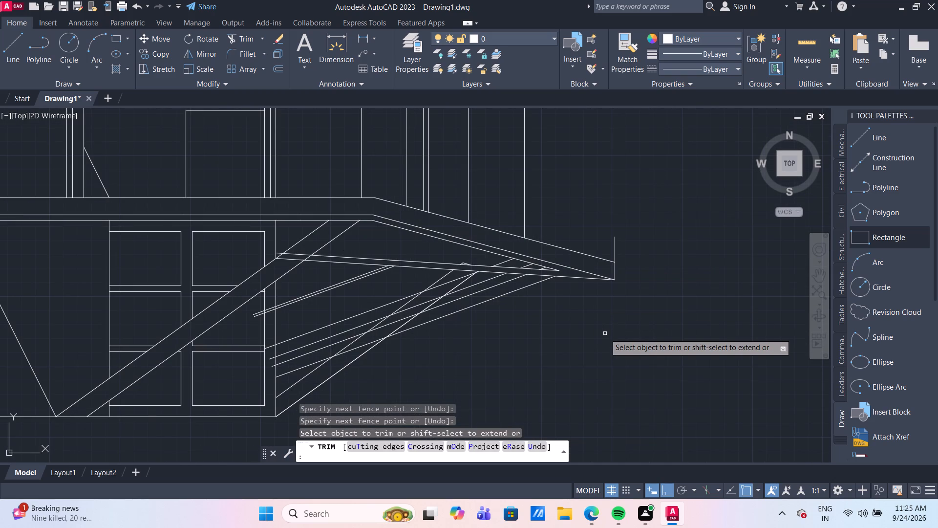
Trim the support line remnants between the shallow lower beam and the angled deck's underside, including the small peaked stub.
{"action": "scroll", "coordinate": [552, 272], "scroll_direction": "up", "scroll_amount": 3}
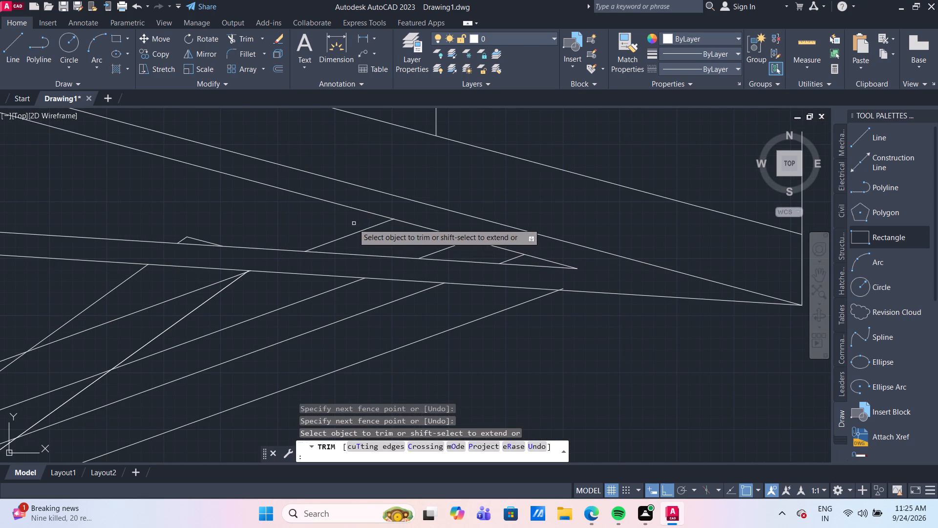
{"action": "left_click", "coordinate": [353, 223]}
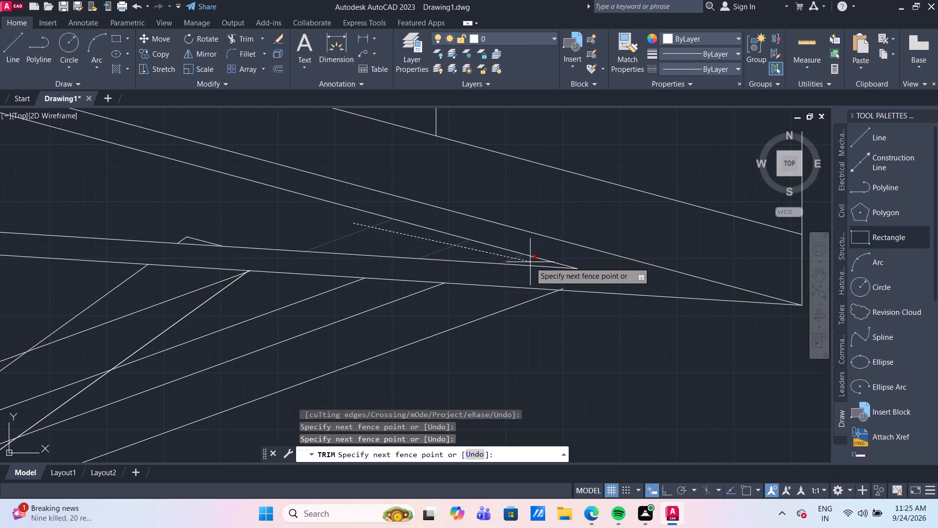
{"action": "left_click", "coordinate": [530, 262]}
{"action": "middle_click_drag", "start_coordinate": [239, 237], "coordinate": [429, 225]}
{"action": "scroll", "coordinate": [374, 225], "scroll_direction": "up", "scroll_amount": 1}
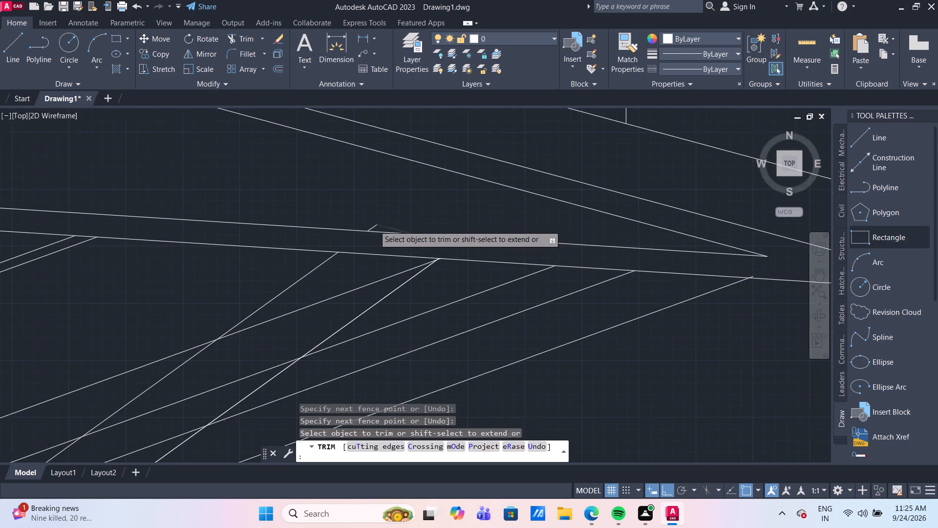
{"action": "scroll", "coordinate": [374, 225], "scroll_direction": "up", "scroll_amount": 1}
{"action": "left_click", "coordinate": [361, 227]}
{"action": "left_click", "coordinate": [446, 233]}
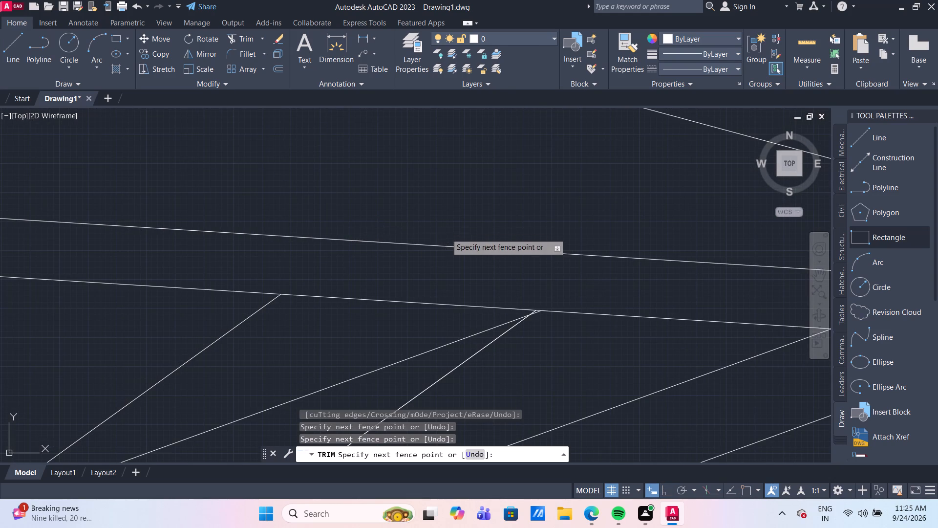
Trim the shallow sloping support lines where they cross between the two edges of the steep diagonal brace.
{"action": "scroll", "coordinate": [493, 226], "scroll_direction": "down", "scroll_amount": 4}
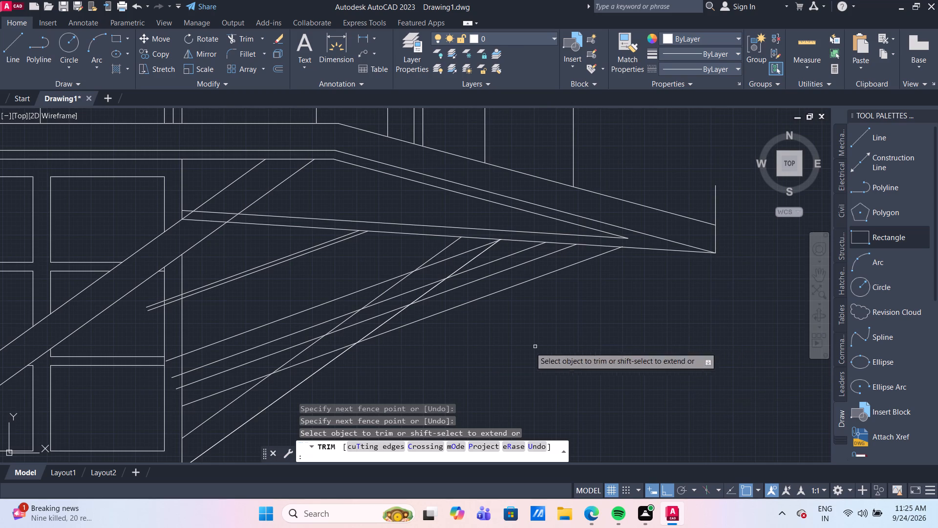
{"action": "middle_click_drag", "start_coordinate": [494, 359], "coordinate": [501, 324]}
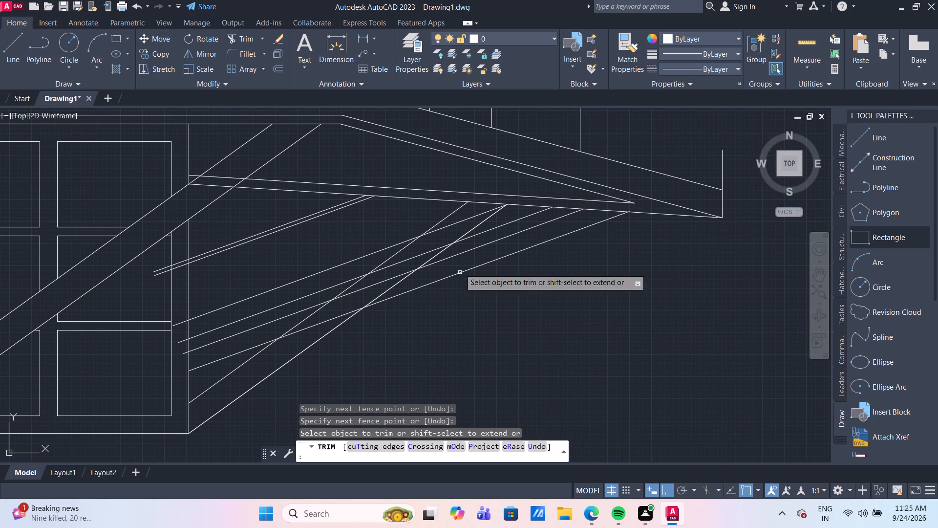
{"action": "left_click", "coordinate": [475, 209]}
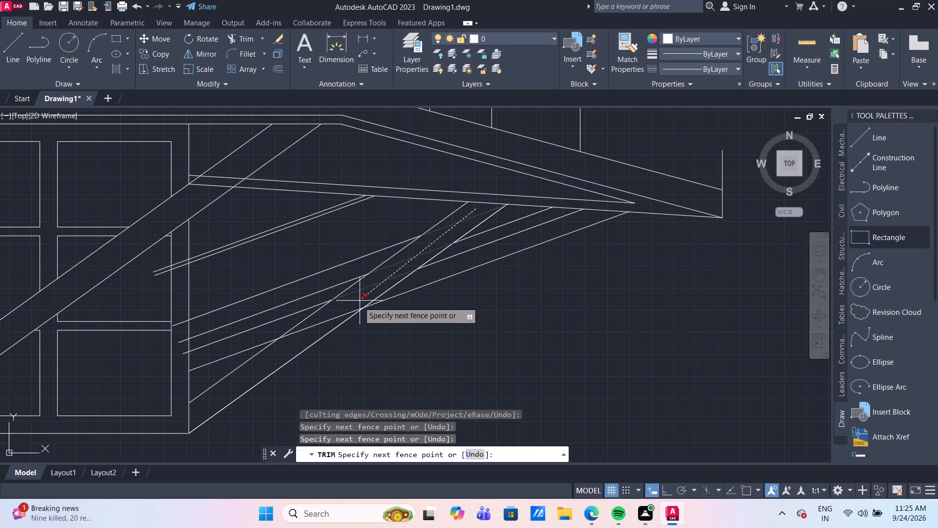
{"action": "left_click", "coordinate": [318, 331]}
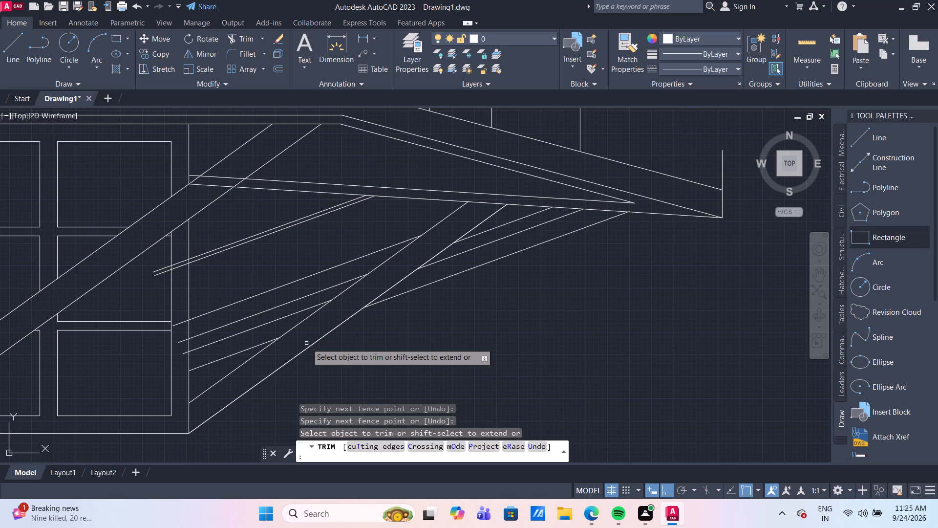
Trim the inner ends of the sloping support lines that overrun the lower wall's vertical edge into the window.
{"action": "middle_click_drag", "start_coordinate": [318, 377], "coordinate": [366, 301]}
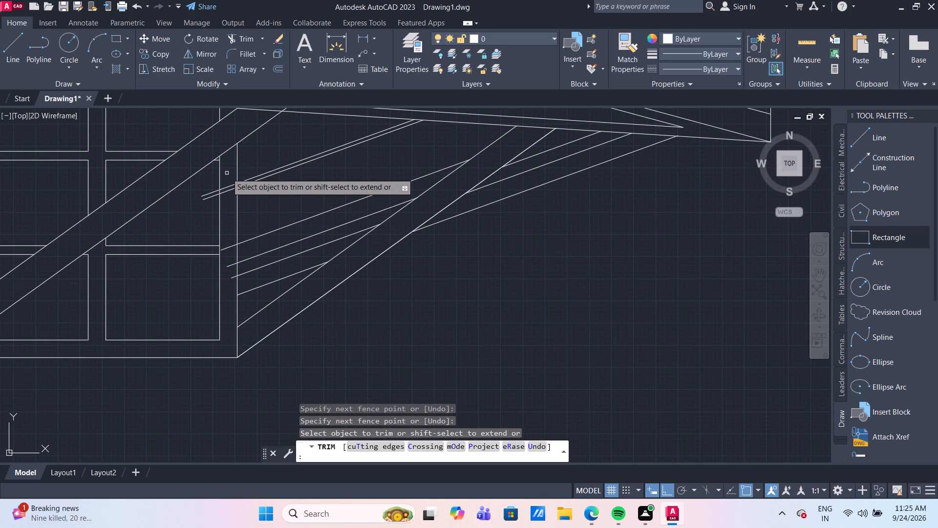
{"action": "left_click", "coordinate": [227, 173]}
{"action": "left_click", "coordinate": [228, 226]}
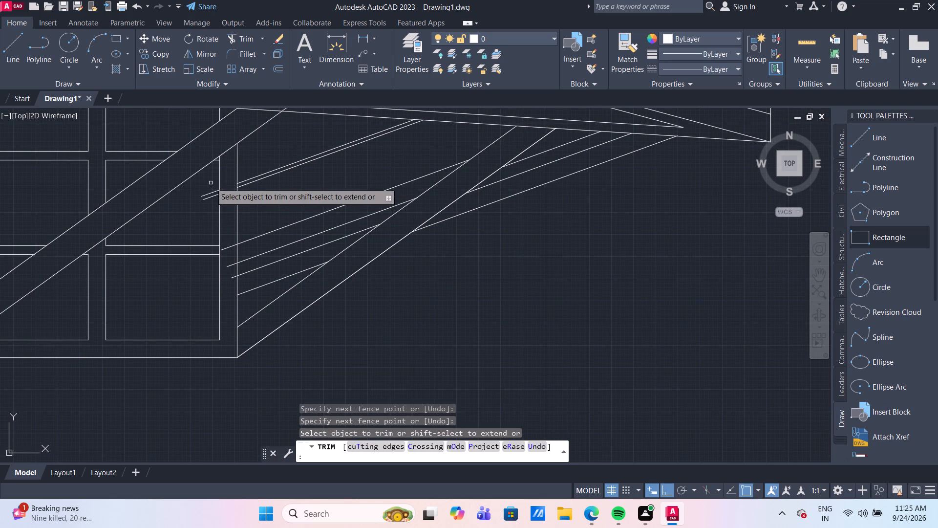
{"action": "left_click", "coordinate": [211, 183]}
{"action": "left_click", "coordinate": [214, 210]}
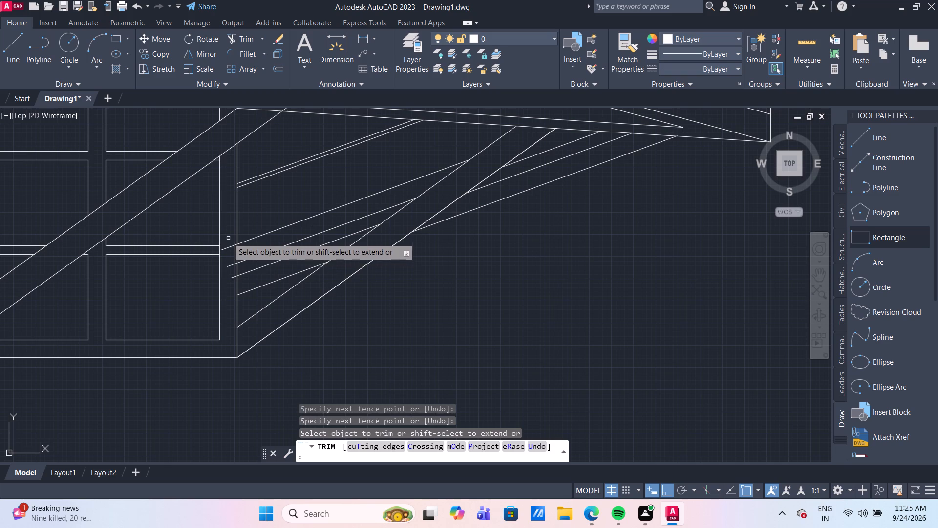
{"action": "left_click", "coordinate": [231, 239]}
{"action": "left_click", "coordinate": [232, 284]}
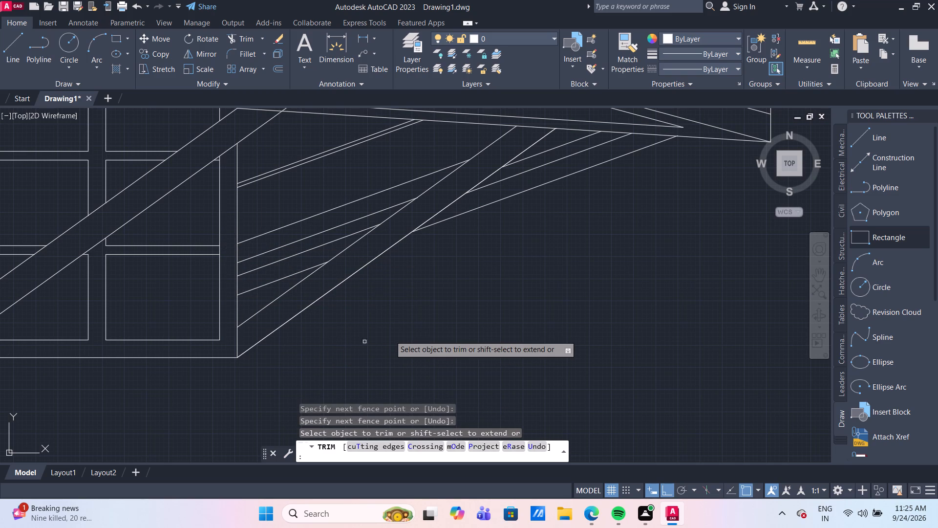
{"action": "middle_click_drag", "start_coordinate": [330, 292], "coordinate": [339, 296]}
{"action": "middle_click_drag", "start_coordinate": [443, 327], "coordinate": [365, 289]}
{"action": "scroll", "coordinate": [367, 290], "scroll_direction": "down", "scroll_amount": 1}
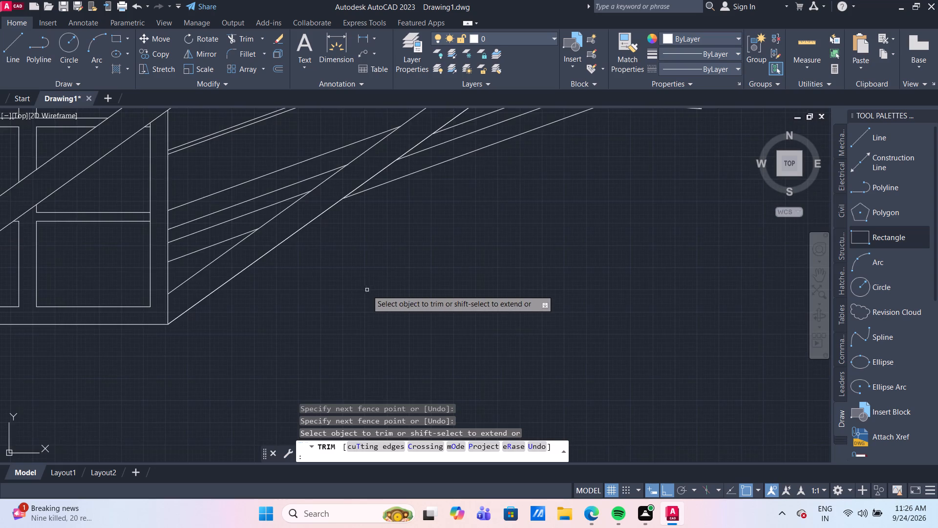
{"action": "scroll", "coordinate": [367, 290], "scroll_direction": "down", "scroll_amount": 2}
{"action": "scroll", "coordinate": [443, 257], "scroll_direction": "up", "scroll_amount": 2}
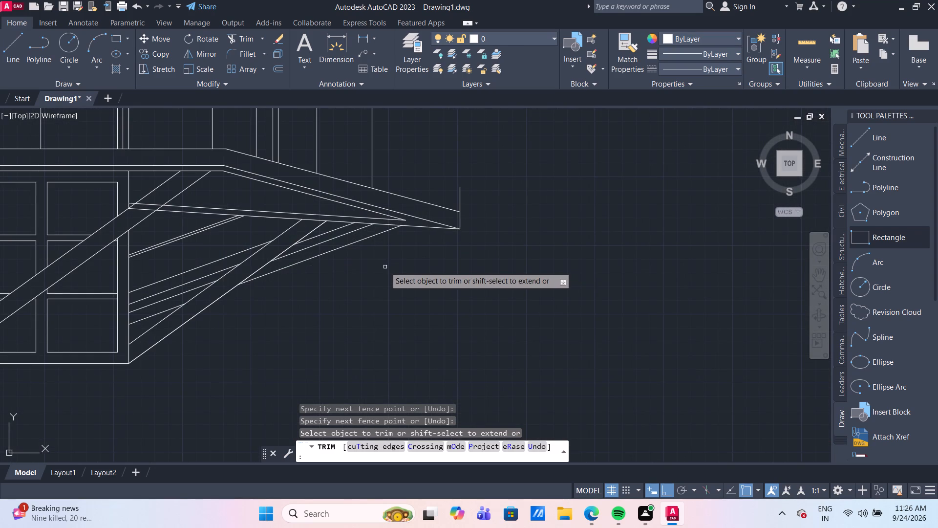
{"action": "key", "text": "Escape"}
With Ortho off, draw a line about 300 long at 45° down and outward from the lowest sloping support's end on the wall edge.
{"action": "scroll", "coordinate": [219, 335], "scroll_direction": "up", "scroll_amount": 1}
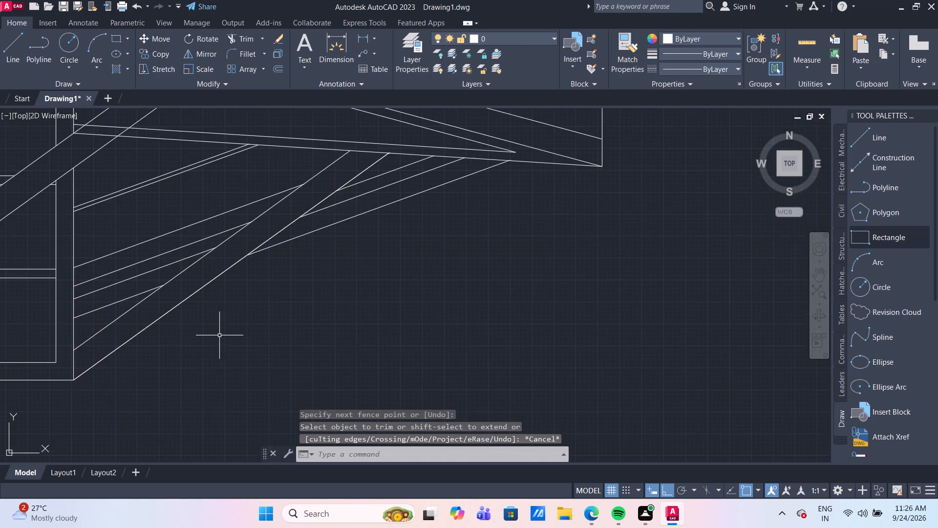
{"action": "middle_click_drag", "start_coordinate": [220, 335], "coordinate": [290, 296]}
{"action": "left_click", "coordinate": [8, 54]}
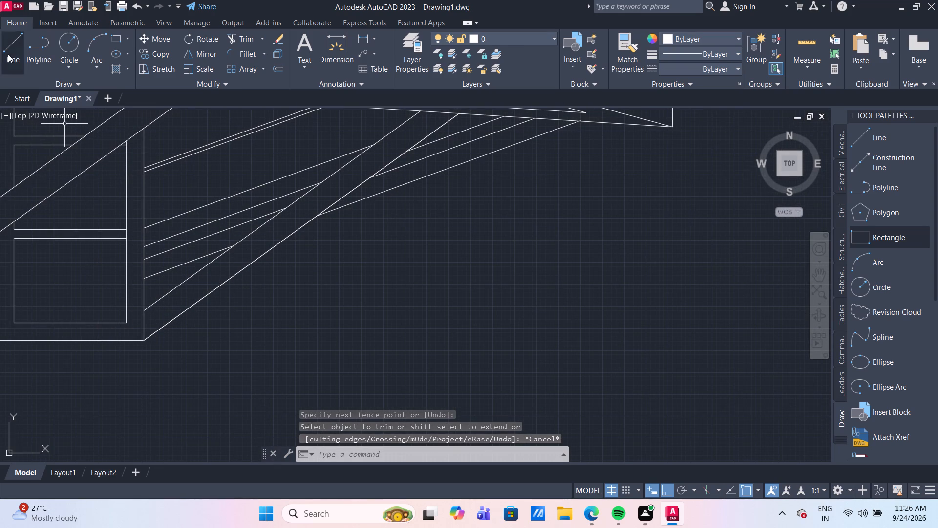
{"action": "left_click", "coordinate": [667, 495]}
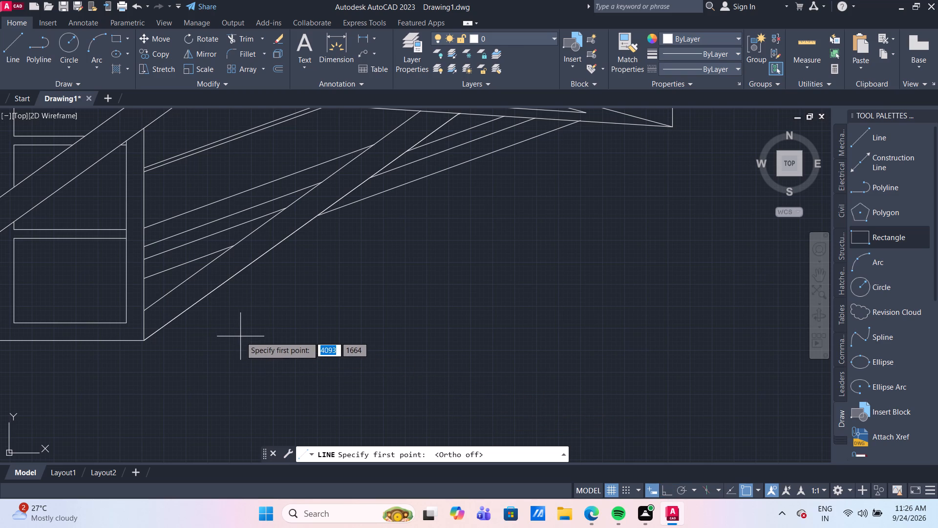
{"action": "left_click", "coordinate": [147, 280]}
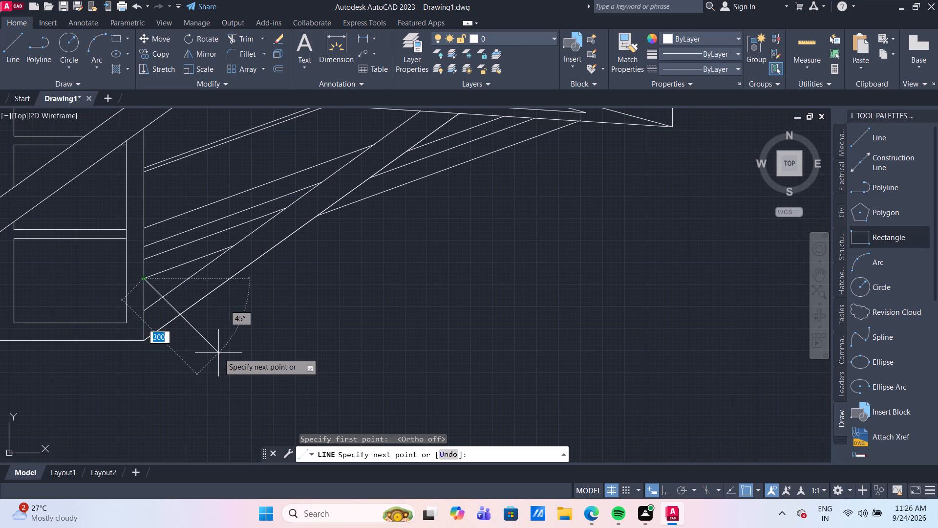
{"action": "left_click", "coordinate": [218, 353]}
{"action": "key", "text": "Escape"}
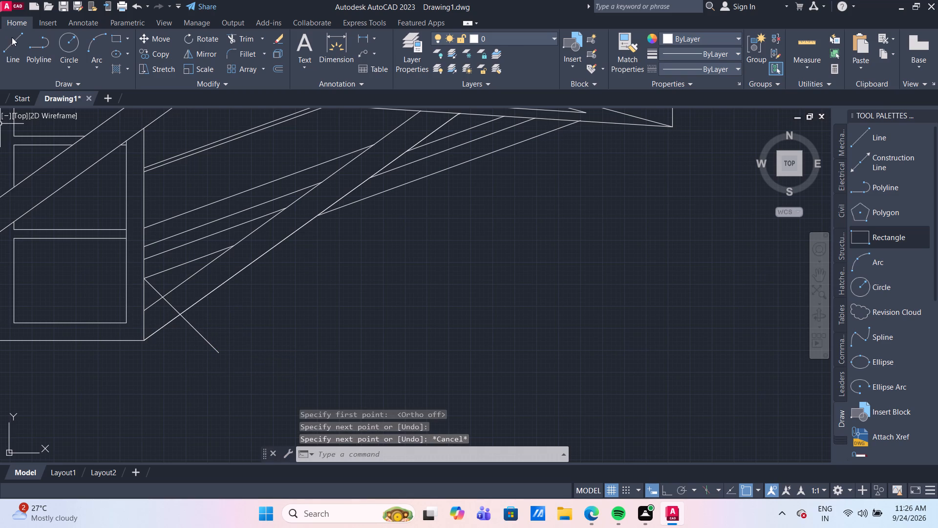
Draw a horizontal line outward from the wall's bottom corner, extending past the new 45° line.
{"action": "left_click", "coordinate": [16, 50]}
{"action": "left_click", "coordinate": [142, 341]}
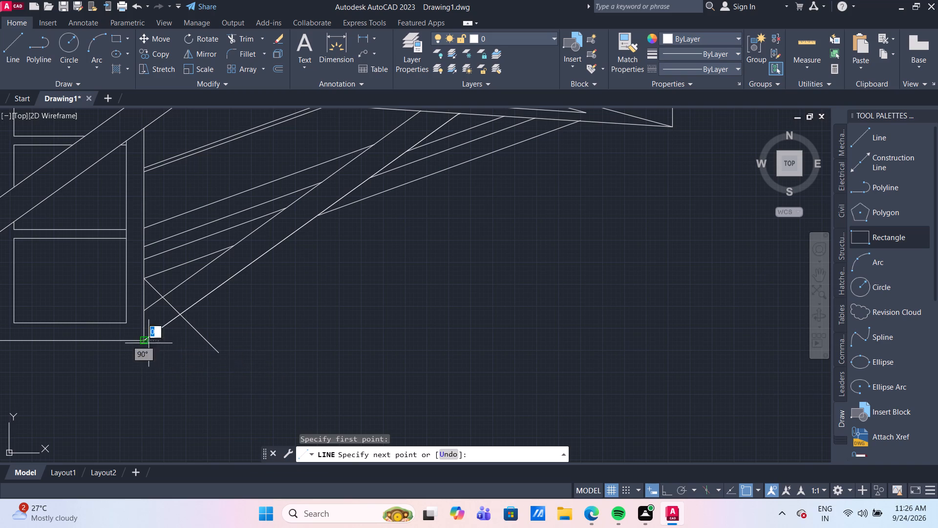
{"action": "left_click", "coordinate": [271, 346]}
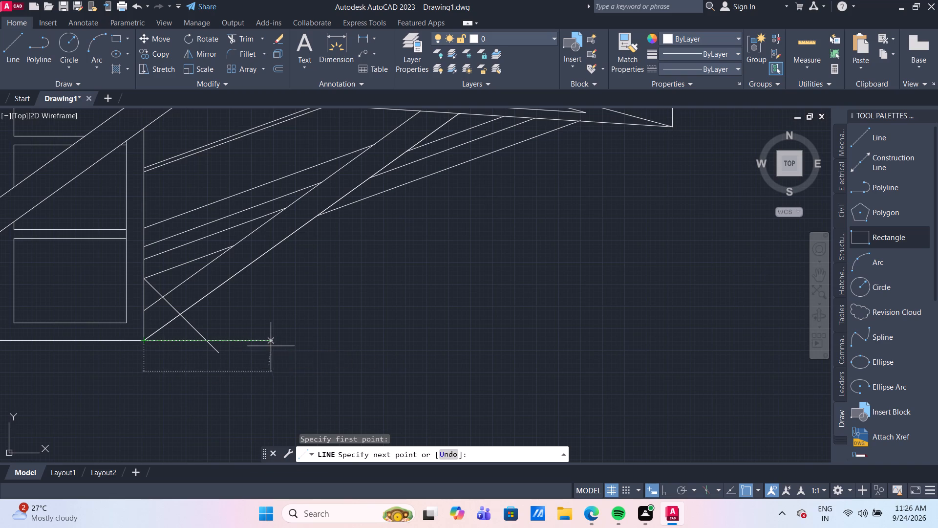
{"action": "key", "text": "Escape"}
Trim the overrunning ends of the 45° line and the horizontal base line so they meet at a corner.
{"action": "type", "text": "tr"}
{"action": "key", "text": "Return"}
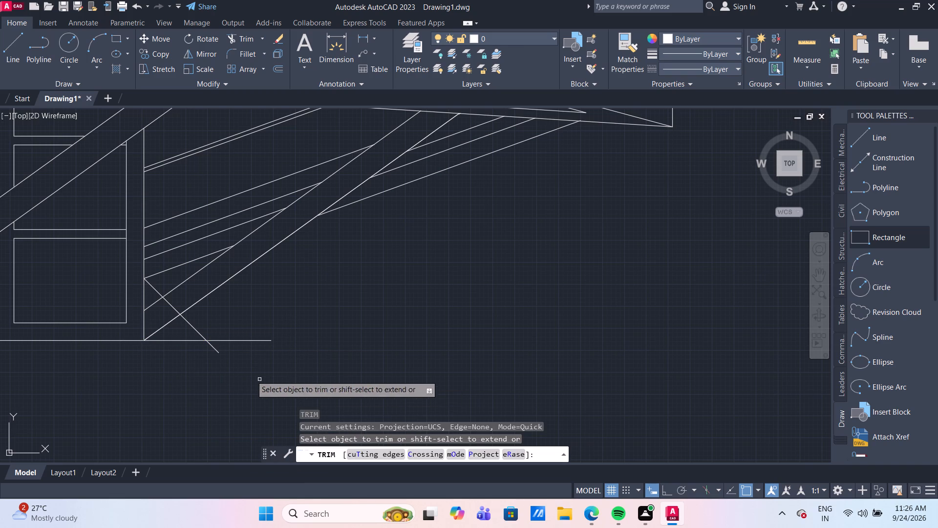
{"action": "left_click", "coordinate": [209, 361]}
{"action": "left_click", "coordinate": [224, 328]}
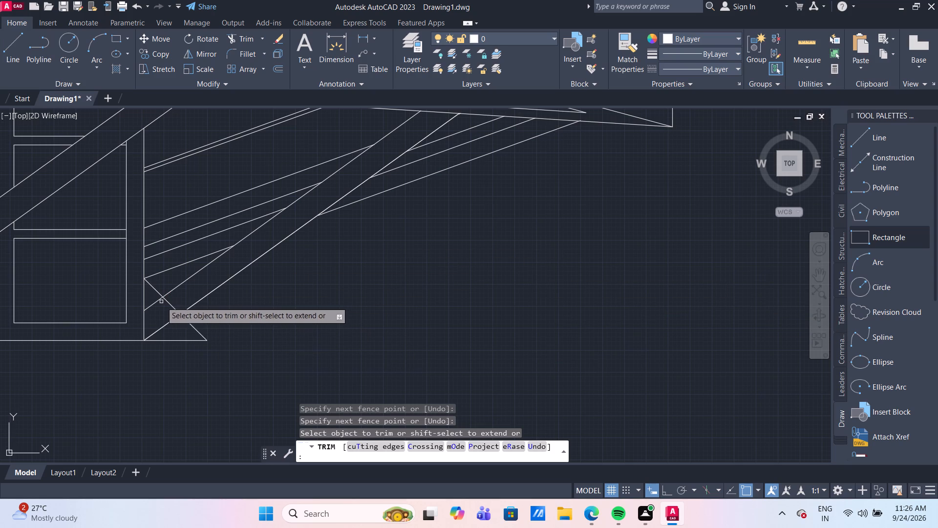
{"action": "key", "text": "Escape"}
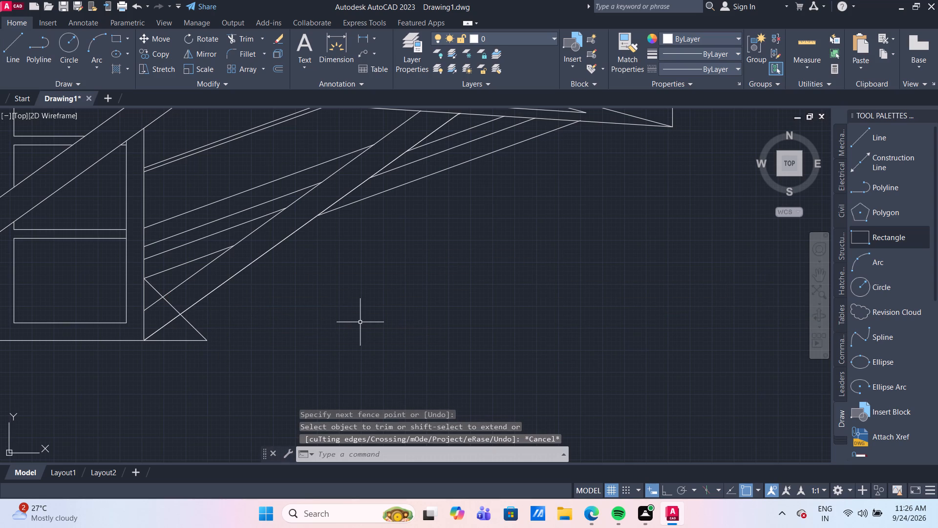
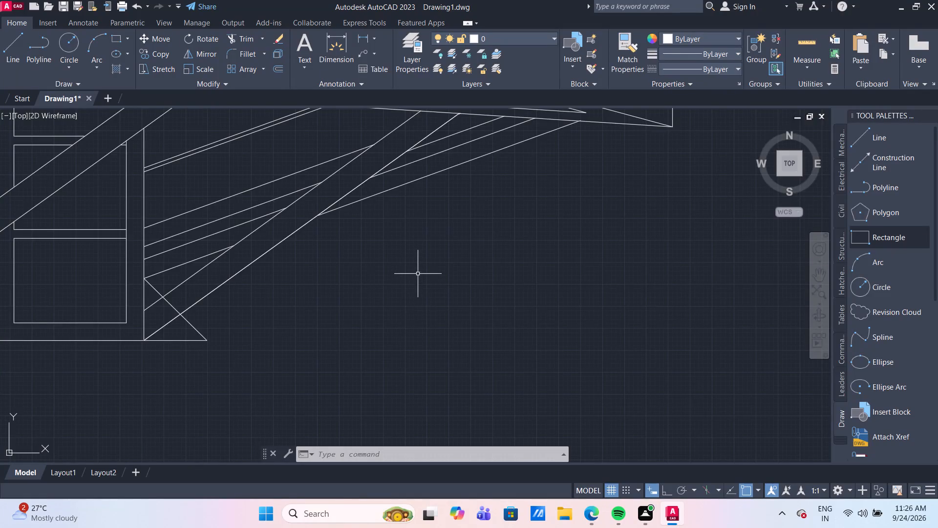
With Ortho on, draw a horizontal line about 500 long from the upper sloping support near the wall, outward across the diagonal brace.
{"action": "middle_click_drag", "start_coordinate": [418, 273], "coordinate": [411, 326]}
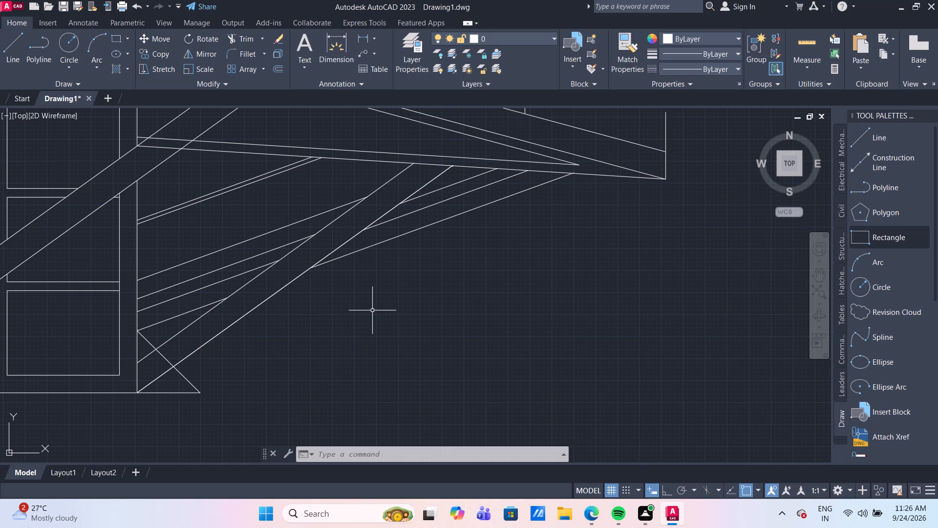
{"action": "left_click", "coordinate": [11, 45]}
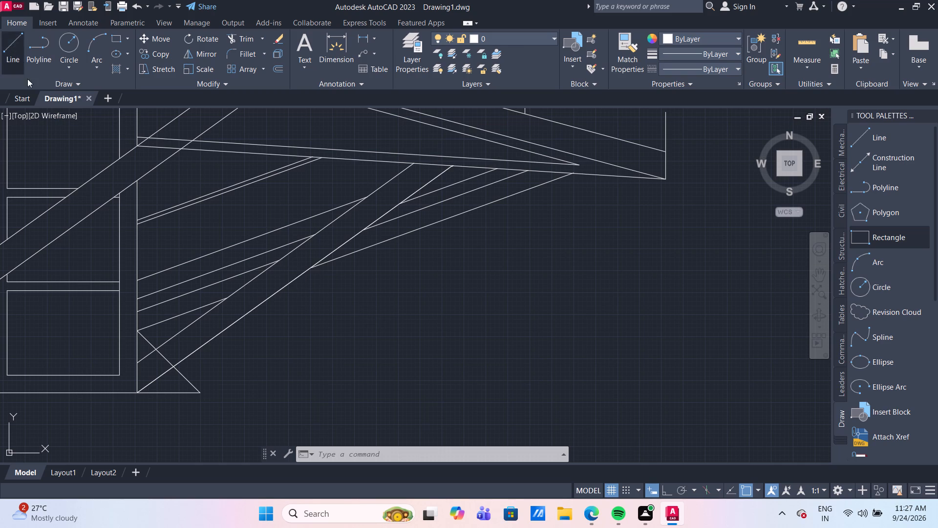
{"action": "scroll", "coordinate": [191, 283], "scroll_direction": "up", "scroll_amount": 1}
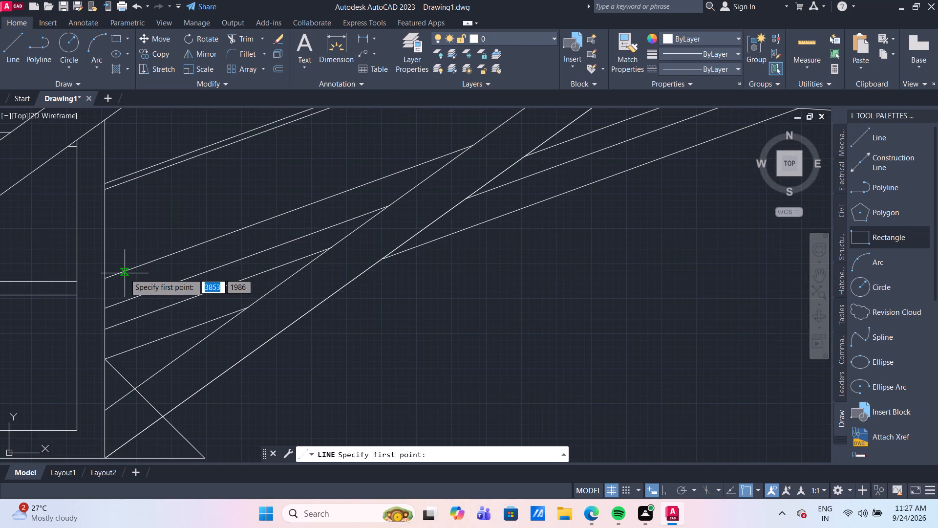
{"action": "left_click", "coordinate": [119, 272]}
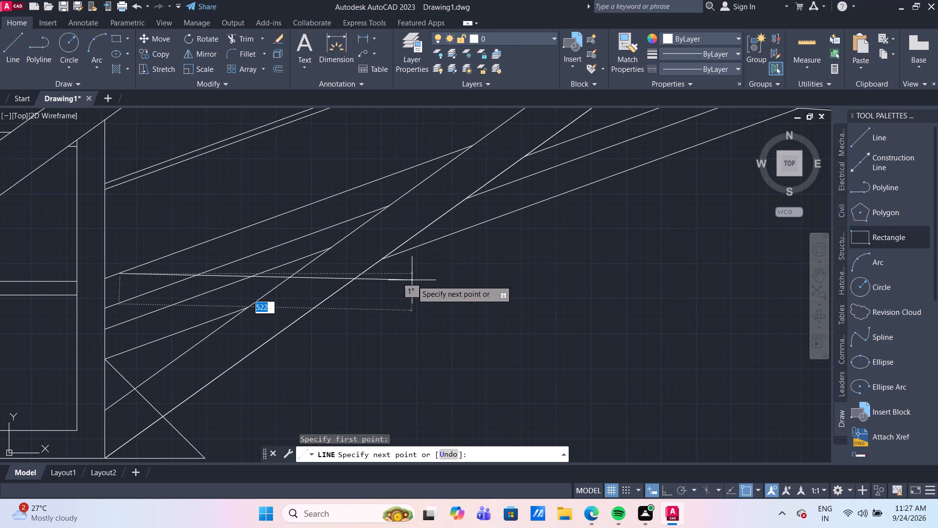
{"action": "key", "text": "F8"}
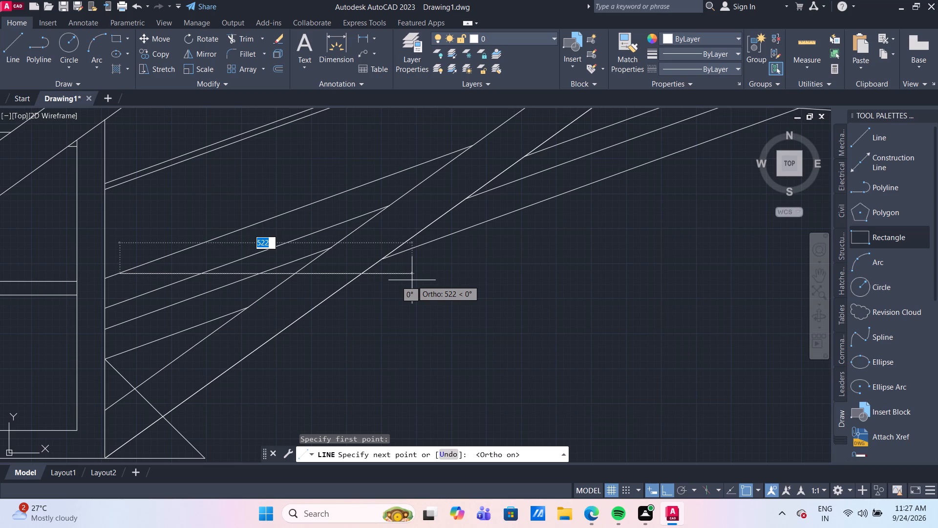
{"action": "left_click", "coordinate": [402, 277]}
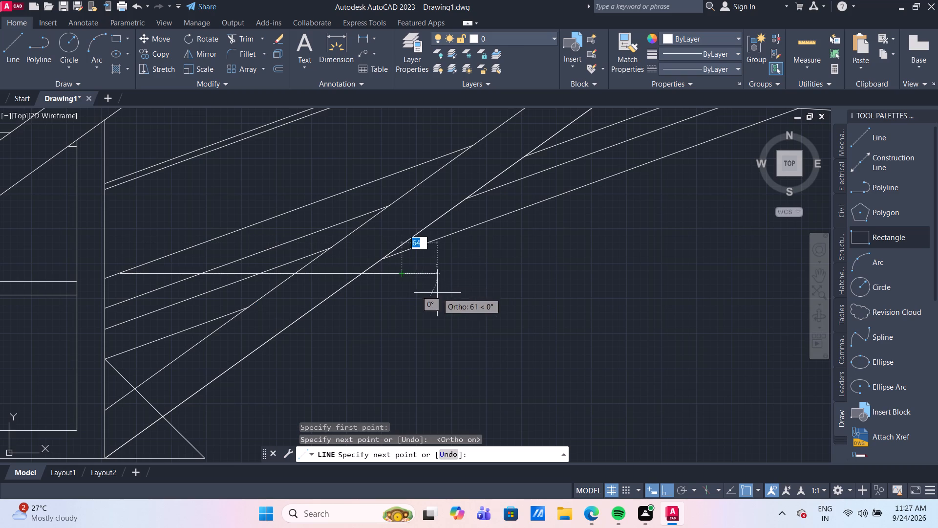
{"action": "key", "text": "Escape"}
Offset the horizontal line downward in sequence by 20, 30 and 20, each from the newest copy.
{"action": "key", "text": "o"}
{"action": "key", "text": "Return"}
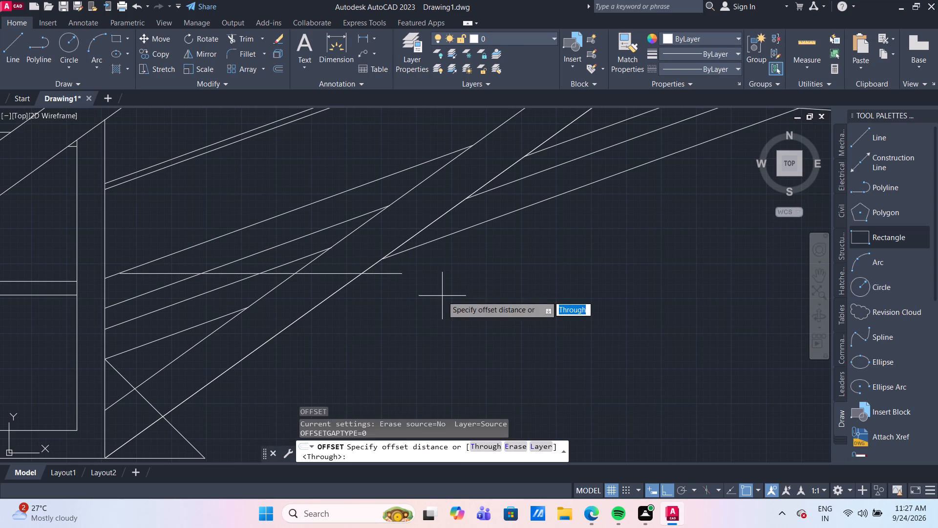
{"action": "key", "text": "Return"}
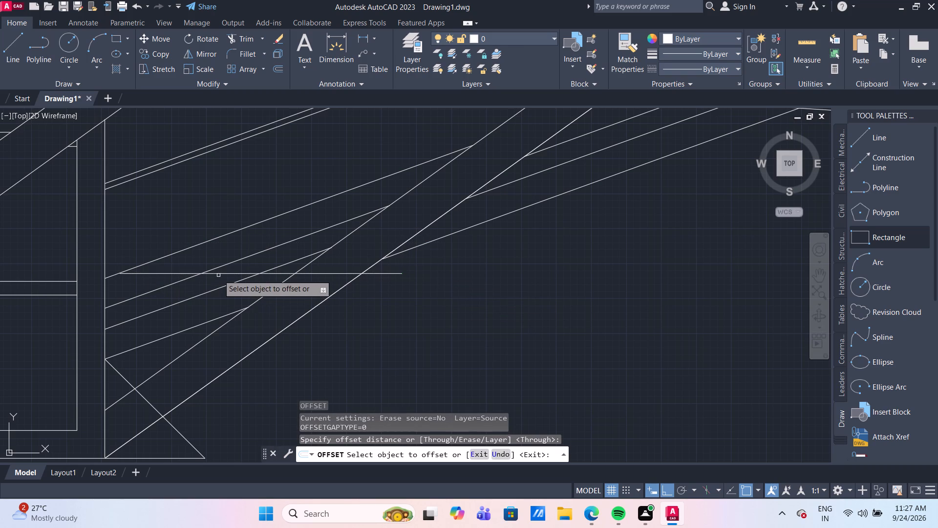
{"action": "left_click_drag", "start_coordinate": [218, 274], "coordinate": [215, 279]}
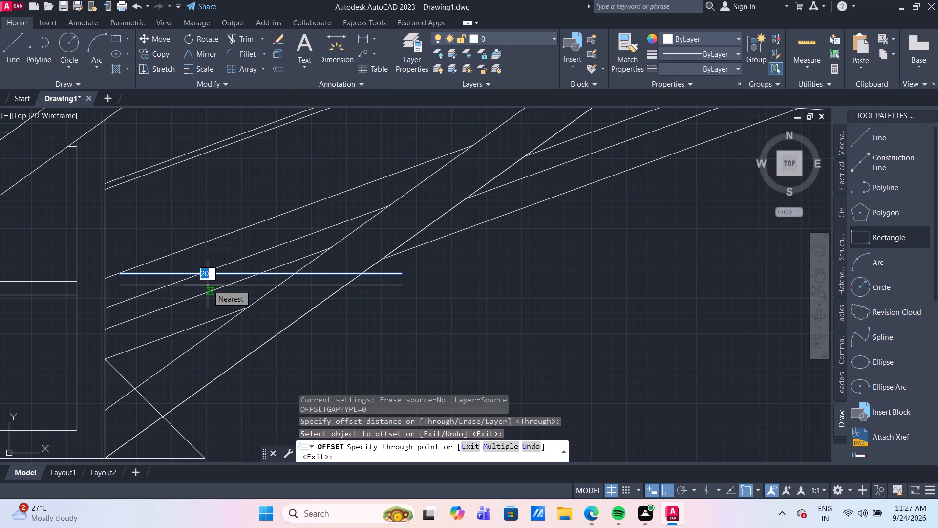
{"action": "type", "text": "20"}
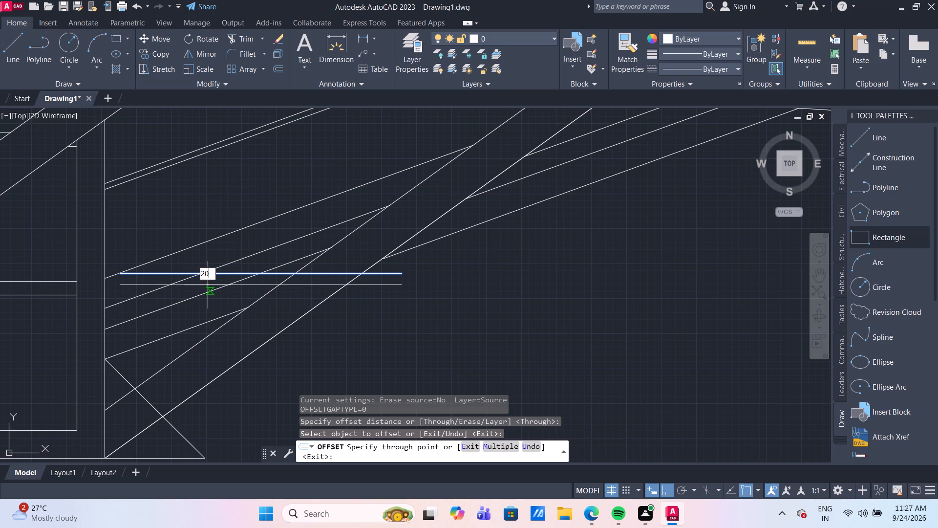
{"action": "key", "text": "Return"}
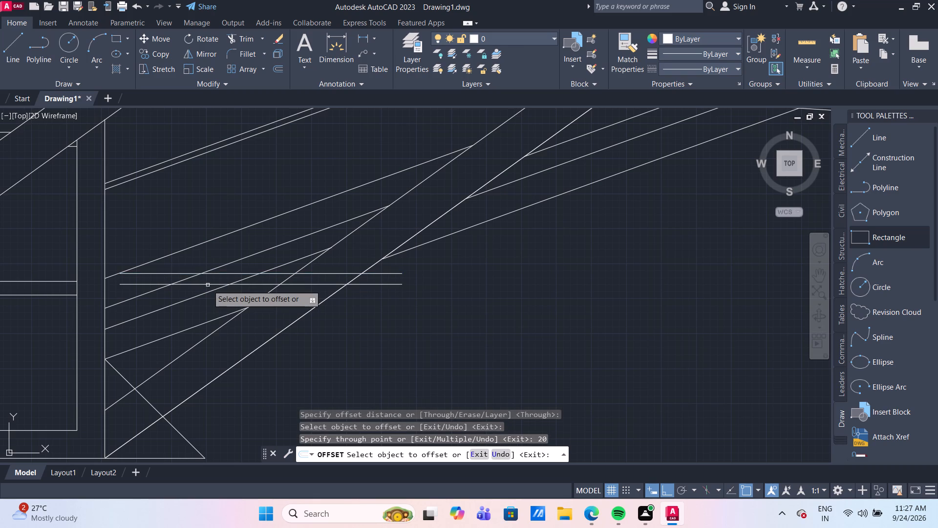
{"action": "left_click", "coordinate": [197, 285]}
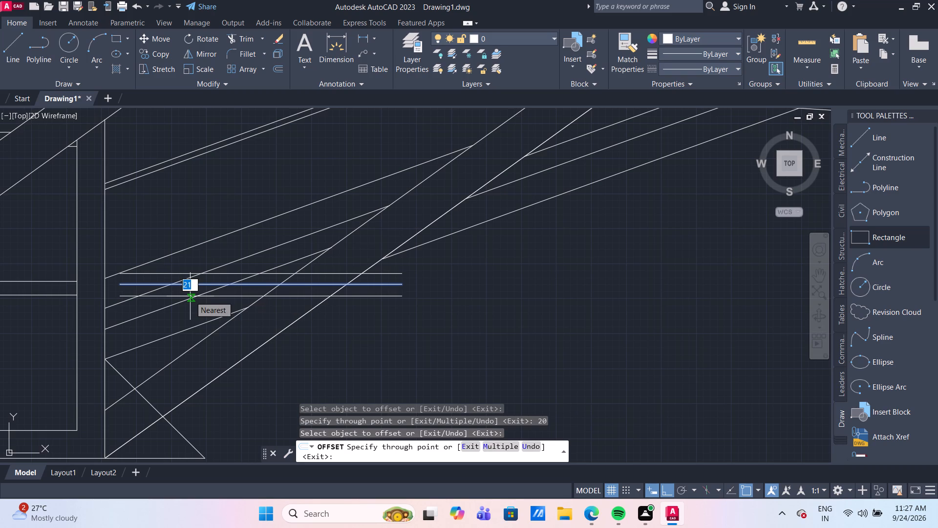
{"action": "type", "text": "30"}
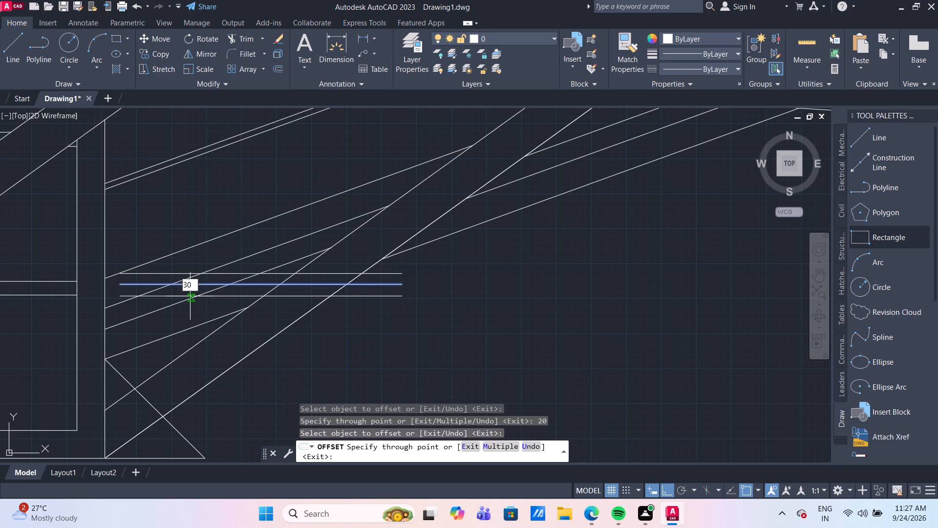
{"action": "key", "text": "Return"}
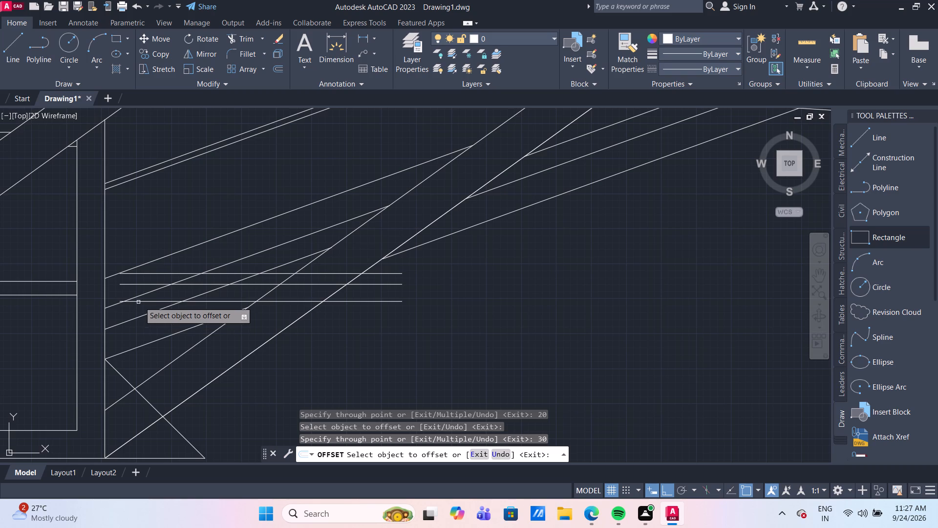
{"action": "left_click", "coordinate": [142, 304]}
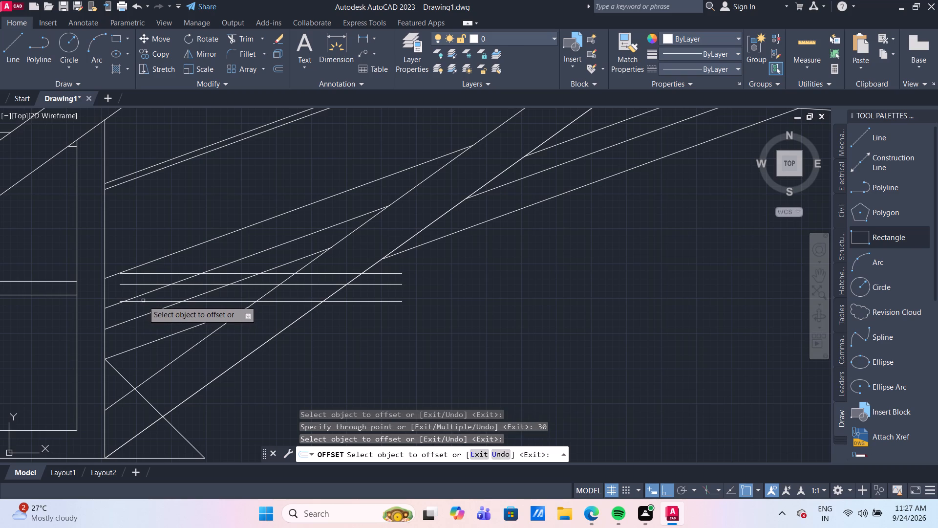
{"action": "left_click", "coordinate": [143, 302]}
{"action": "type", "text": "20"}
{"action": "key", "text": "Return"}
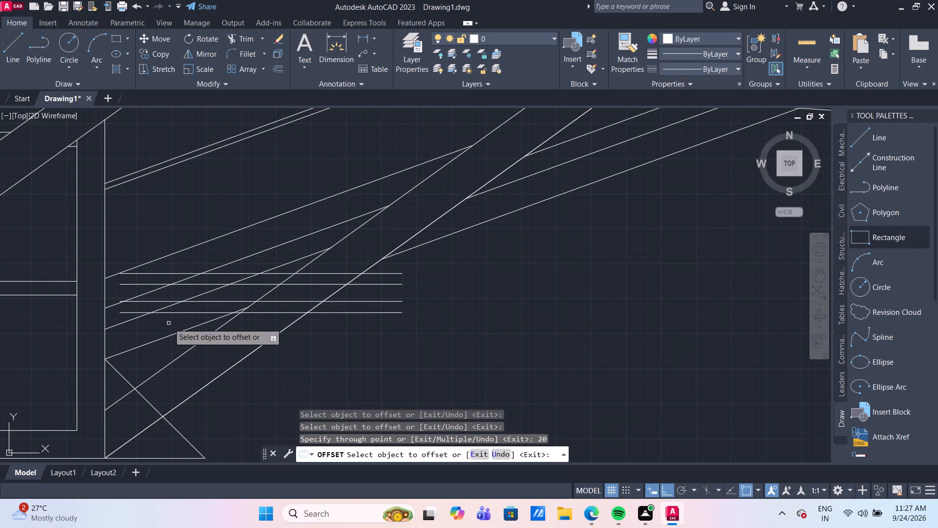
Offset the original horizontal line upward in sequence by 30, 20, 30 and 20, each from the newest copy.
{"action": "left_click", "coordinate": [232, 273]}
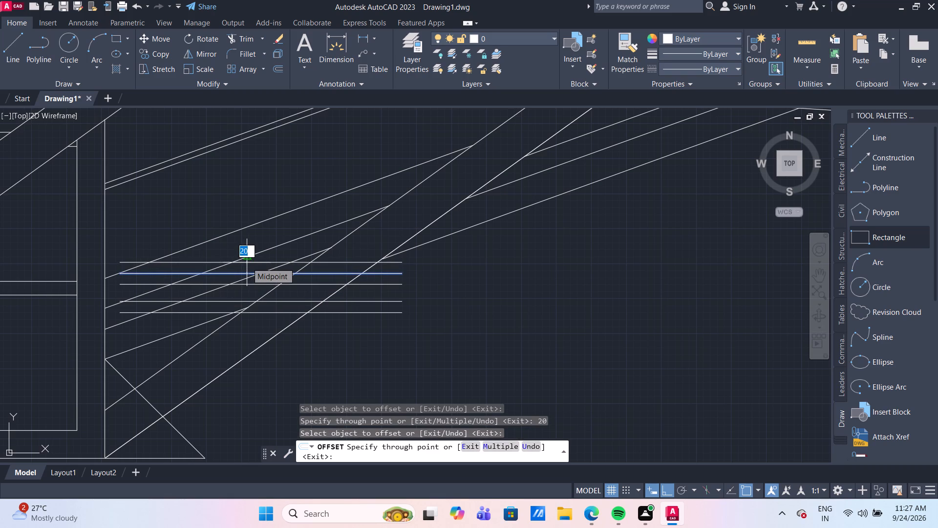
{"action": "type", "text": "30"}
{"action": "key", "text": "Return"}
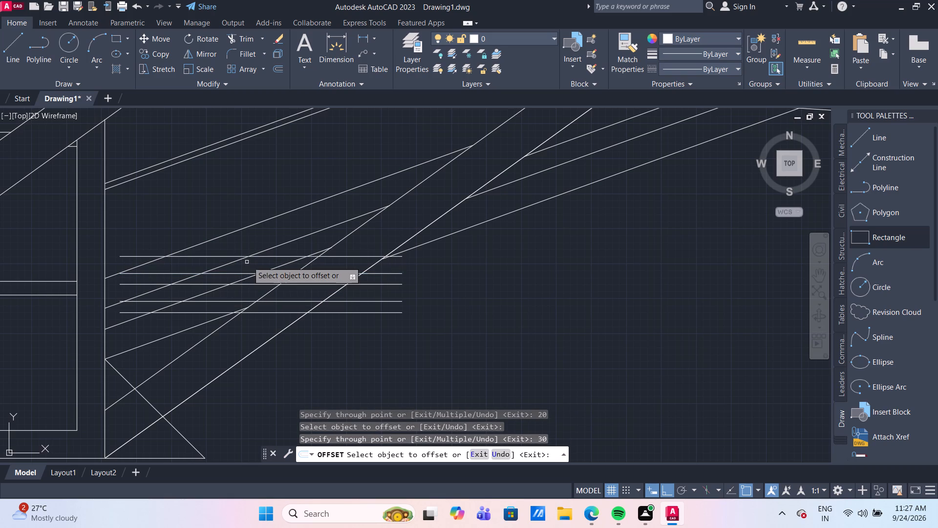
{"action": "left_click", "coordinate": [276, 257]}
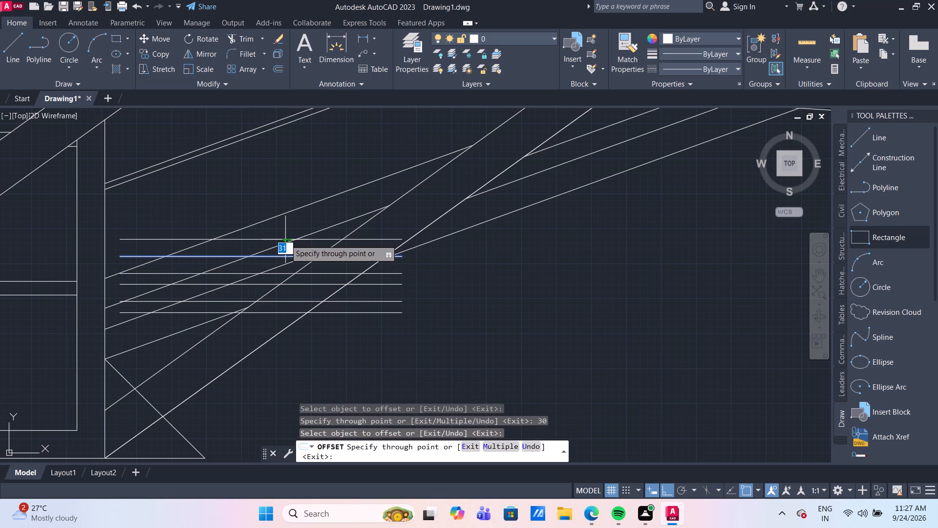
{"action": "type", "text": "20"}
{"action": "key", "text": "Return"}
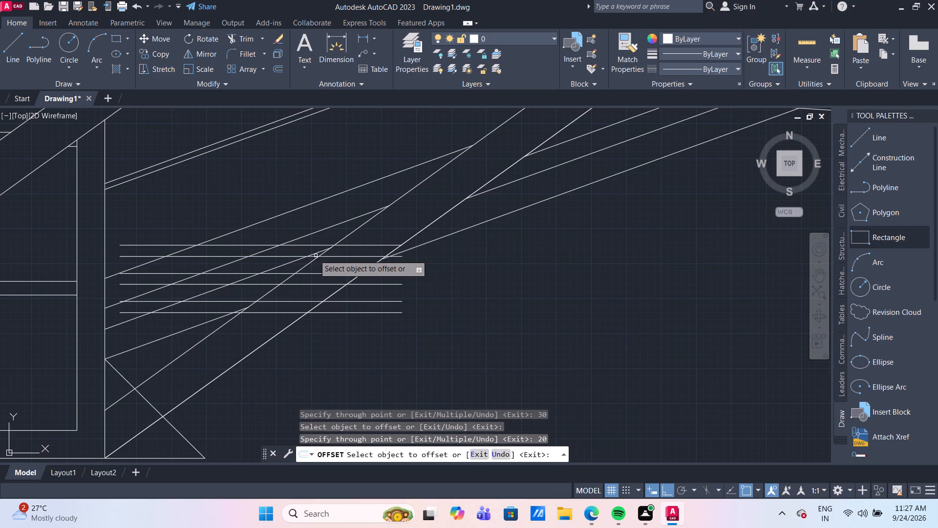
{"action": "left_click", "coordinate": [309, 245]}
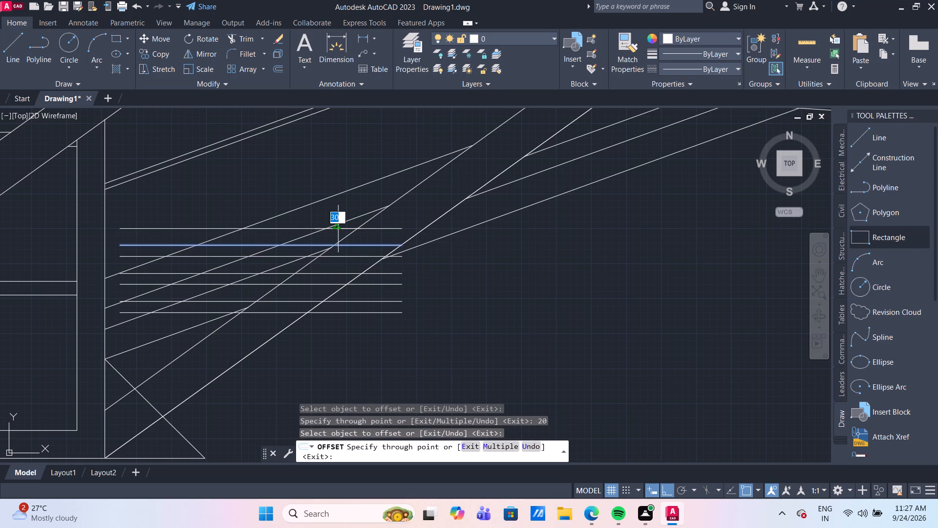
{"action": "type", "text": "30"}
{"action": "key", "text": "Return"}
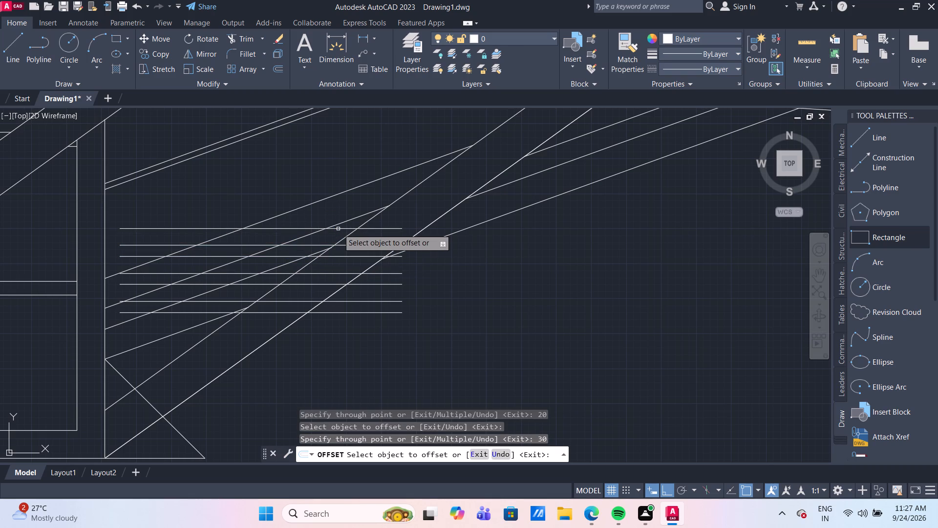
{"action": "left_click", "coordinate": [338, 229]}
{"action": "type", "text": "20"}
{"action": "key", "text": "Return"}
{"action": "key", "text": "Escape"}
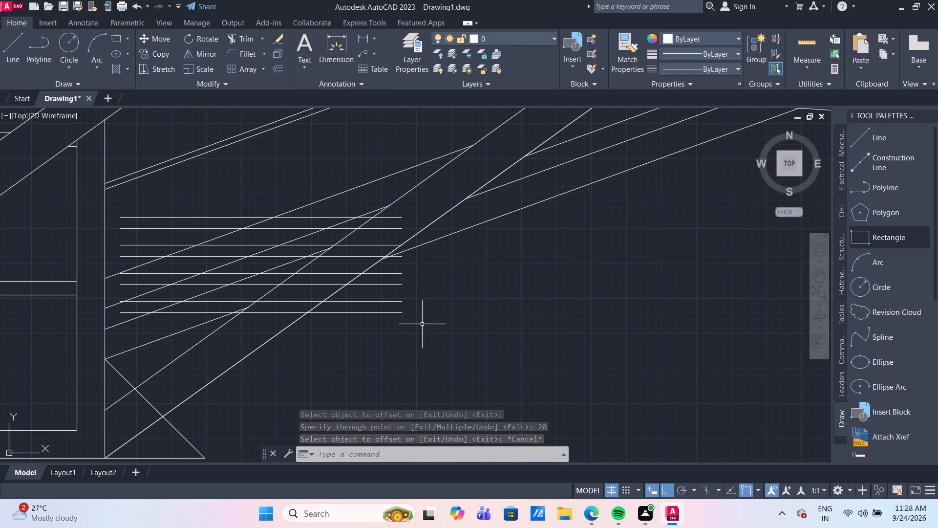
Trim the horizontal lines above the upper sloping support and in the gap between it and the next sloping line below.
{"action": "type", "text": "tr"}
{"action": "key", "text": "Return"}
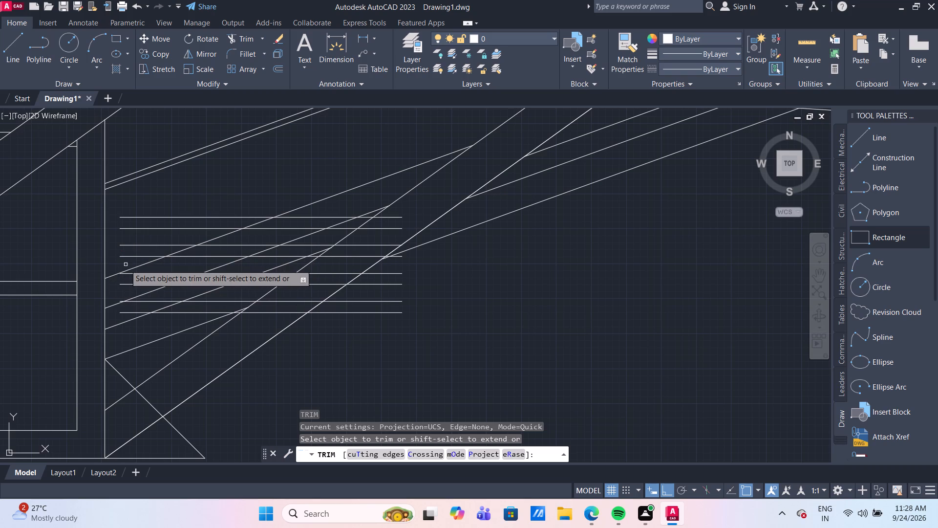
{"action": "left_click", "coordinate": [124, 264]}
{"action": "left_click", "coordinate": [246, 194]}
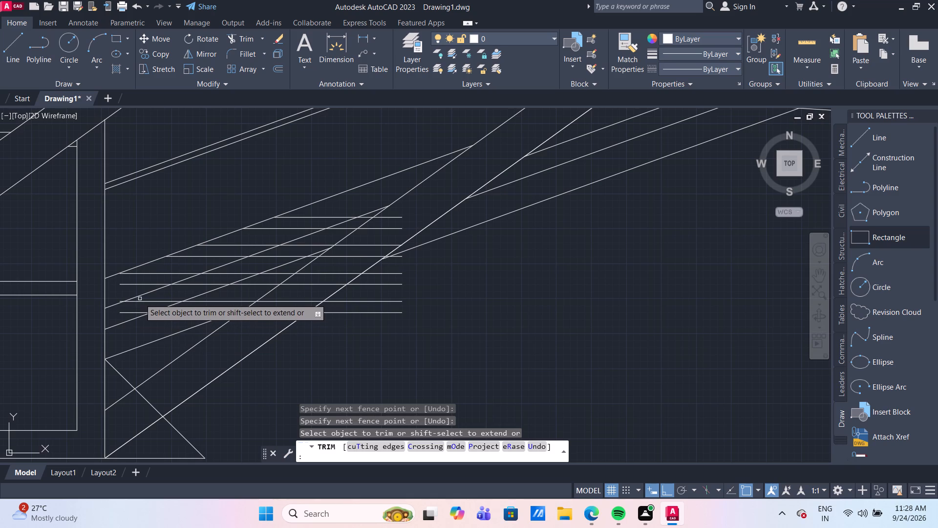
{"action": "left_click", "coordinate": [118, 291]}
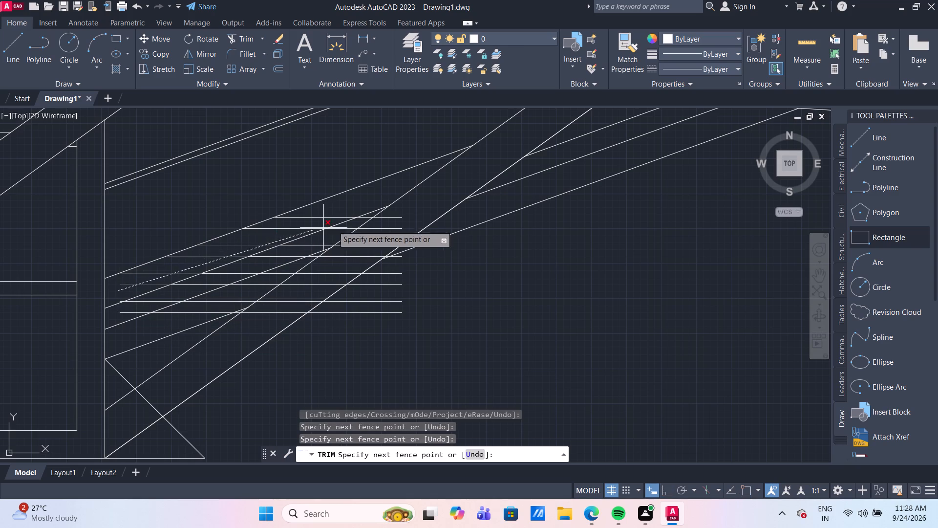
{"action": "left_click", "coordinate": [337, 211]}
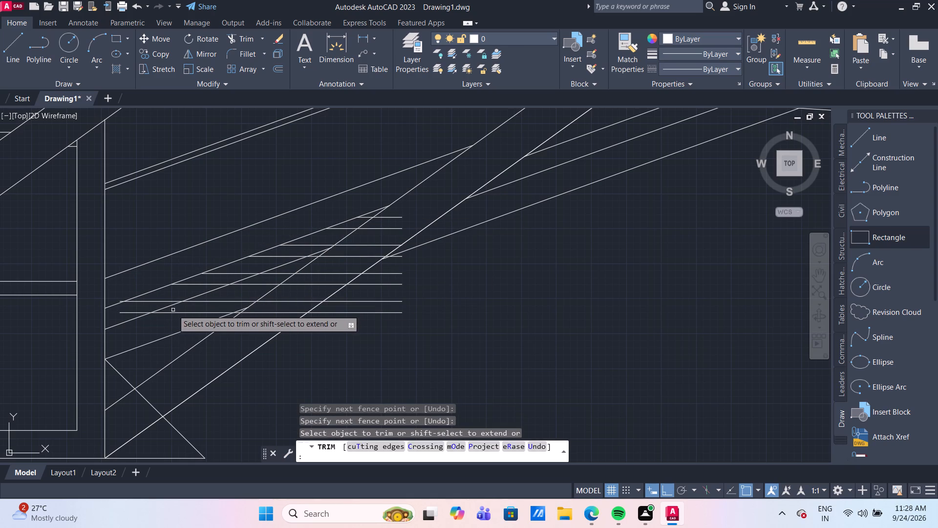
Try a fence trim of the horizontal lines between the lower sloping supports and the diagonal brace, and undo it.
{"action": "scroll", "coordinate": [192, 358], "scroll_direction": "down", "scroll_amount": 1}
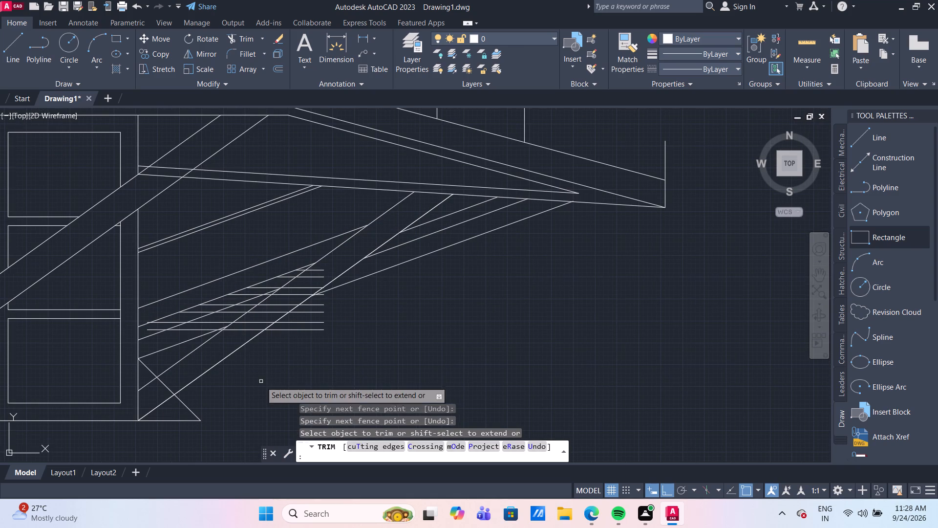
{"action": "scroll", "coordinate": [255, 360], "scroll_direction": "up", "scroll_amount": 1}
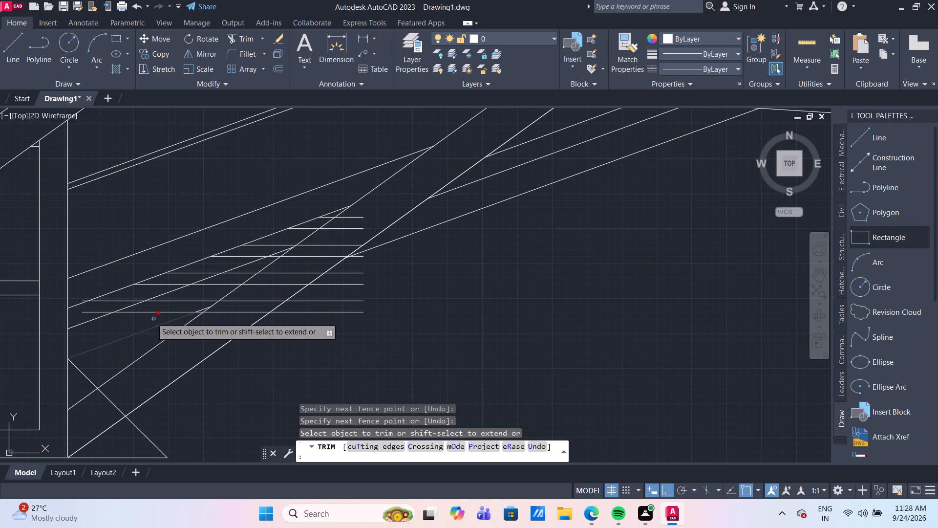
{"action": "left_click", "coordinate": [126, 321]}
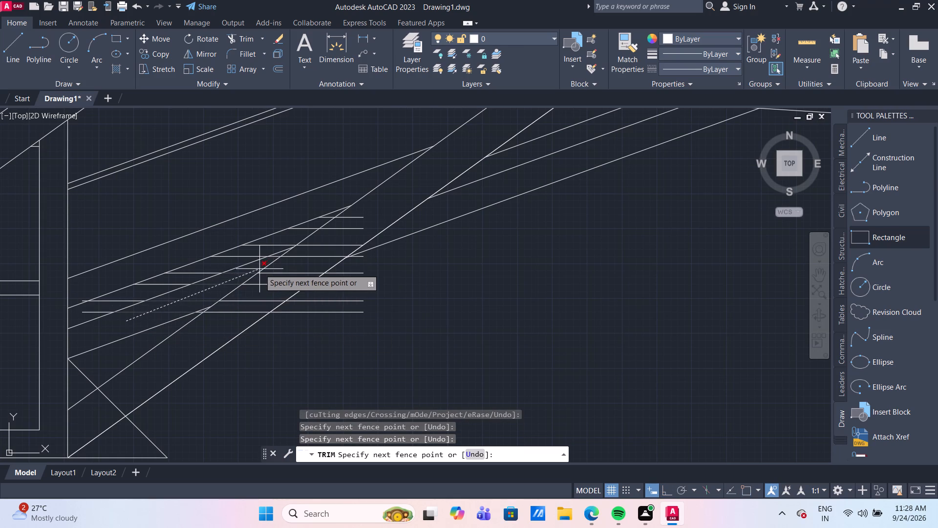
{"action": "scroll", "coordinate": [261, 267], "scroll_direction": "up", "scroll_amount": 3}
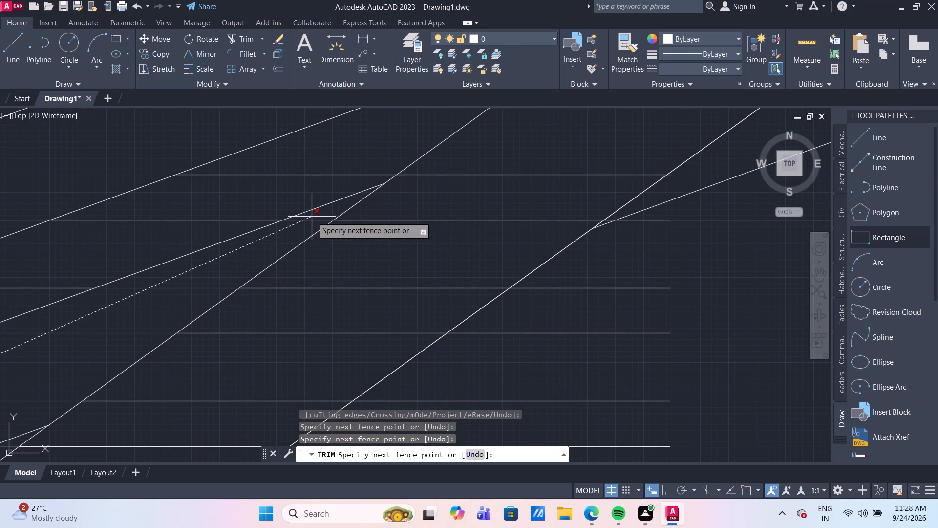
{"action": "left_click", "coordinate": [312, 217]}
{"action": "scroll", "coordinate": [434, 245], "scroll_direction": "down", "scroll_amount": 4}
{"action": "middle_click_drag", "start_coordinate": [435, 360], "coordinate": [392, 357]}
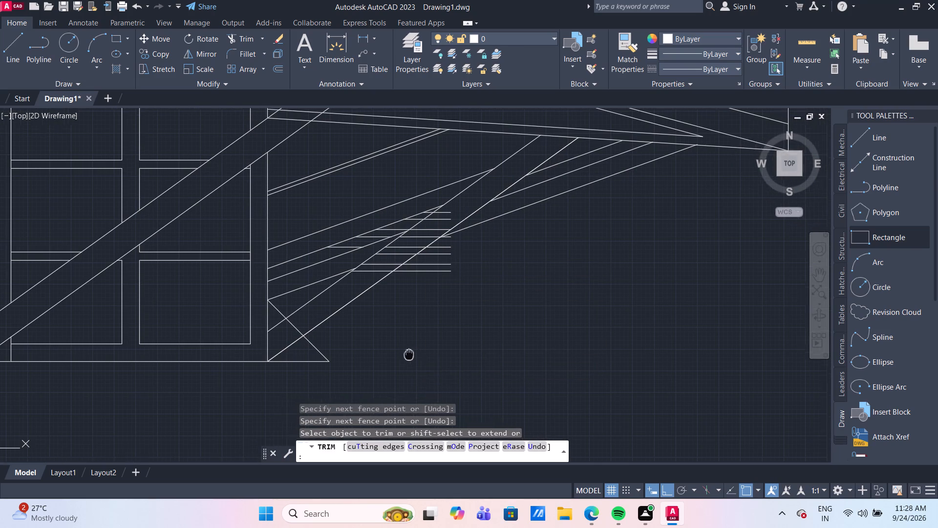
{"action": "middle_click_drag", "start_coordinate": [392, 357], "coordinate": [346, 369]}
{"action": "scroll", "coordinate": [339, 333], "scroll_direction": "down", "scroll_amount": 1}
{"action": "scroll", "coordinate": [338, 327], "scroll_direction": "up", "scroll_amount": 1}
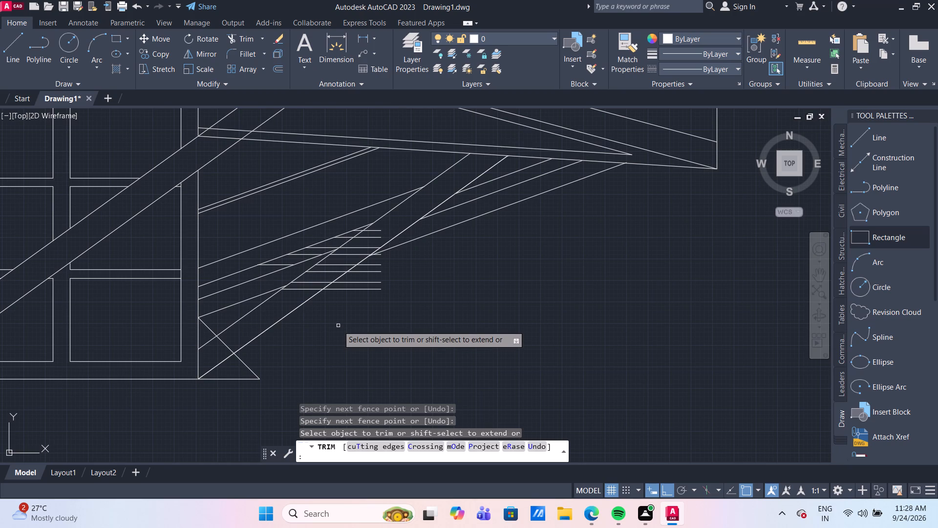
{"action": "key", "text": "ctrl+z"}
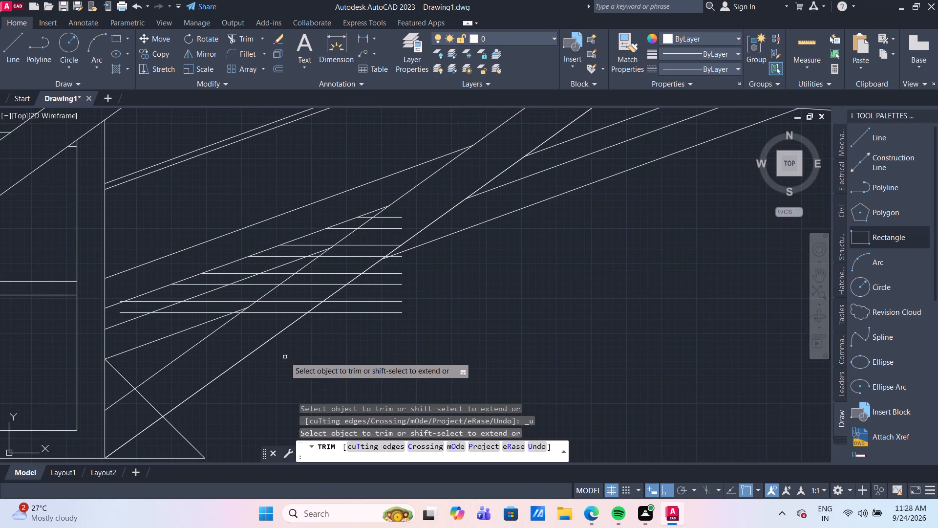
Trim the horizontal lines between the middle sloping line and the diagonal brace, crossing the remaining ones with a fence.
{"action": "left_click", "coordinate": [213, 302]}
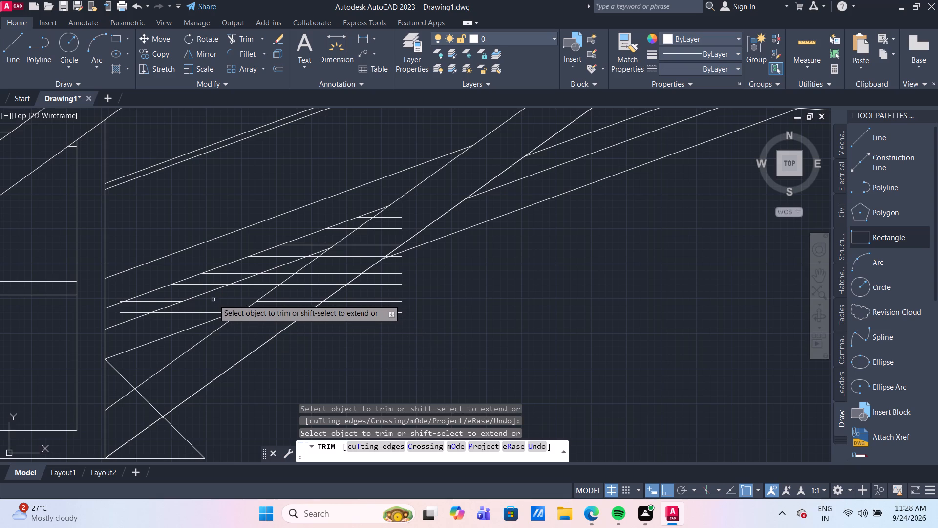
{"action": "left_click", "coordinate": [219, 297]}
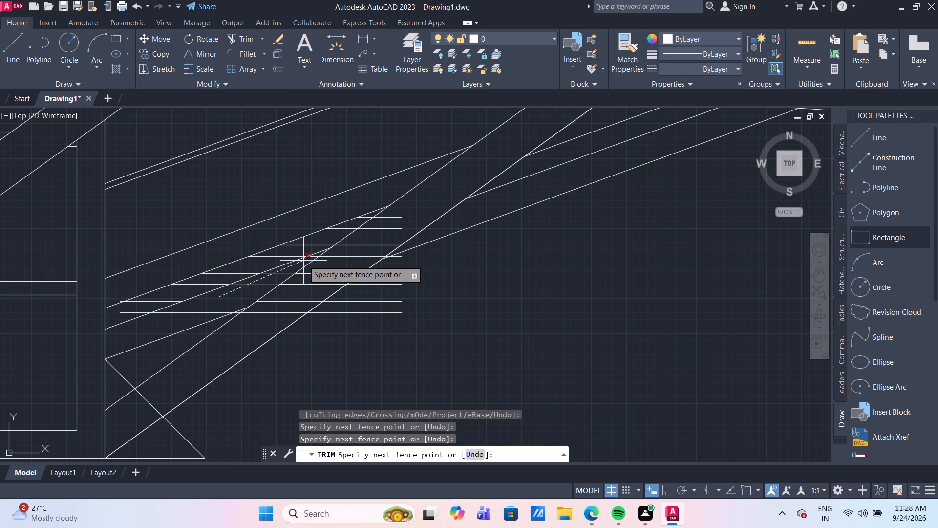
{"action": "scroll", "coordinate": [303, 261], "scroll_direction": "up", "scroll_amount": 3}
{"action": "left_click", "coordinate": [342, 244]}
Fence-trim the horizontal line portions lying between the two parallel edges of the diagonal brace.
{"action": "scroll", "coordinate": [416, 239], "scroll_direction": "down", "scroll_amount": 3}
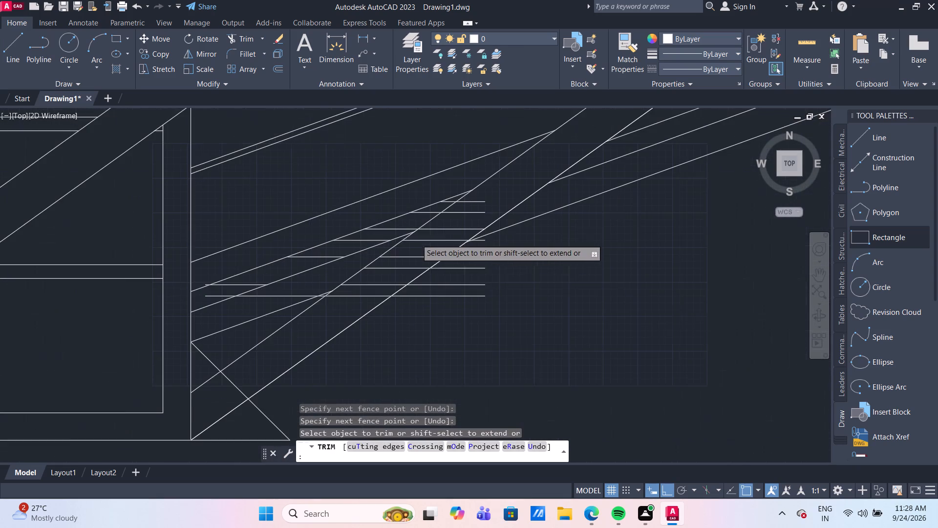
{"action": "scroll", "coordinate": [420, 259], "scroll_direction": "down", "scroll_amount": 1}
{"action": "middle_click_drag", "start_coordinate": [419, 259], "coordinate": [362, 286]}
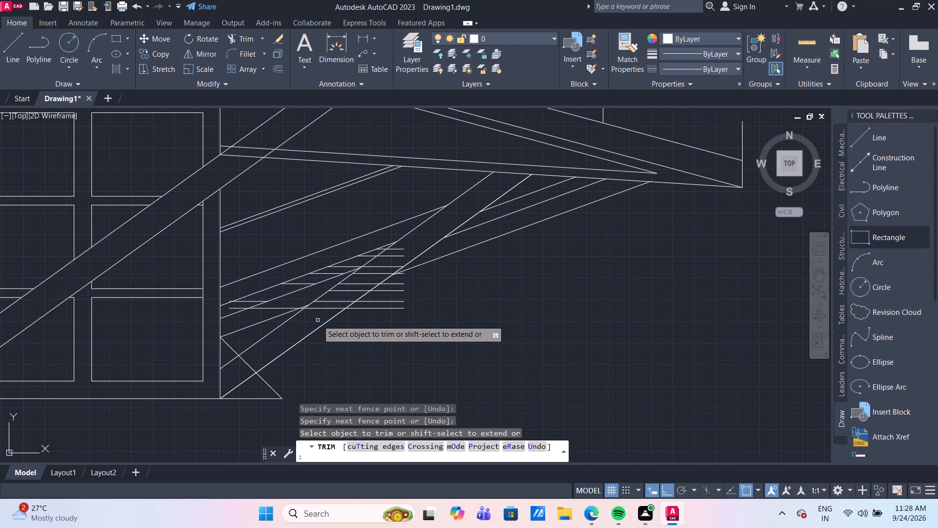
{"action": "left_click_drag", "start_coordinate": [317, 320], "coordinate": [317, 315]}
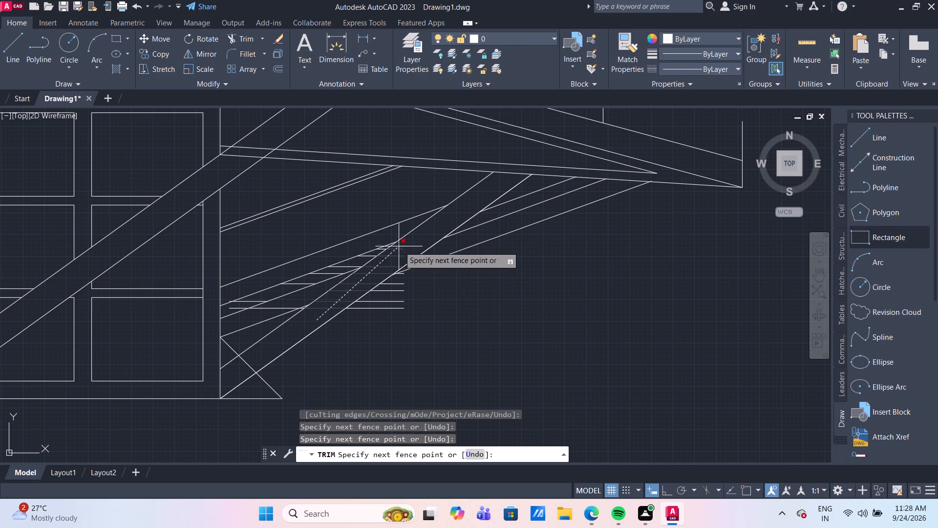
{"action": "left_click", "coordinate": [399, 246]}
Trim the horizontal line portions beyond the diagonal brace's outer edge, including the small stubs beside the lower sloping support.
{"action": "left_click_drag", "start_coordinate": [379, 325], "coordinate": [382, 317]}
{"action": "scroll", "coordinate": [393, 282], "scroll_direction": "up", "scroll_amount": 3}
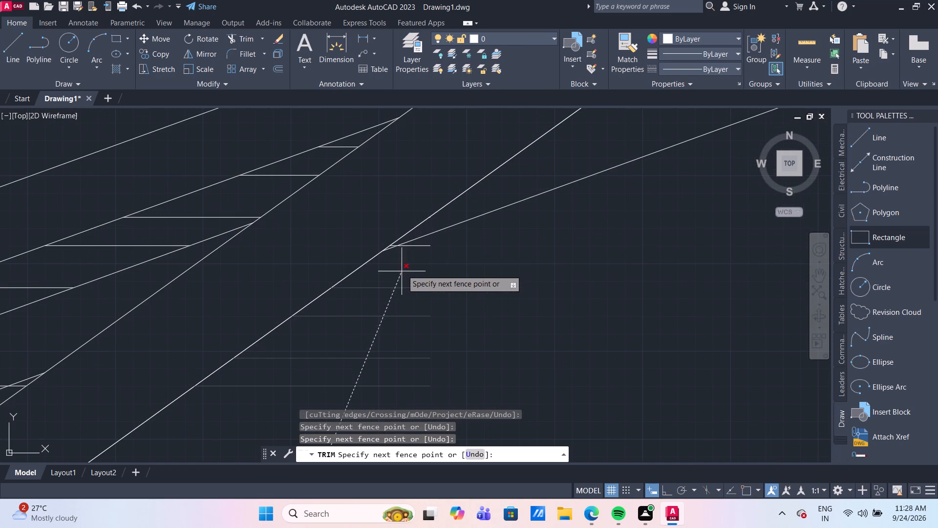
{"action": "left_click", "coordinate": [417, 245]}
{"action": "scroll", "coordinate": [410, 250], "scroll_direction": "up", "scroll_amount": 3}
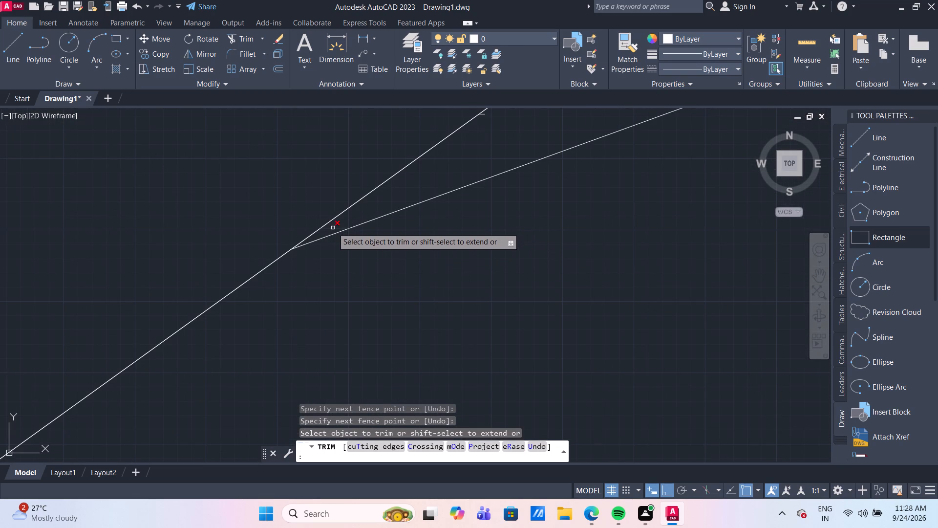
{"action": "left_click", "coordinate": [333, 228]}
{"action": "scroll", "coordinate": [400, 207], "scroll_direction": "down", "scroll_amount": 3}
{"action": "middle_click_drag", "start_coordinate": [410, 270], "coordinate": [319, 341]}
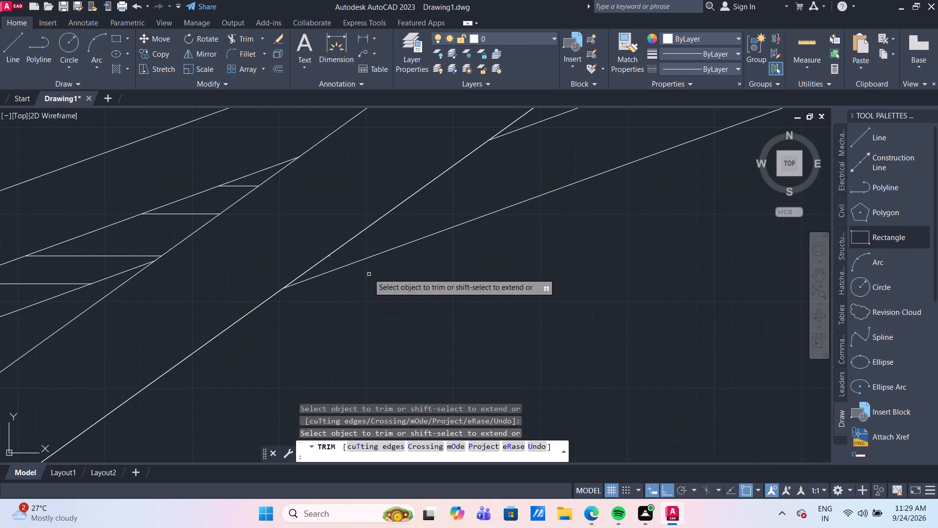
{"action": "scroll", "coordinate": [355, 265], "scroll_direction": "up", "scroll_amount": 2}
{"action": "scroll", "coordinate": [279, 238], "scroll_direction": "up", "scroll_amount": 3}
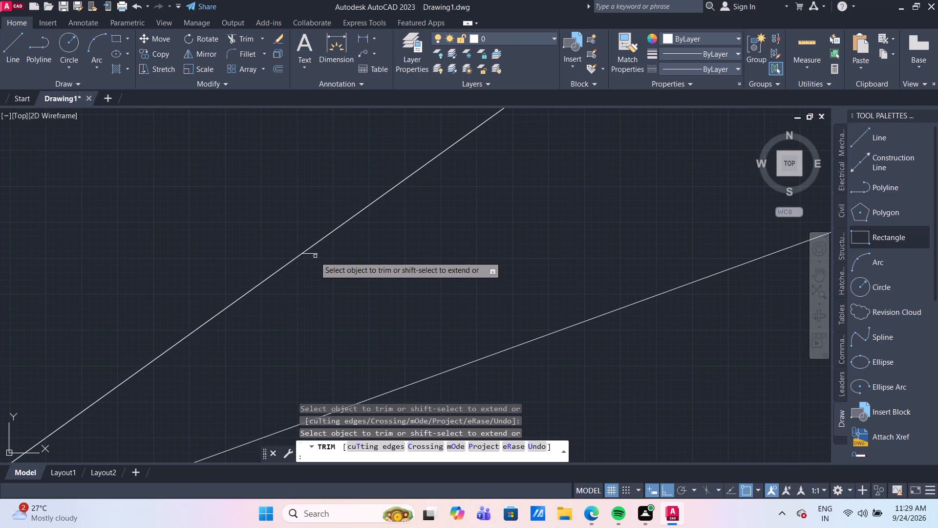
{"action": "left_click", "coordinate": [314, 253]}
Trim the lowest horizontal line below the middle sloping line, including its short piece beside the diagonal brace.
{"action": "scroll", "coordinate": [315, 253], "scroll_direction": "down", "scroll_amount": 8}
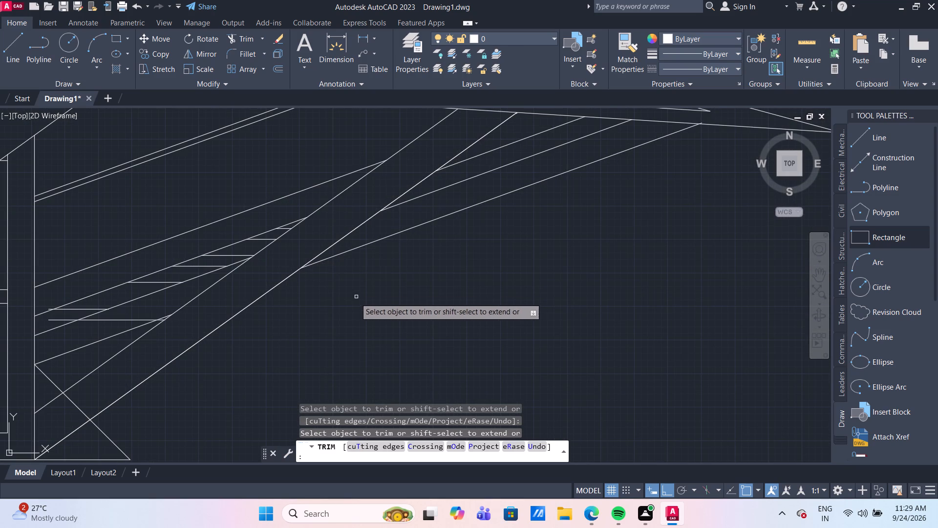
{"action": "middle_click_drag", "start_coordinate": [159, 333], "coordinate": [283, 314]}
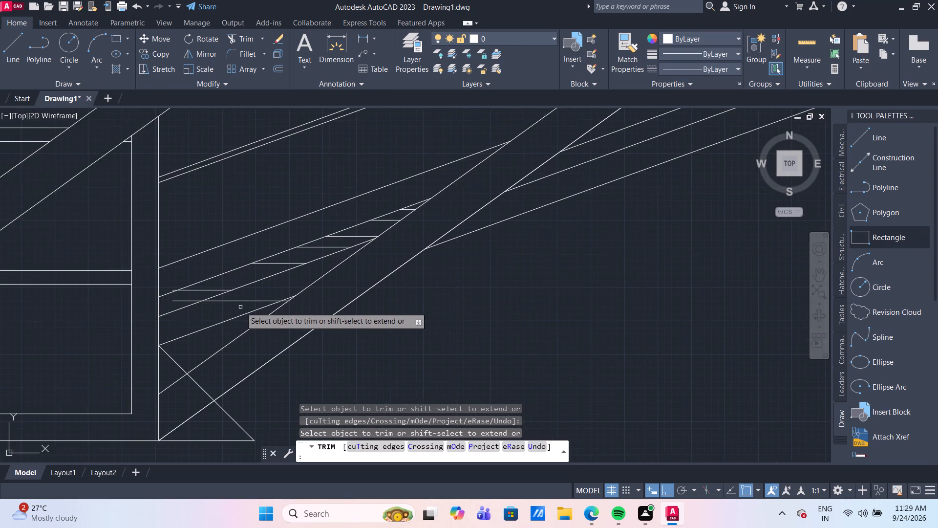
{"action": "scroll", "coordinate": [239, 305], "scroll_direction": "up", "scroll_amount": 3}
{"action": "left_click", "coordinate": [257, 291]}
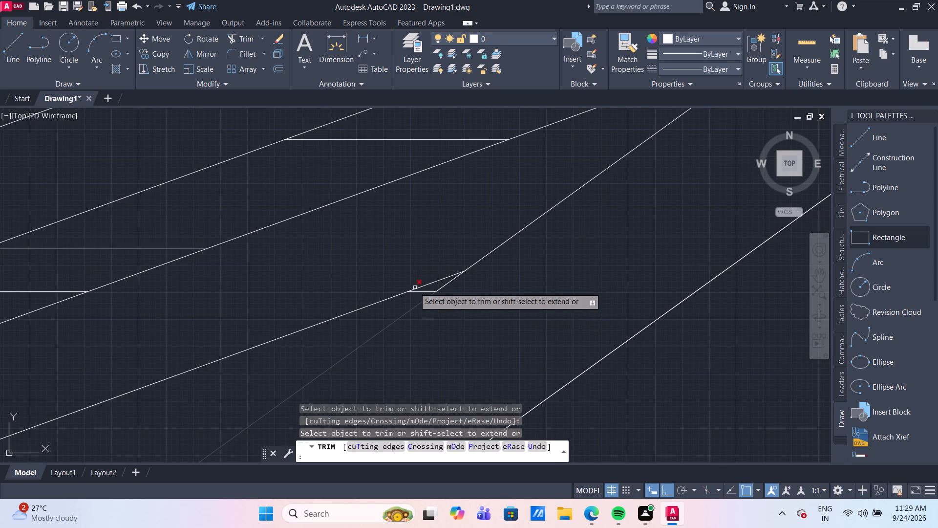
{"action": "left_click", "coordinate": [421, 292]}
Trim the wall-side overhang of the second-lowest horizontal line above the upper edge of the sloping band.
{"action": "scroll", "coordinate": [367, 262], "scroll_direction": "down", "scroll_amount": 4}
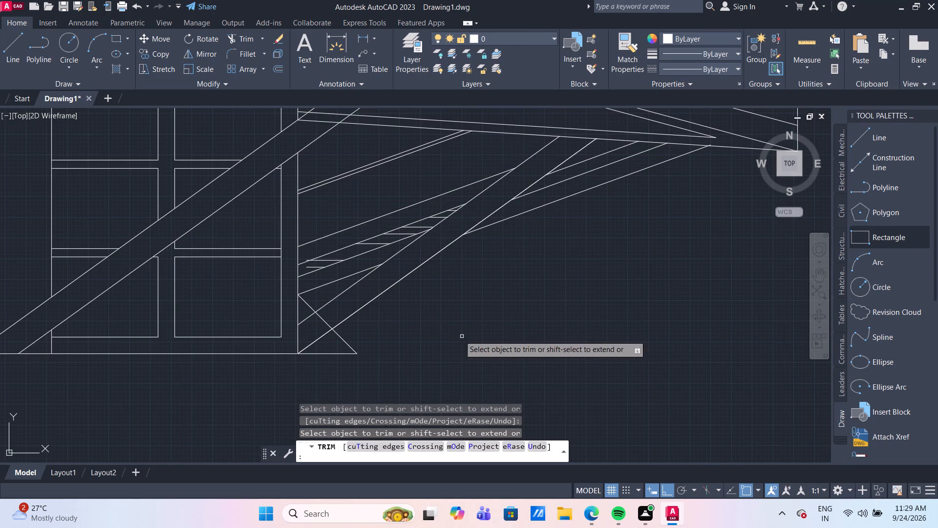
{"action": "scroll", "coordinate": [292, 239], "scroll_direction": "up", "scroll_amount": 5}
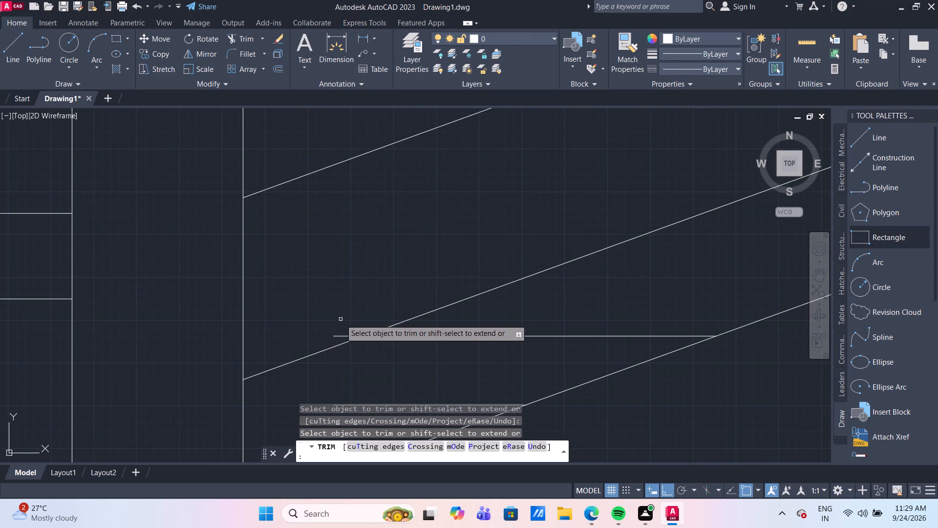
{"action": "left_click_drag", "start_coordinate": [341, 336], "coordinate": [340, 330]}
{"action": "scroll", "coordinate": [347, 257], "scroll_direction": "down", "scroll_amount": 4}
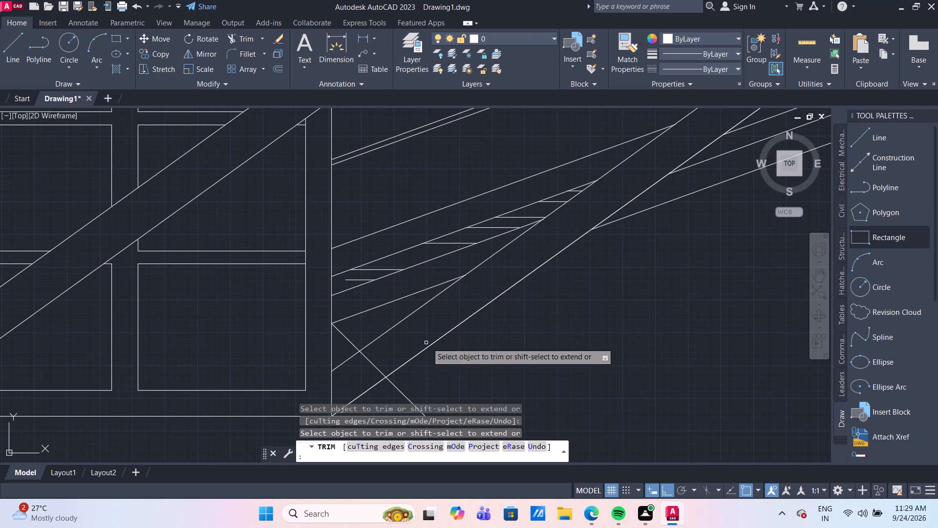
{"action": "middle_click_drag", "start_coordinate": [436, 274], "coordinate": [380, 262]}
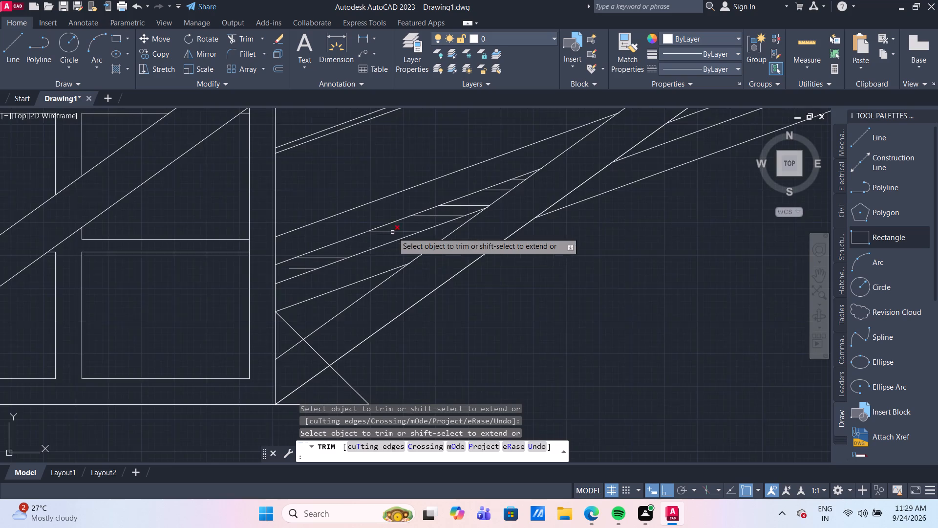
{"action": "scroll", "coordinate": [392, 232], "scroll_direction": "up", "scroll_amount": 2}
{"action": "key", "text": "Escape"}
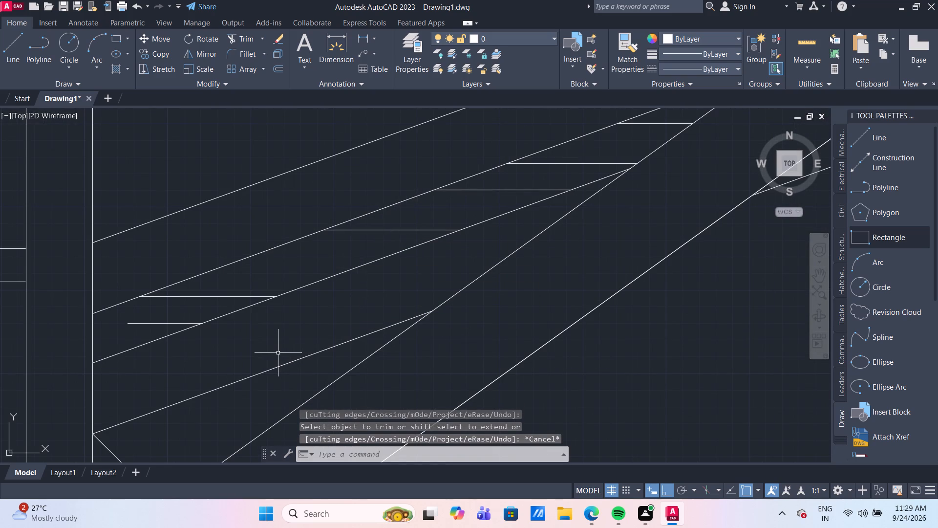
Extend the wall-side end of the lowest horizontal line to the vertical wall line using the Trim command.
{"action": "type", "text": "tr"}
{"action": "key", "text": "Return"}
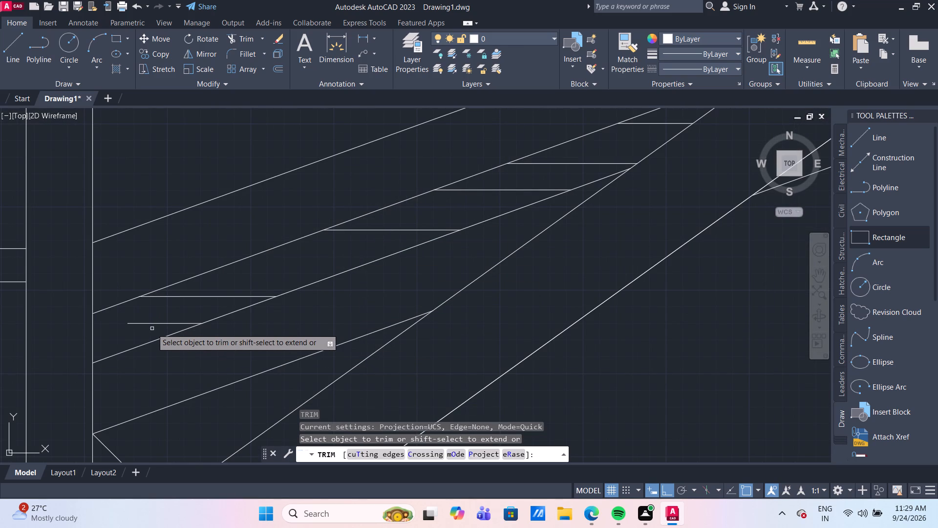
{"action": "left_click", "coordinate": [151, 325], "text": "shift"}
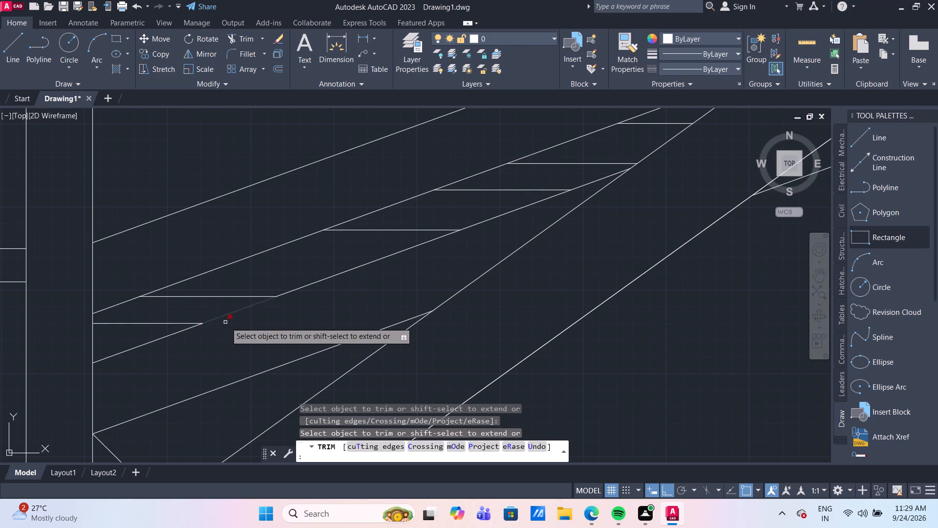
{"action": "scroll", "coordinate": [246, 330], "scroll_direction": "down", "scroll_amount": 2}
{"action": "scroll", "coordinate": [294, 345], "scroll_direction": "down", "scroll_amount": 1}
{"action": "middle_click_drag", "start_coordinate": [411, 337], "coordinate": [301, 344]}
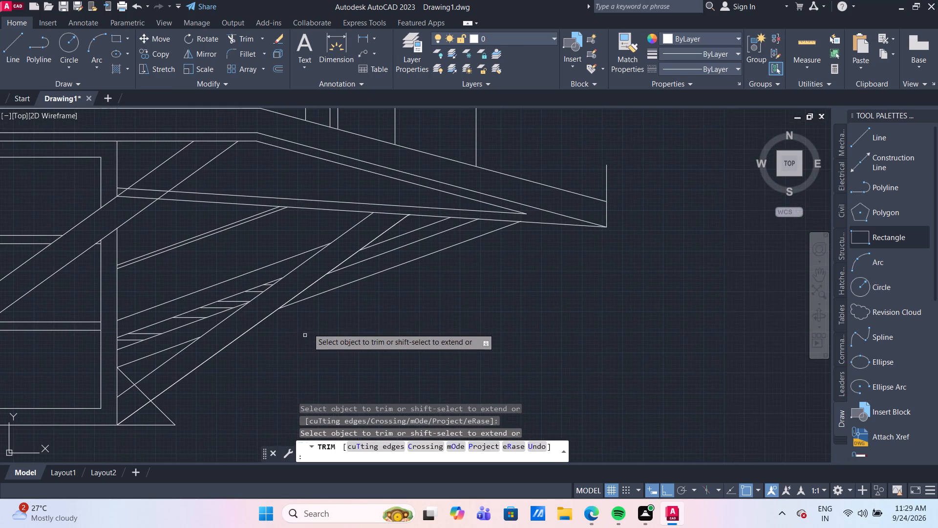
{"action": "scroll", "coordinate": [287, 314], "scroll_direction": "up", "scroll_amount": 1}
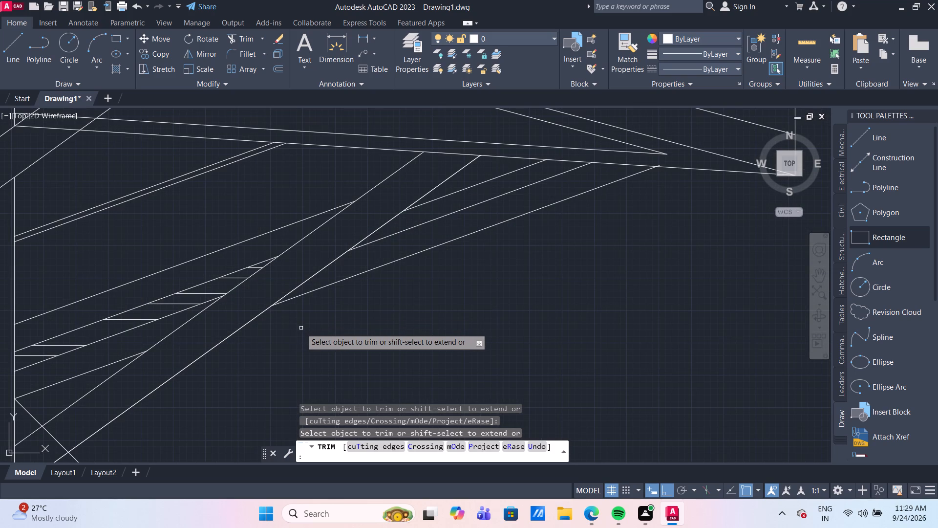
{"action": "middle_click_drag", "start_coordinate": [301, 328], "coordinate": [386, 336]}
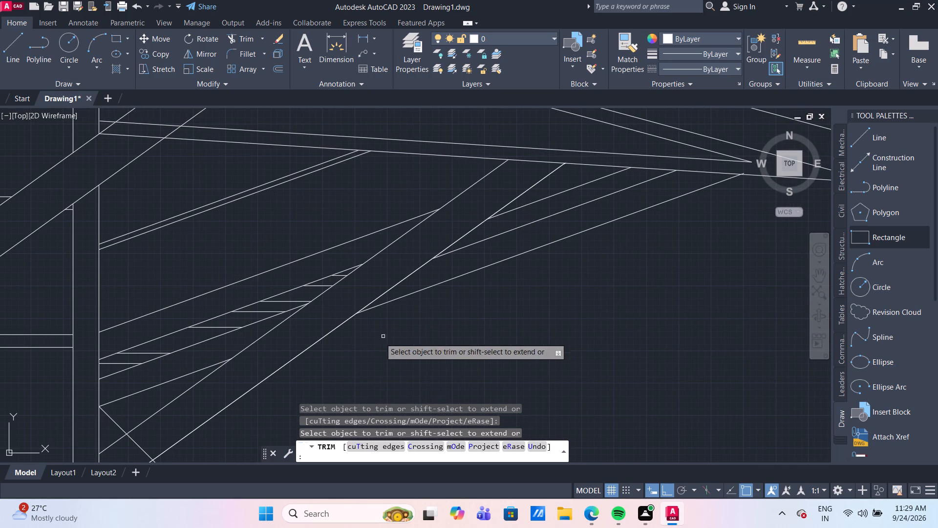
{"action": "key", "text": "Escape"}
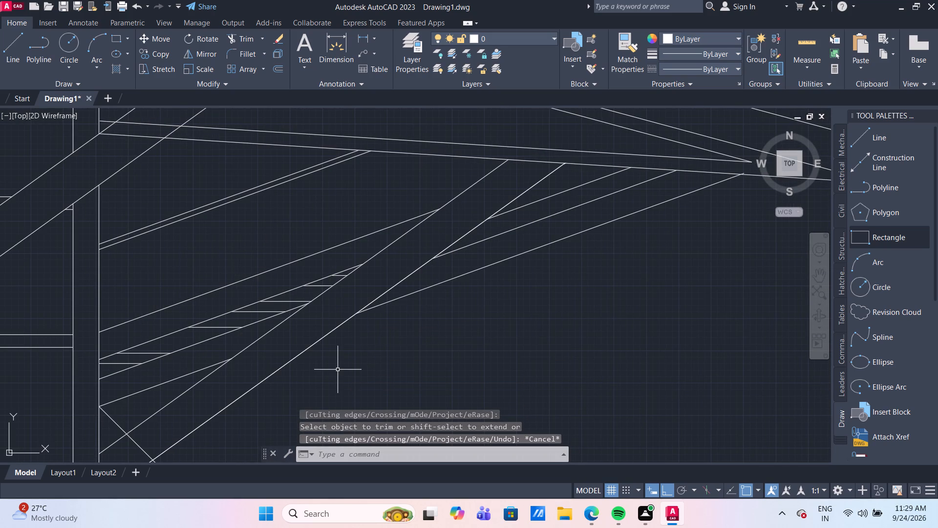
Offset the unpaired horizontal board line, third from the bottom, downward by 20.
{"action": "scroll", "coordinate": [186, 353], "scroll_direction": "up", "scroll_amount": 2}
{"action": "middle_click_drag", "start_coordinate": [198, 354], "coordinate": [213, 357]}
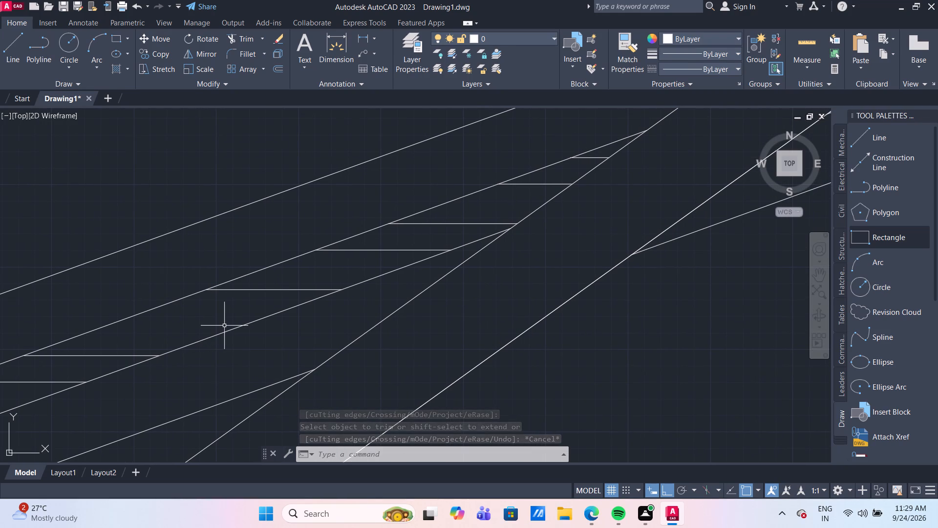
{"action": "key", "text": "o"}
{"action": "key", "text": "Return"}
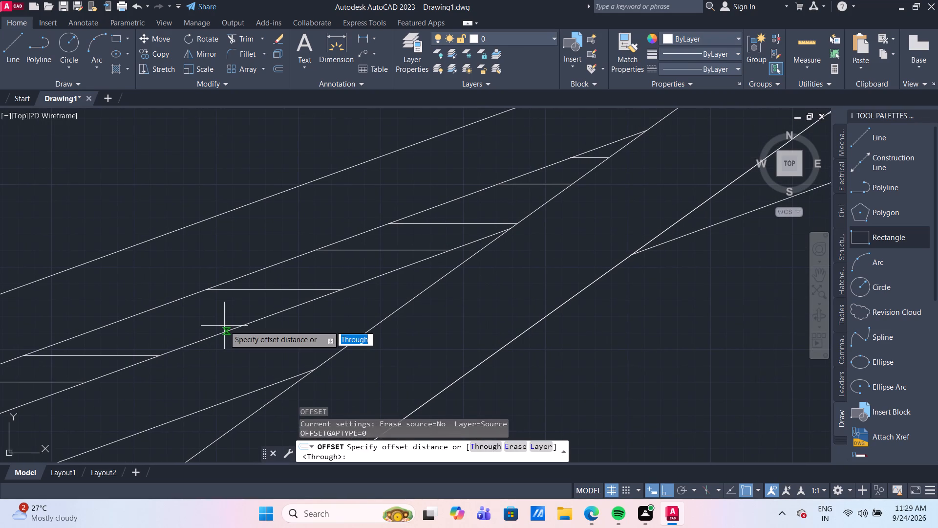
{"action": "key", "text": "Return"}
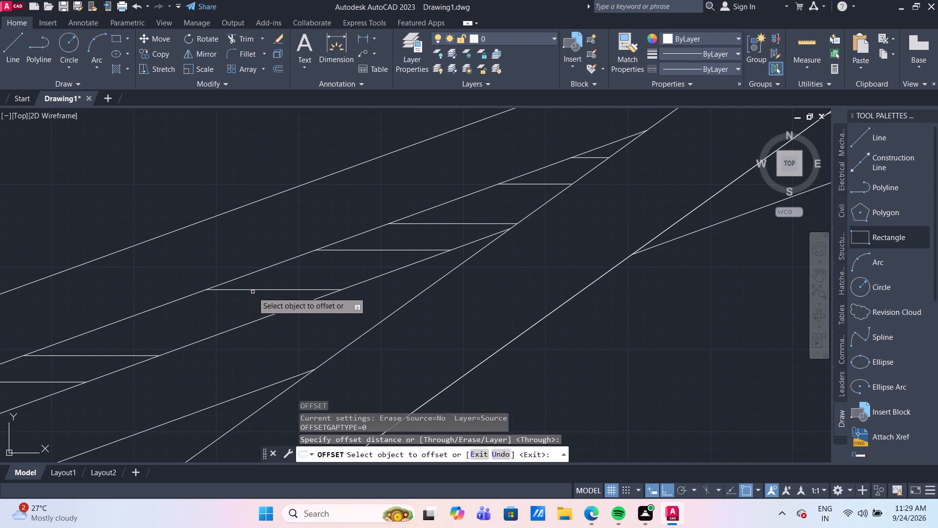
{"action": "left_click", "coordinate": [252, 289]}
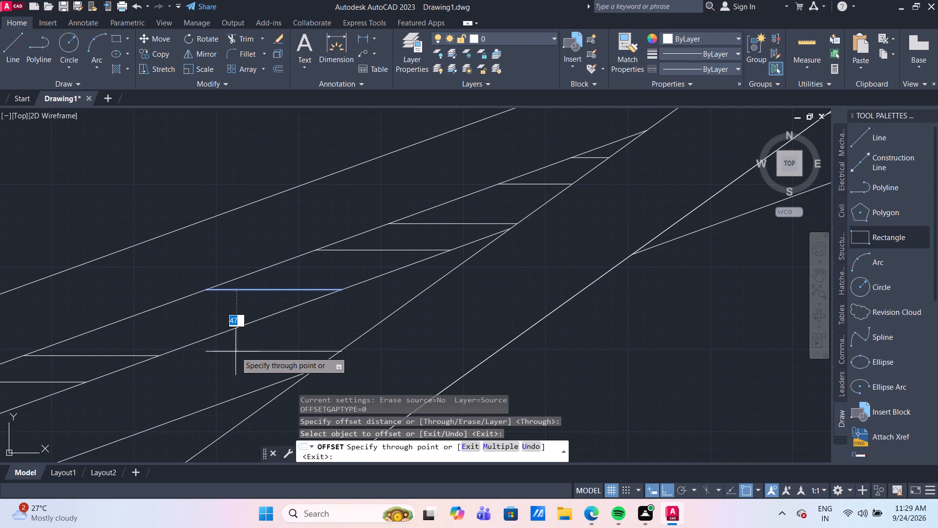
{"action": "scroll", "coordinate": [239, 332], "scroll_direction": "down", "scroll_amount": 1}
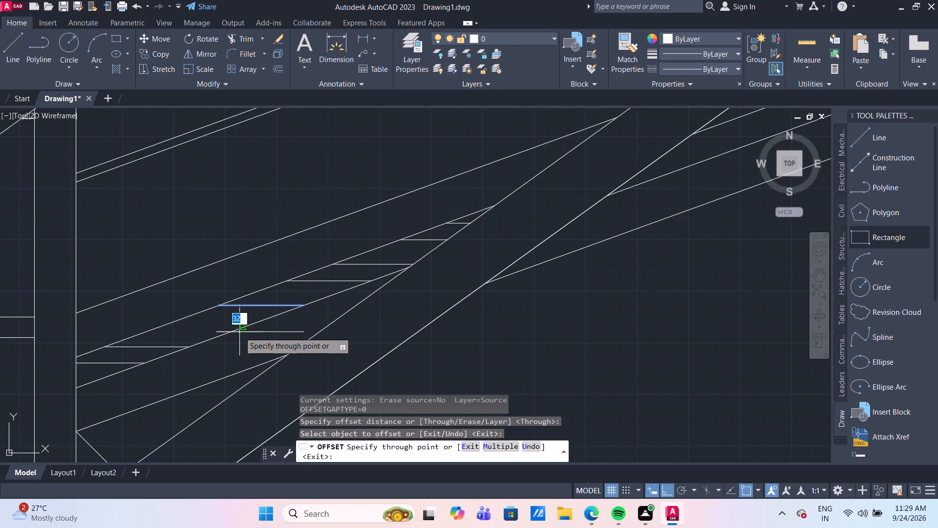
{"action": "type", "text": "20"}
{"action": "key", "text": "Return"}
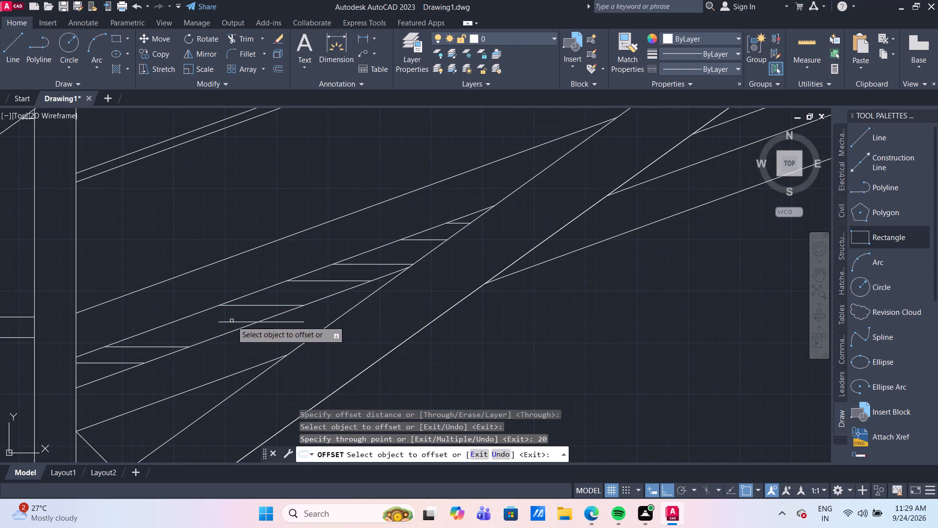
{"action": "left_click", "coordinate": [226, 322]}
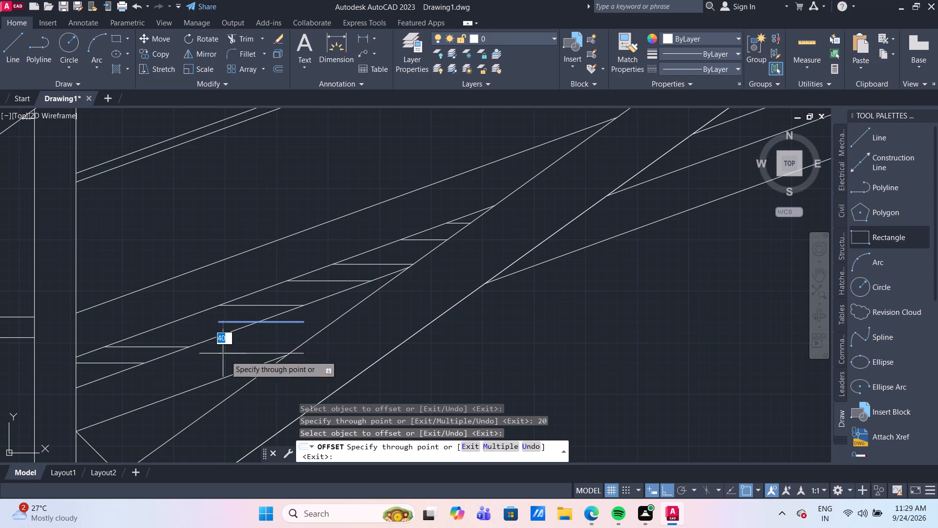
{"action": "key", "text": "Escape"}
Move the newly offset board line about 55 horizontally toward the wall, placing its outer end on the sloping band's lower edge.
{"action": "left_click", "coordinate": [234, 322]}
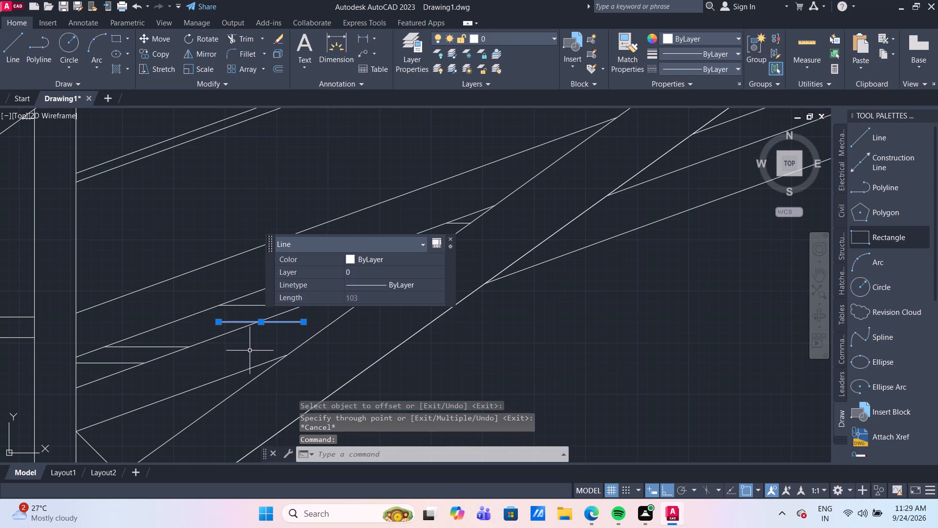
{"action": "key", "text": "m"}
{"action": "key", "text": "Return"}
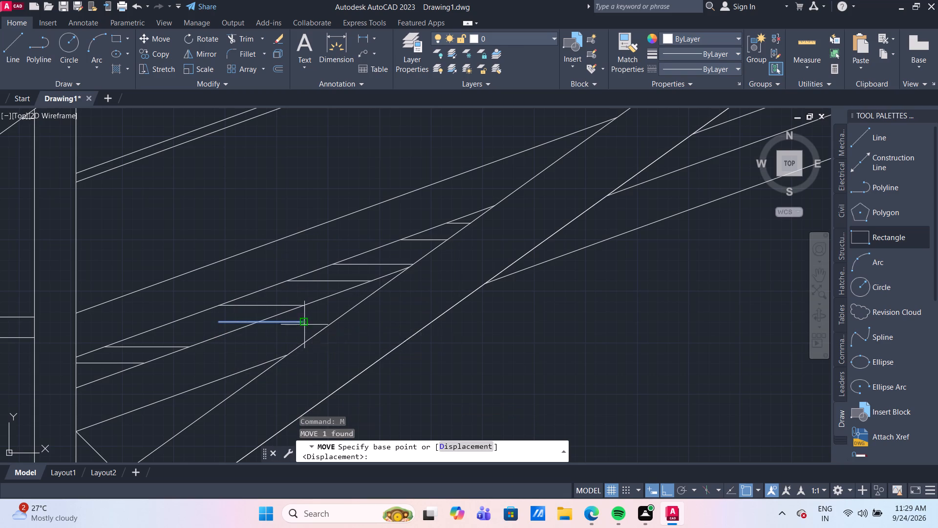
{"action": "left_click", "coordinate": [301, 326]}
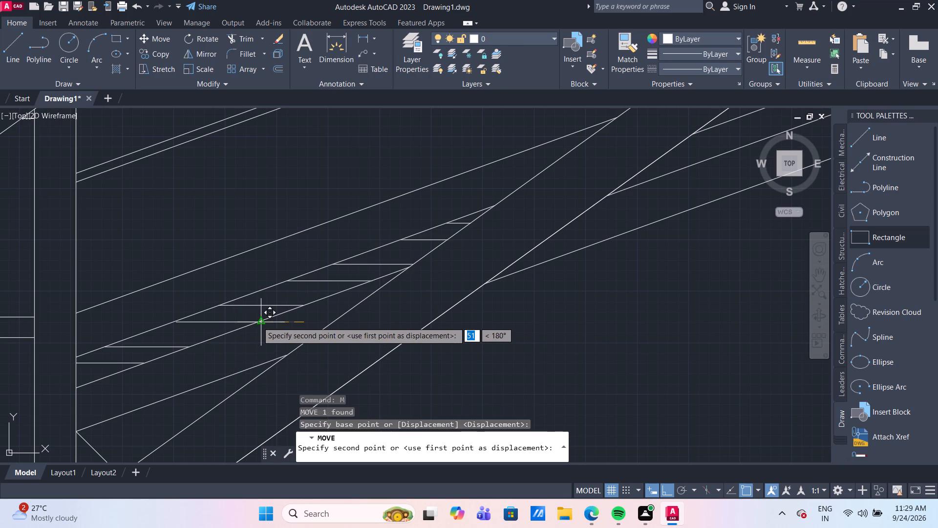
{"action": "scroll", "coordinate": [257, 322], "scroll_direction": "up", "scroll_amount": 3}
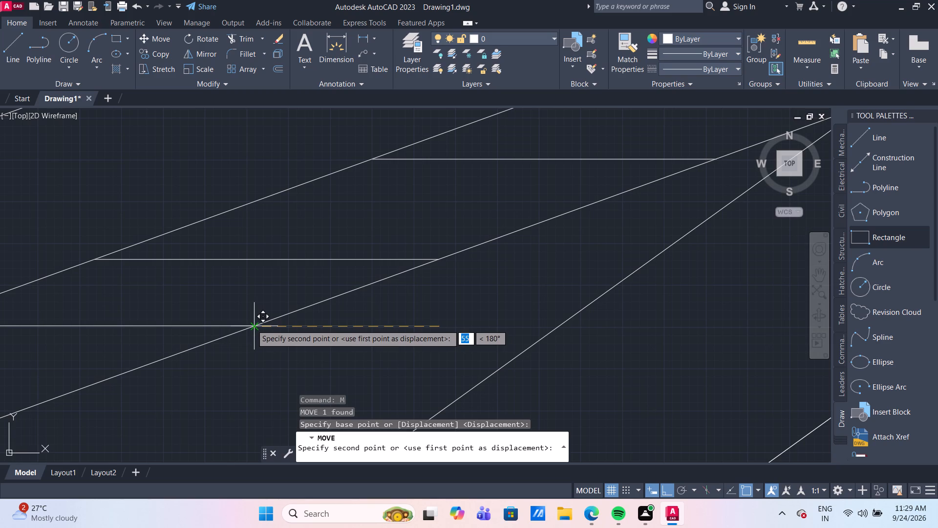
{"action": "left_click", "coordinate": [252, 325]}
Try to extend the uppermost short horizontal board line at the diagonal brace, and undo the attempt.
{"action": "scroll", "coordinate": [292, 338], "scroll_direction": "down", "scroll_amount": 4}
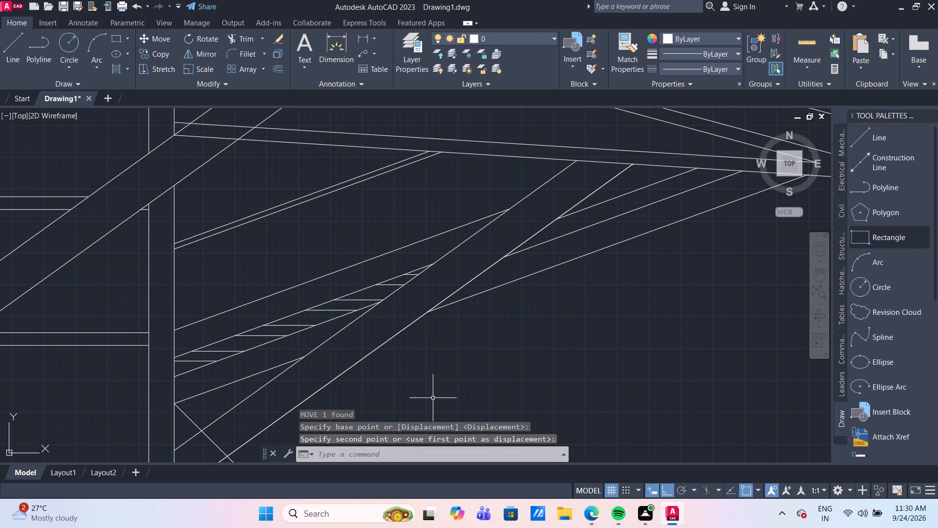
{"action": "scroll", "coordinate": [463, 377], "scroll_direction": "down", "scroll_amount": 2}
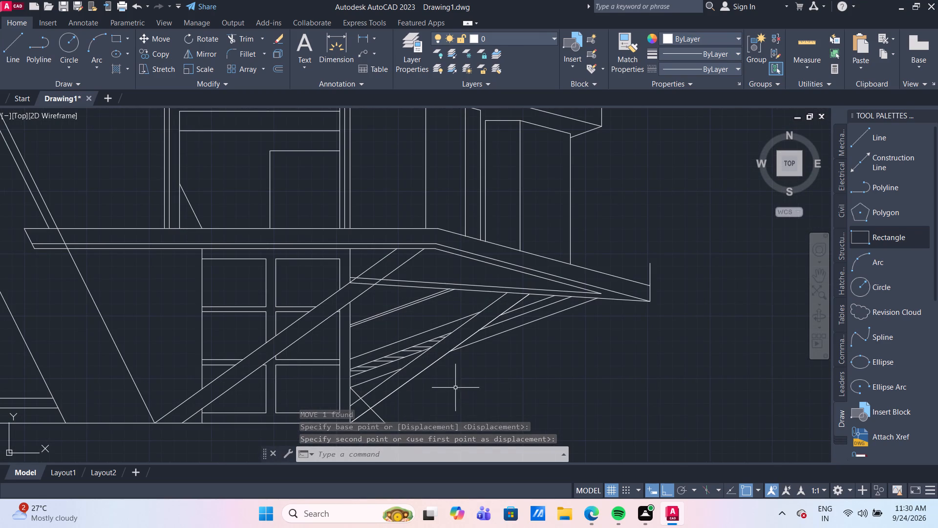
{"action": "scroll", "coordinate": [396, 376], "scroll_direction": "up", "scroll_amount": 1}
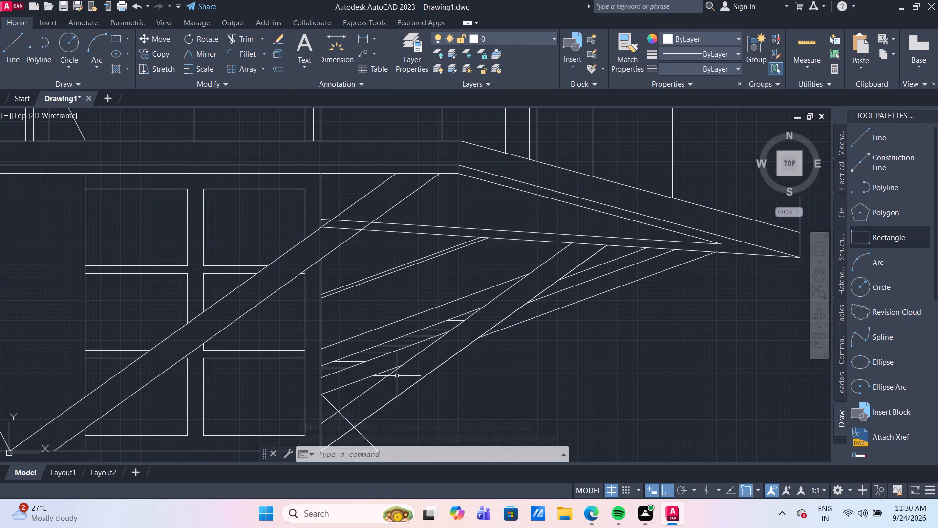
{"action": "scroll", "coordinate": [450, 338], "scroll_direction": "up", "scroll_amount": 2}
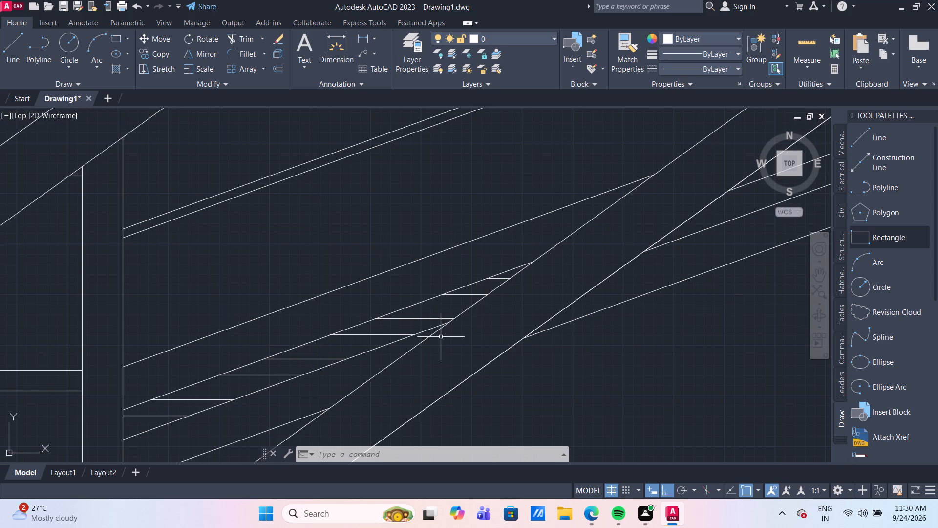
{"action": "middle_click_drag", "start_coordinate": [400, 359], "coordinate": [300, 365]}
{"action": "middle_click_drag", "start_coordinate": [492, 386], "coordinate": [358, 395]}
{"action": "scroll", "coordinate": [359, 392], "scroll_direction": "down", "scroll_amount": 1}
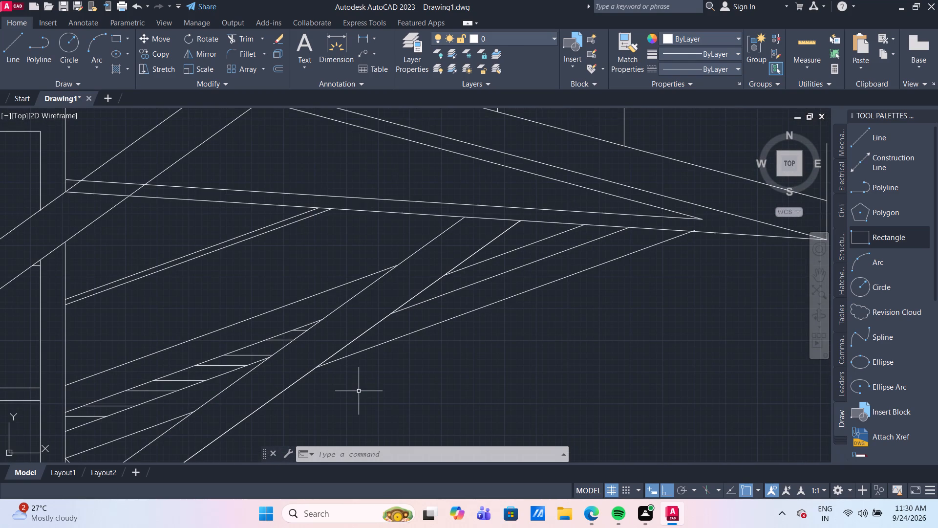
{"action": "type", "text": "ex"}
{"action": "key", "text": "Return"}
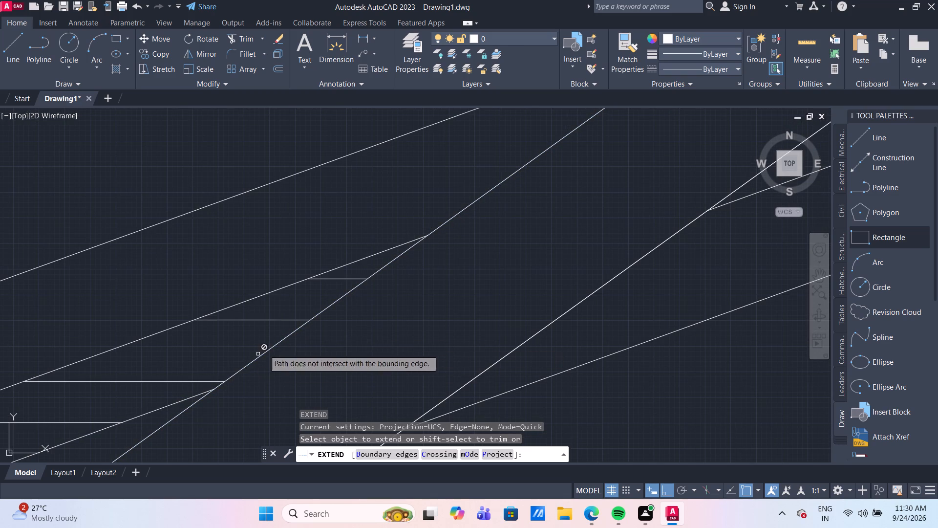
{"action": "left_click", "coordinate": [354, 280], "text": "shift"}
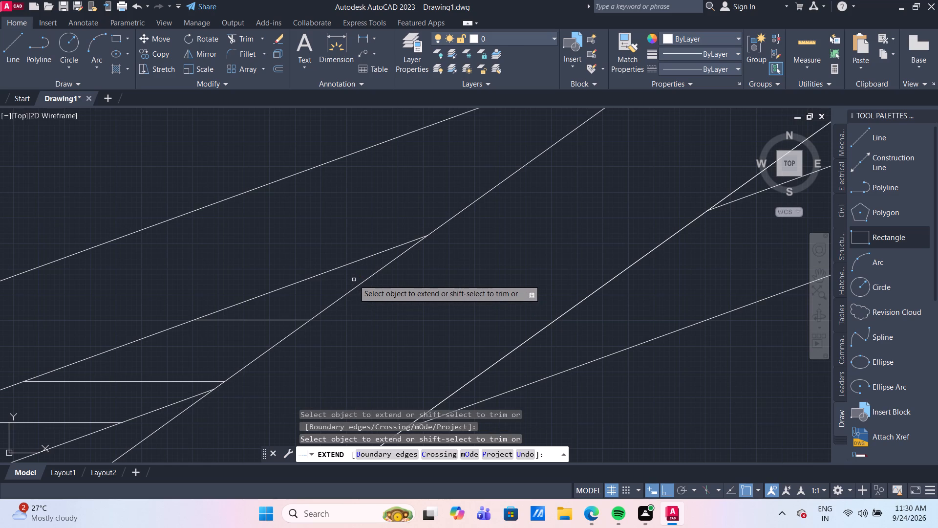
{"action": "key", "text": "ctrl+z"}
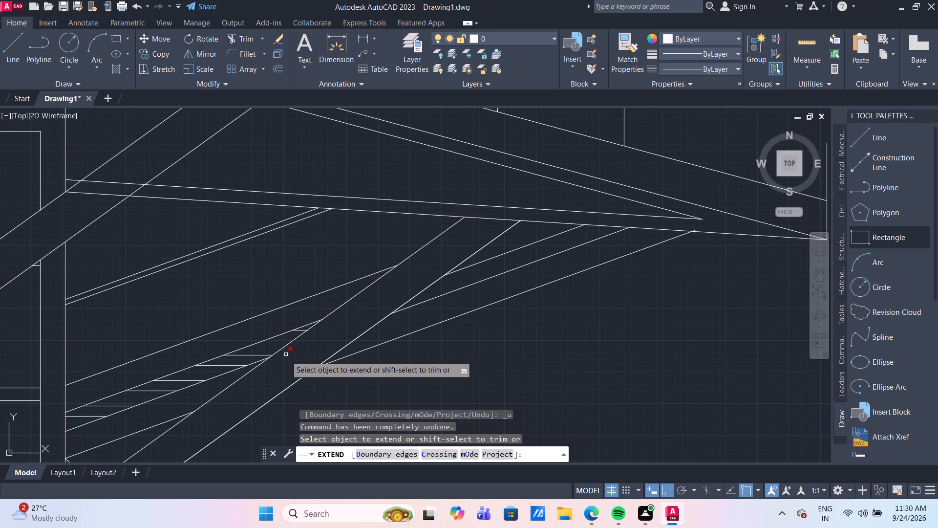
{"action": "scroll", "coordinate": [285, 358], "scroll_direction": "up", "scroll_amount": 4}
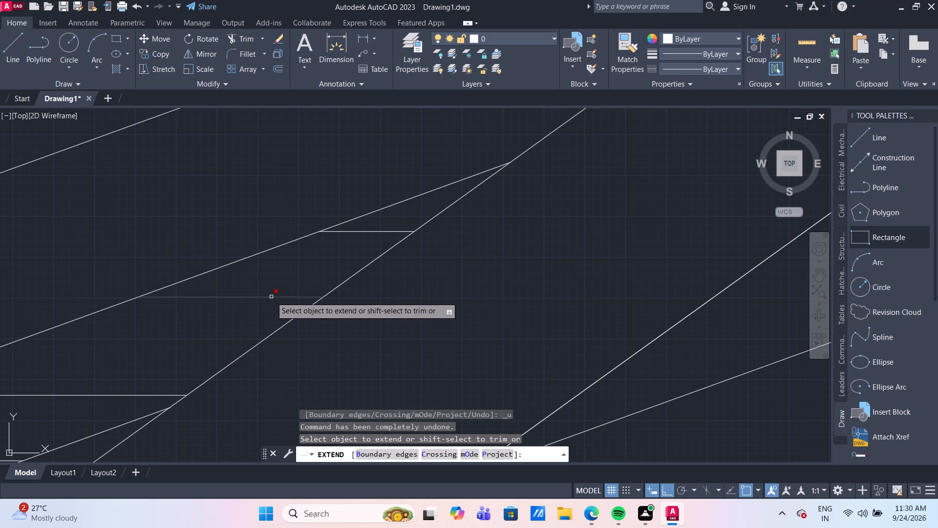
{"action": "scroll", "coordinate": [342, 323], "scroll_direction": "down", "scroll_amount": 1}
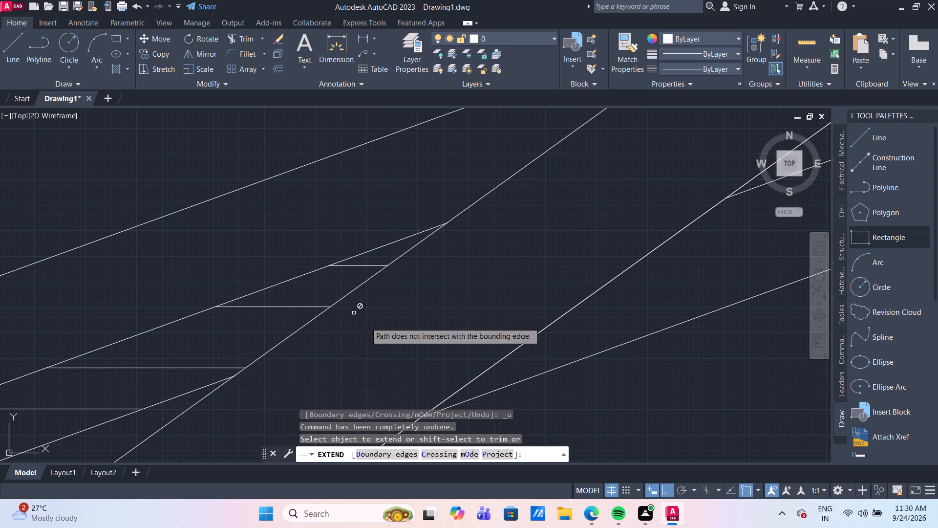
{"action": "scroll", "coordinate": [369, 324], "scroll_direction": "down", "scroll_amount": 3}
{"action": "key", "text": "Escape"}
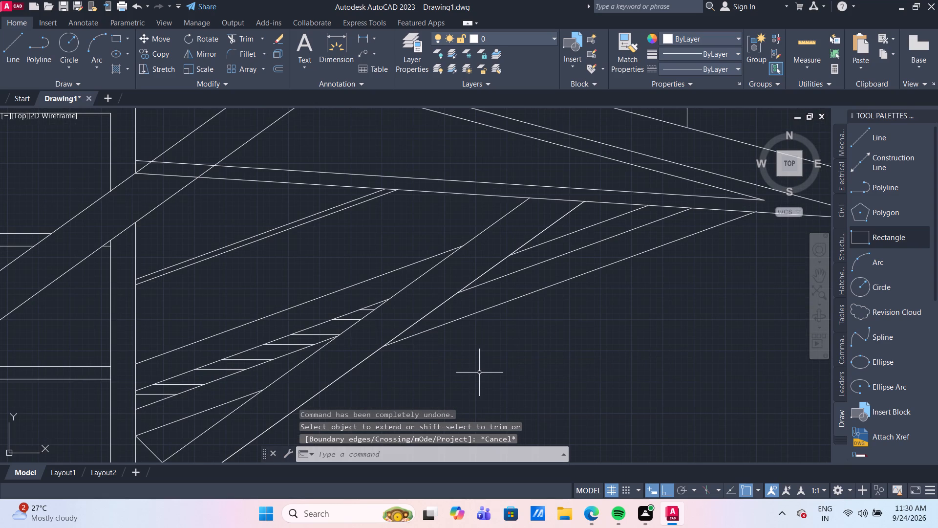
Draw a horizontal line about 355 long outward from the brace end of the second-highest board line.
{"action": "key", "text": "l"}
{"action": "key", "text": "Return"}
{"action": "scroll", "coordinate": [355, 337], "scroll_direction": "up", "scroll_amount": 3}
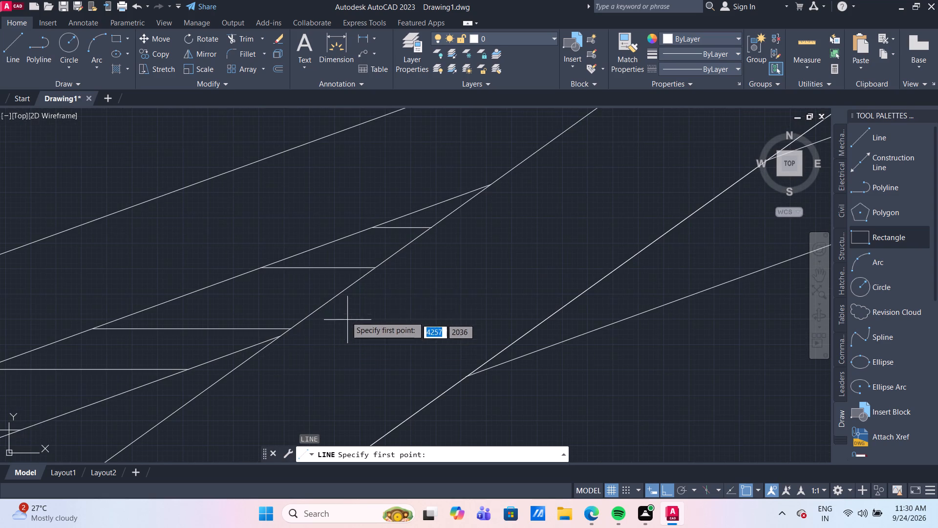
{"action": "left_click_drag", "start_coordinate": [373, 270], "coordinate": [383, 270]}
{"action": "scroll", "coordinate": [535, 276], "scroll_direction": "down", "scroll_amount": 3}
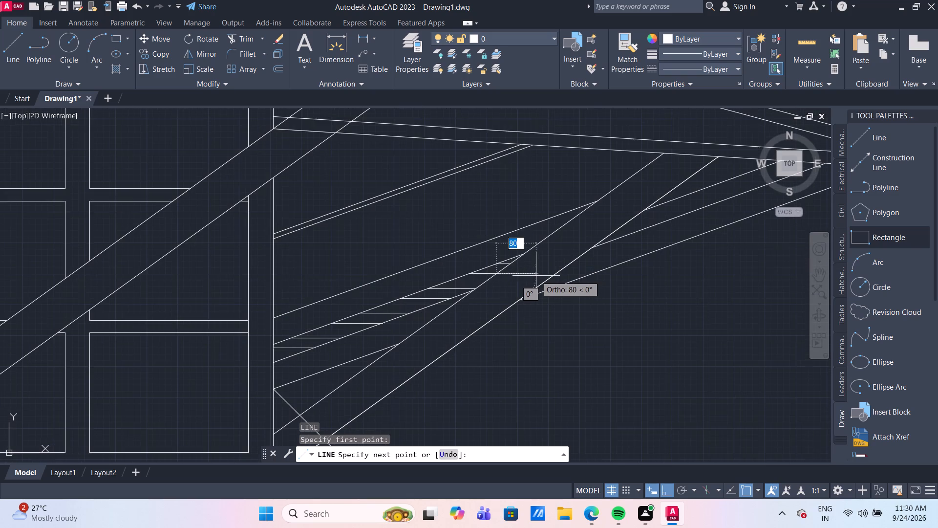
{"action": "middle_click_drag", "start_coordinate": [536, 276], "coordinate": [278, 327]}
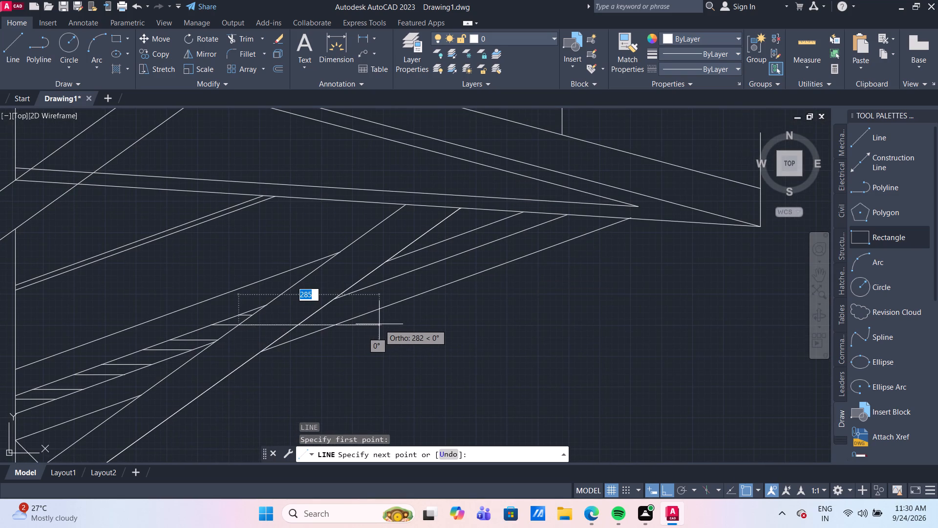
{"action": "left_click", "coordinate": [414, 323]}
{"action": "key", "text": "Escape"}
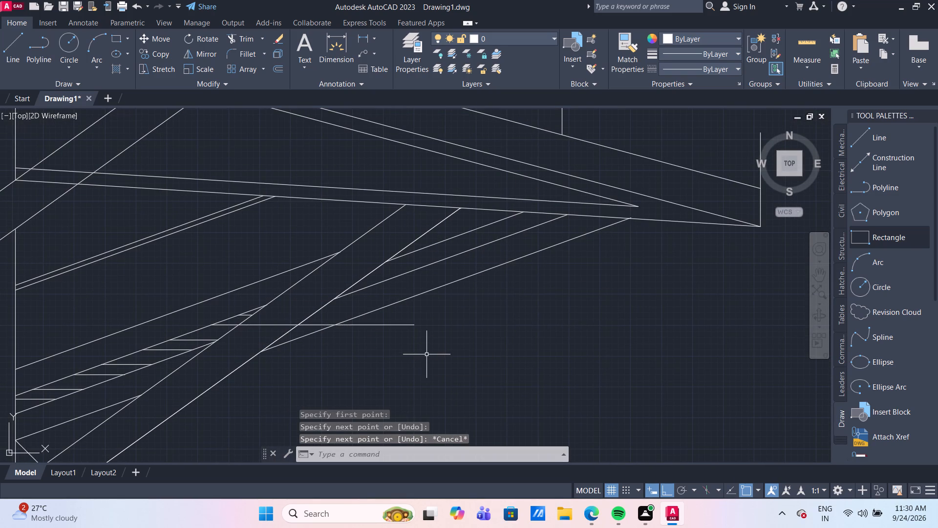
Offset the new horizontal line upward by 20, the resulting line by 30, and that one by 20, making two board pairs.
{"action": "key", "text": "o"}
{"action": "key", "text": "Return"}
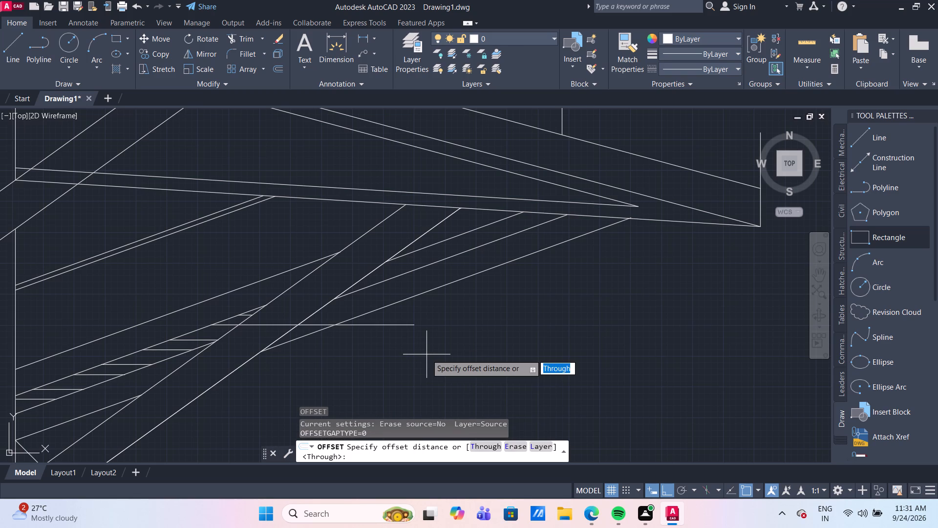
{"action": "key", "text": "Return"}
{"action": "type", "text": "20"}
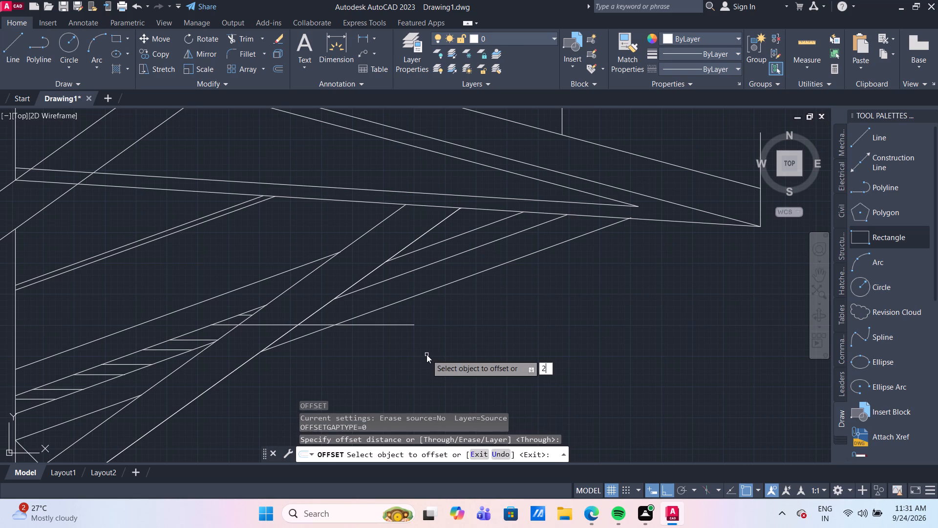
{"action": "key", "text": "Return"}
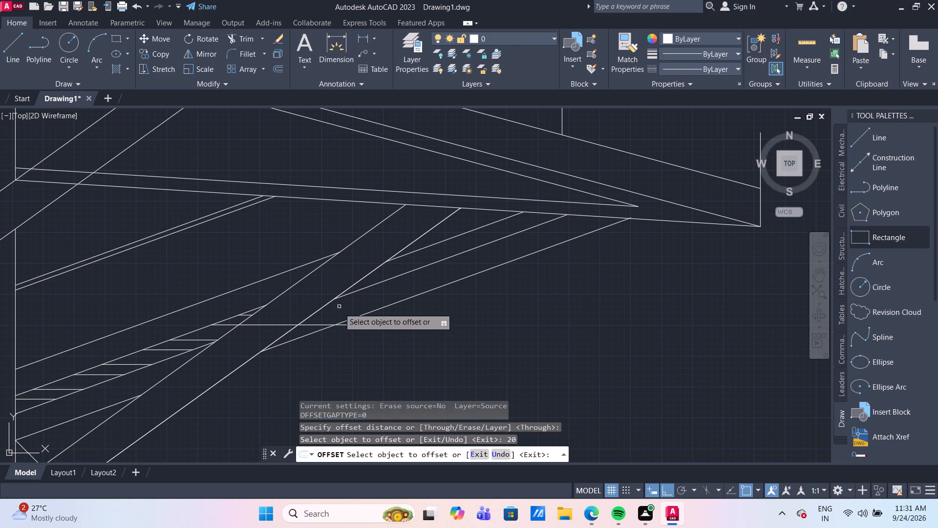
{"action": "left_click", "coordinate": [268, 325]}
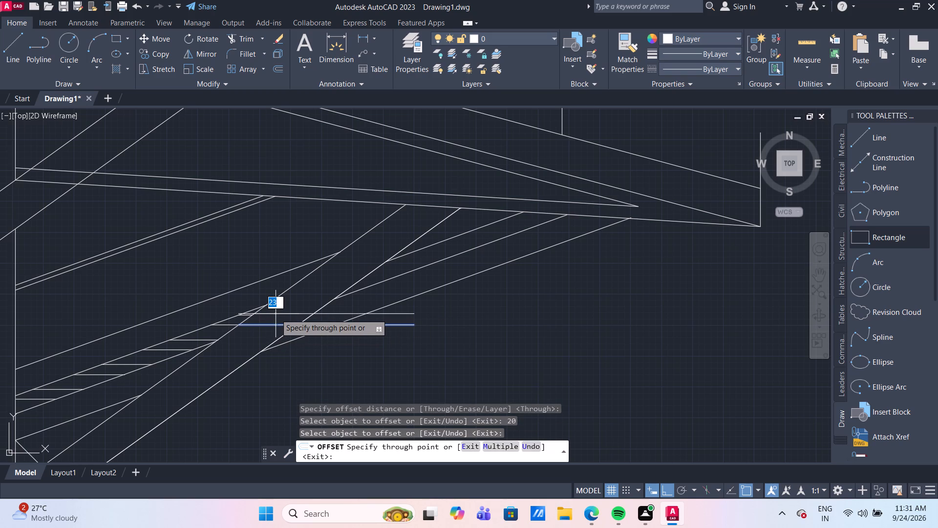
{"action": "type", "text": "20"}
{"action": "key", "text": "Return"}
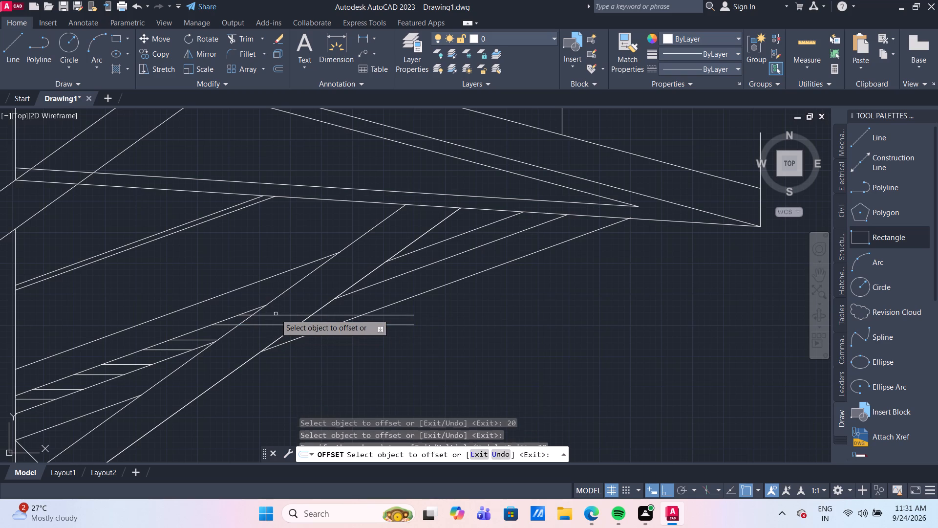
{"action": "left_click", "coordinate": [408, 317]}
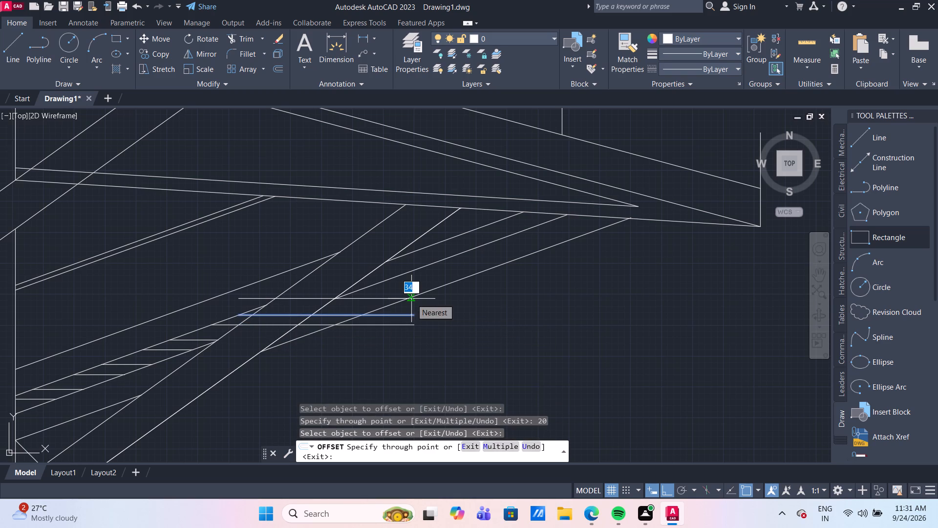
{"action": "type", "text": "30"}
{"action": "key", "text": "Return"}
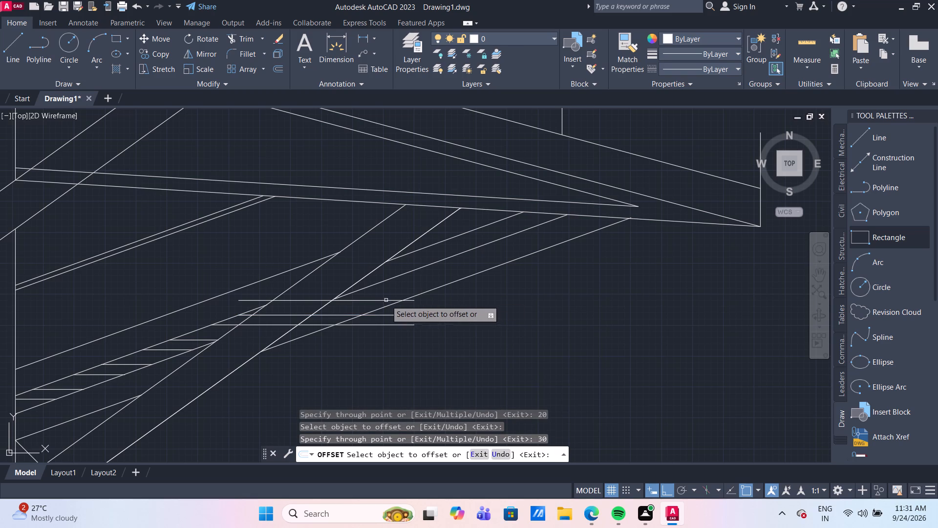
{"action": "left_click", "coordinate": [386, 300]}
{"action": "type", "text": "20"}
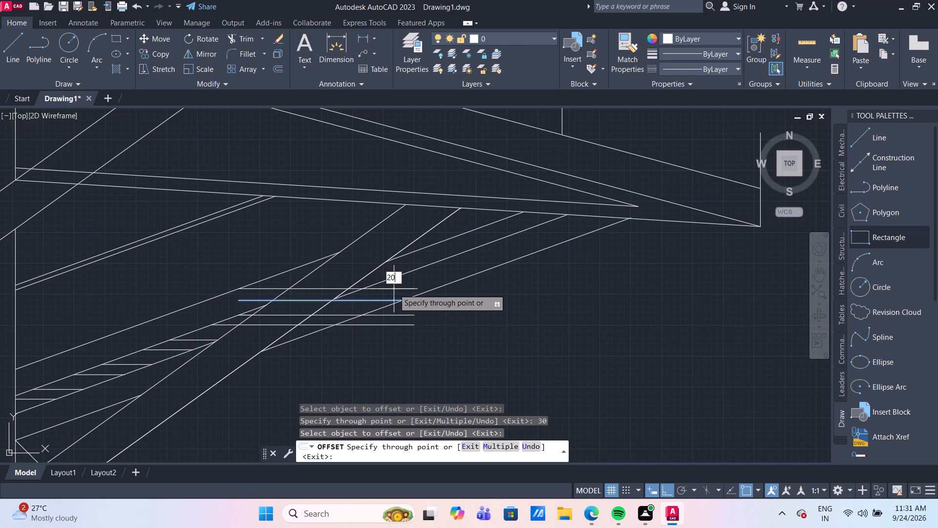
{"action": "key", "text": "Return"}
{"action": "key", "text": "Escape"}
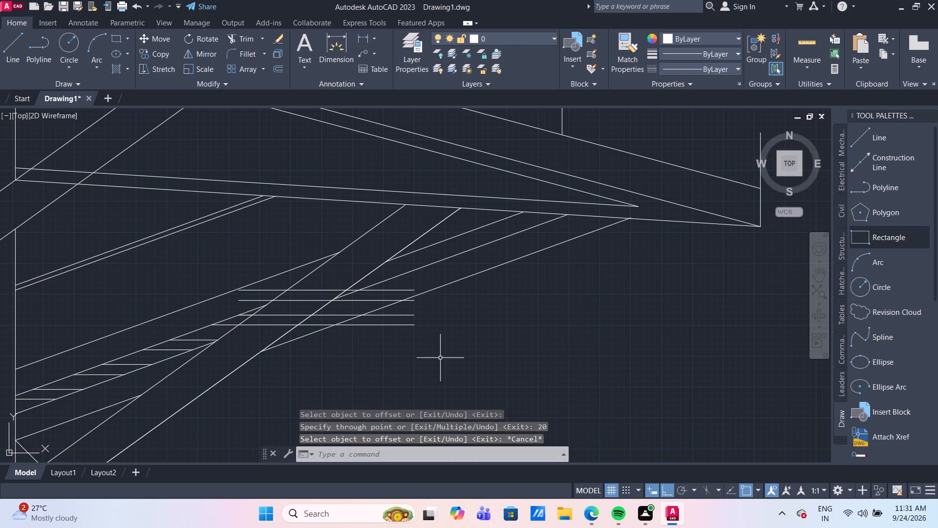
Move the four long horizontal lines together about 167 horizontally away from the wall, over the outer sloping supports.
{"action": "left_click_drag", "start_coordinate": [426, 352], "coordinate": [416, 342]}
{"action": "left_click", "coordinate": [401, 312]}
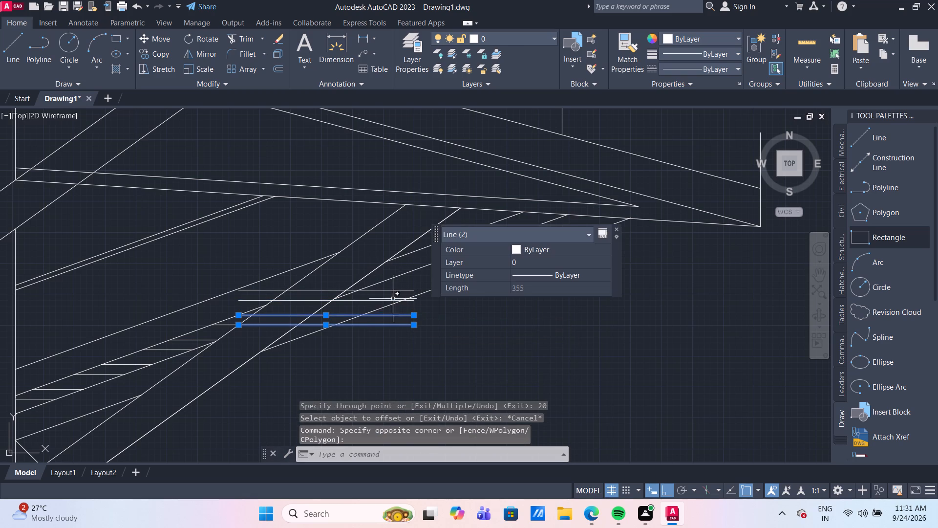
{"action": "left_click", "coordinate": [371, 304]}
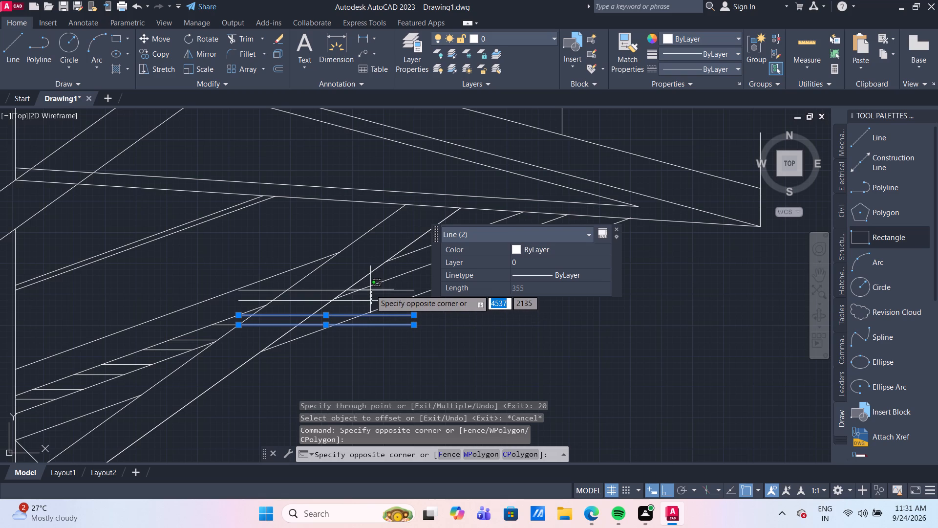
{"action": "left_click", "coordinate": [370, 289]}
{"action": "key", "text": "m"}
{"action": "key", "text": "Return"}
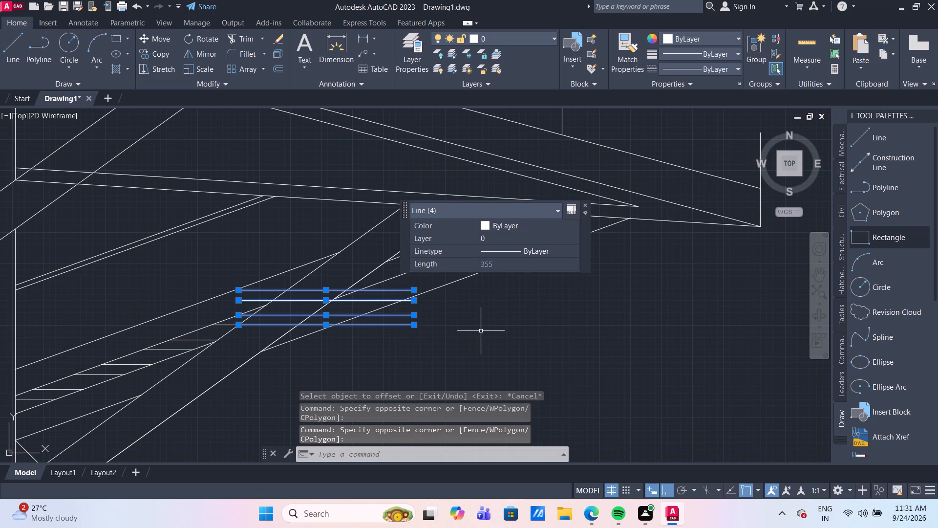
{"action": "left_click", "coordinate": [412, 323]}
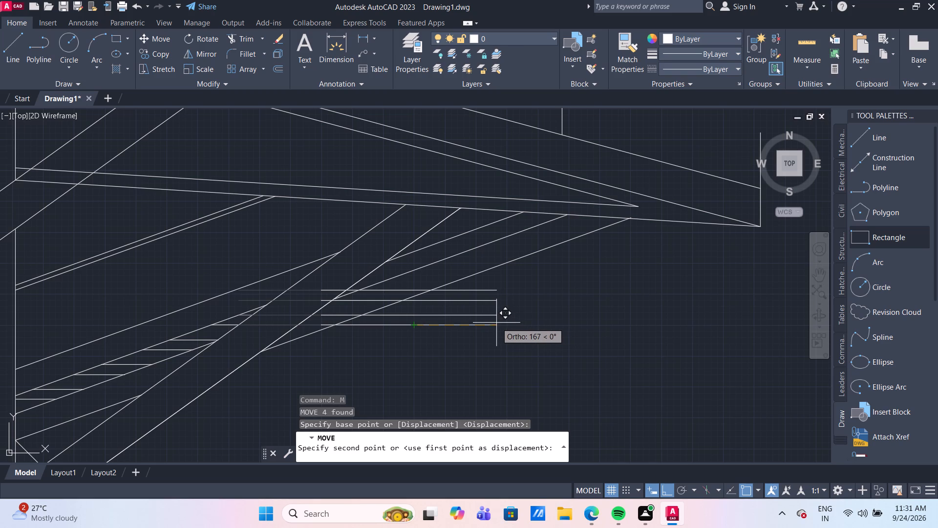
{"action": "left_click", "coordinate": [496, 323]}
{"action": "scroll", "coordinate": [572, 322], "scroll_direction": "down", "scroll_amount": 2}
{"action": "middle_click_drag", "start_coordinate": [572, 322], "coordinate": [483, 337]}
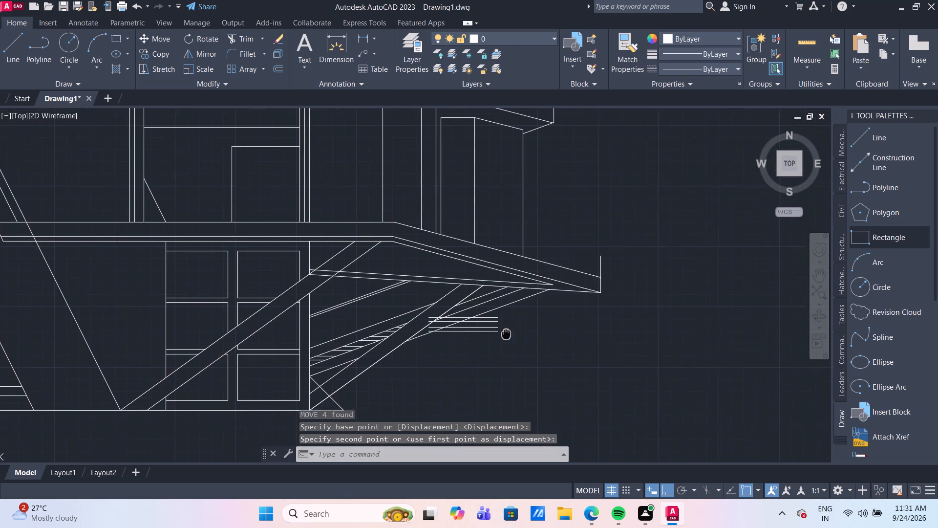
{"action": "middle_click_drag", "start_coordinate": [483, 337], "coordinate": [471, 327]}
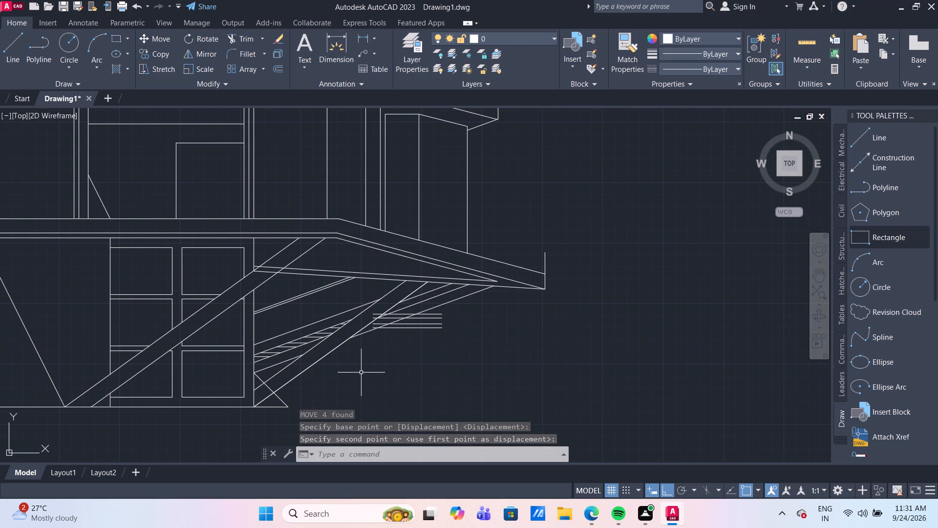
Offset the topmost long horizontal line upward by 30, and the resulting line by 20, making a third board pair.
{"action": "scroll", "coordinate": [412, 360], "scroll_direction": "up", "scroll_amount": 1}
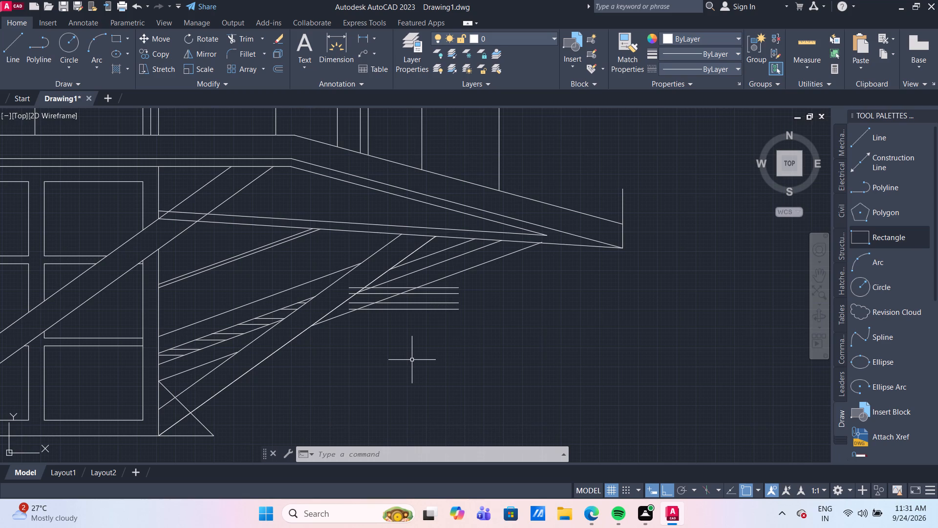
{"action": "key", "text": "o"}
{"action": "key", "text": "Return"}
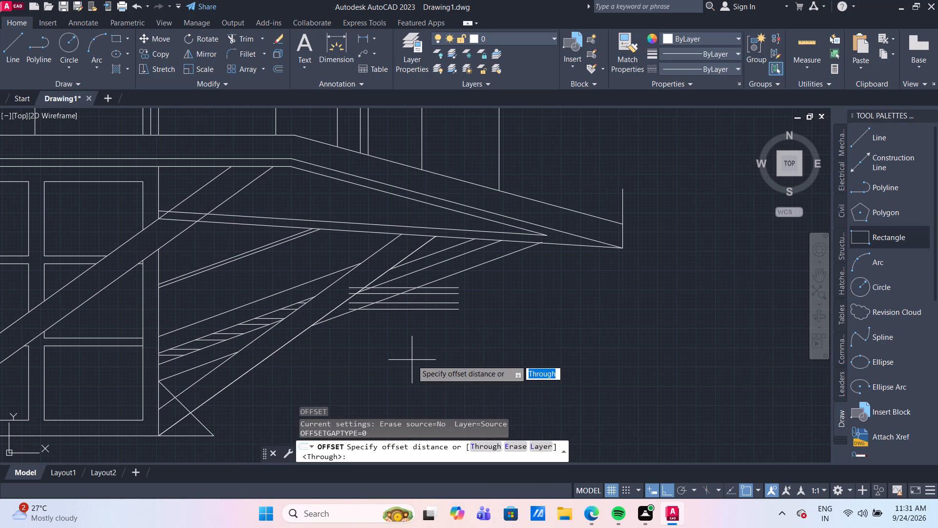
{"action": "key", "text": "Return"}
{"action": "scroll", "coordinate": [439, 245], "scroll_direction": "up", "scroll_amount": 2}
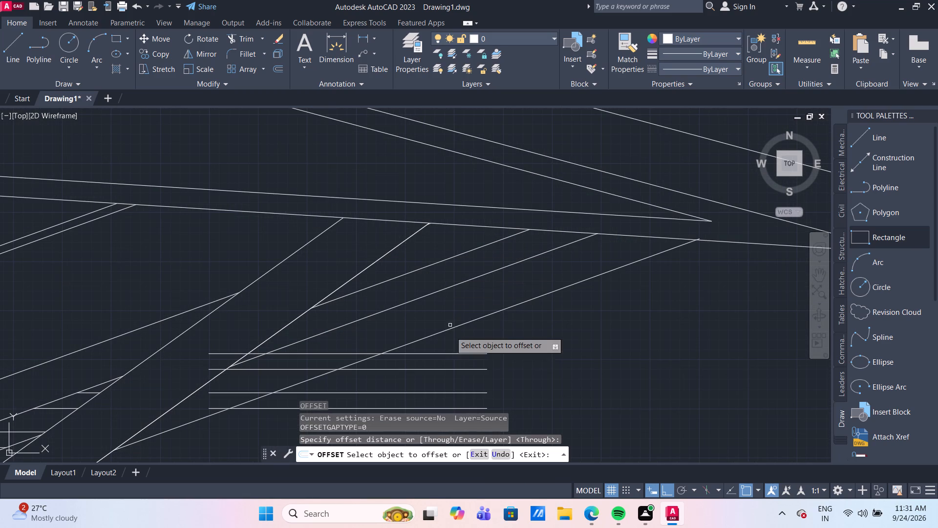
{"action": "left_click", "coordinate": [459, 354]}
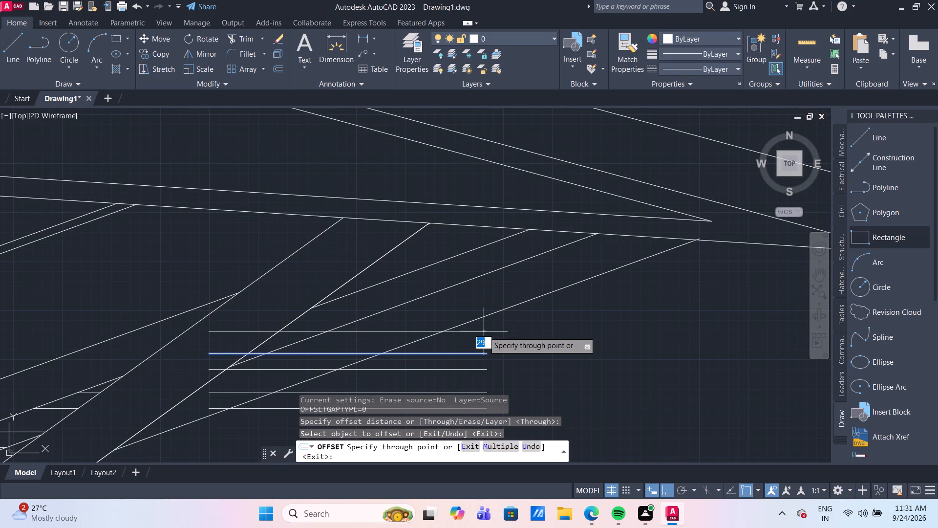
{"action": "type", "text": "30"}
{"action": "key", "text": "Return"}
{"action": "left_click", "coordinate": [484, 331]}
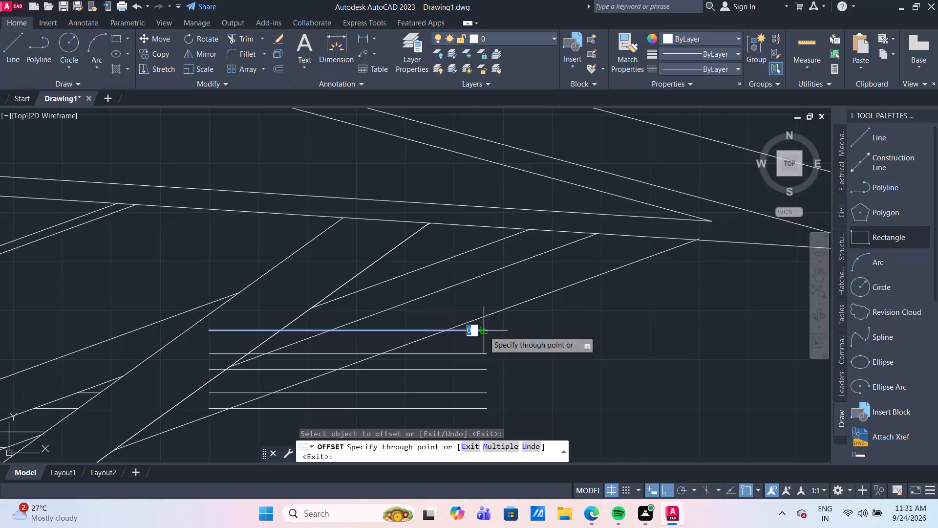
{"action": "type", "text": "20"}
{"action": "key", "text": "Return"}
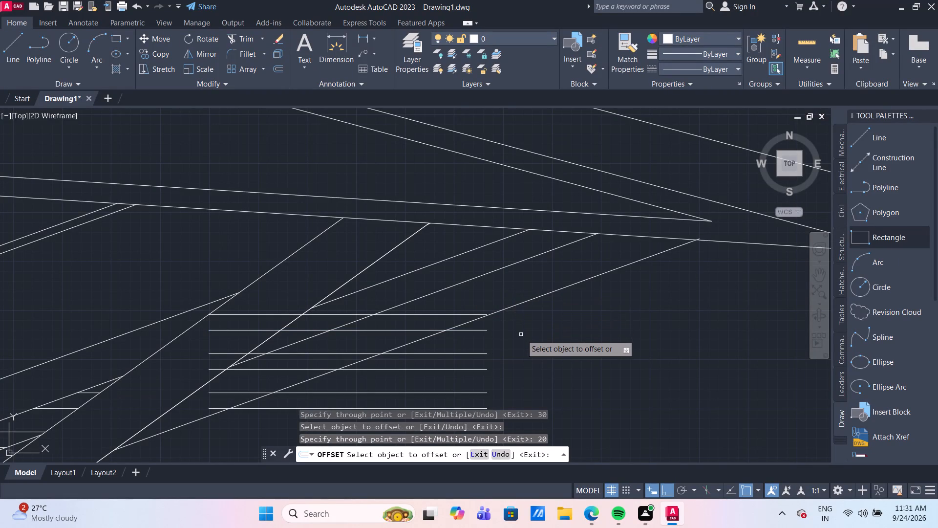
{"action": "key", "text": "Escape"}
Move the new upper pair of horizontal lines about 145 horizontally outward, further along the sloping supports.
{"action": "left_click", "coordinate": [409, 336]}
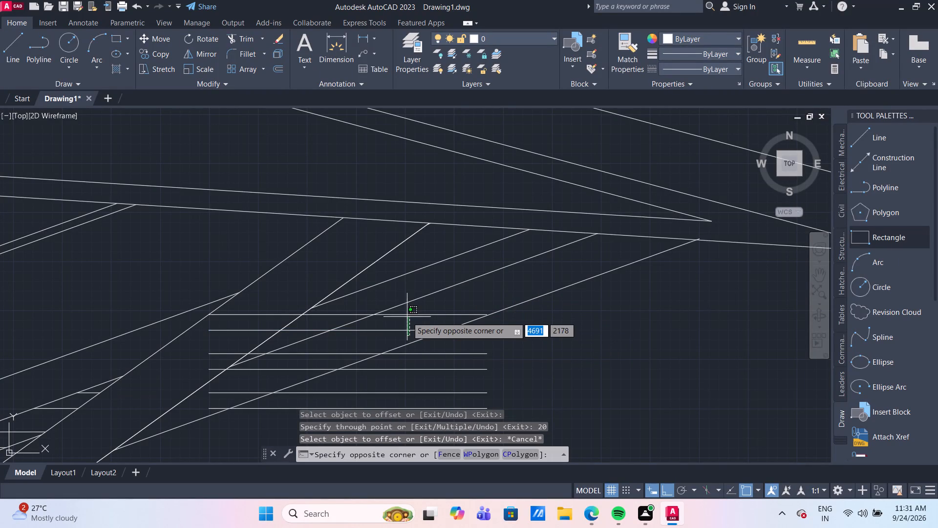
{"action": "left_click", "coordinate": [403, 313]}
{"action": "key", "text": "m"}
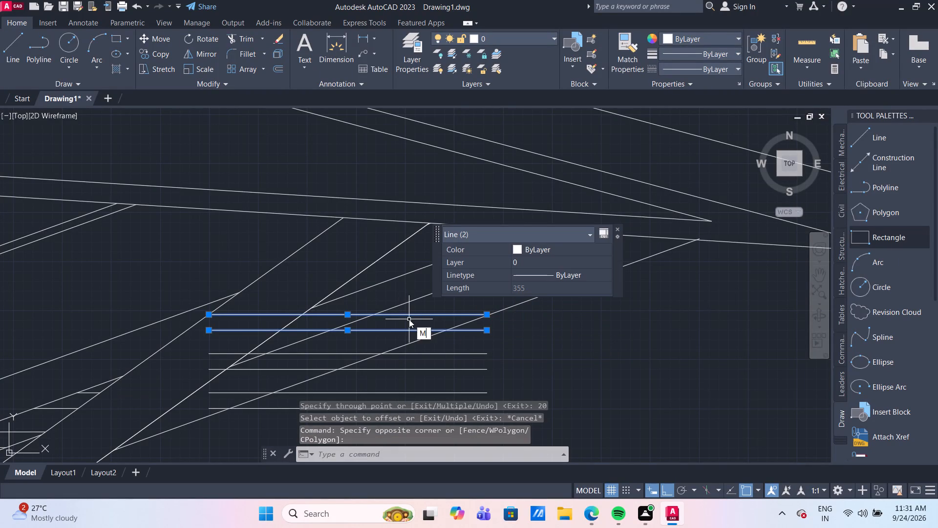
{"action": "key", "text": "Return"}
{"action": "left_click", "coordinate": [486, 316]}
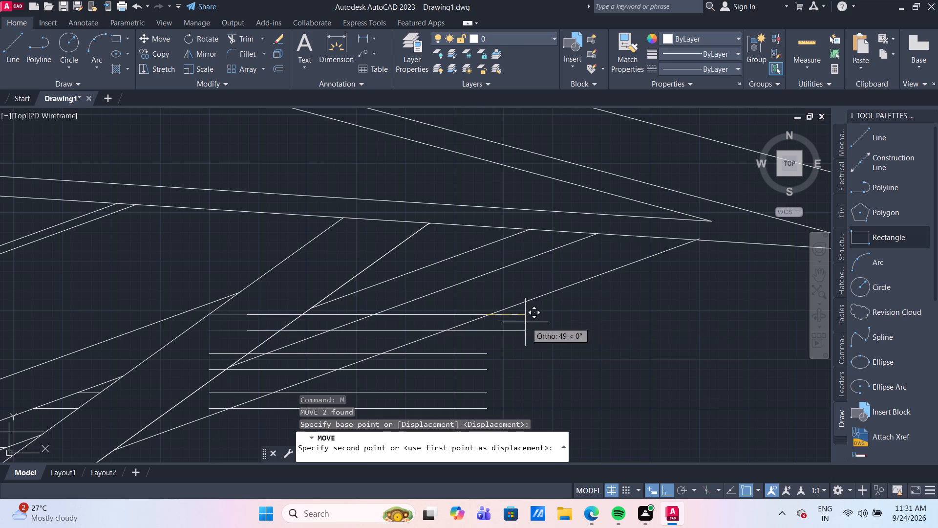
{"action": "left_click", "coordinate": [601, 326]}
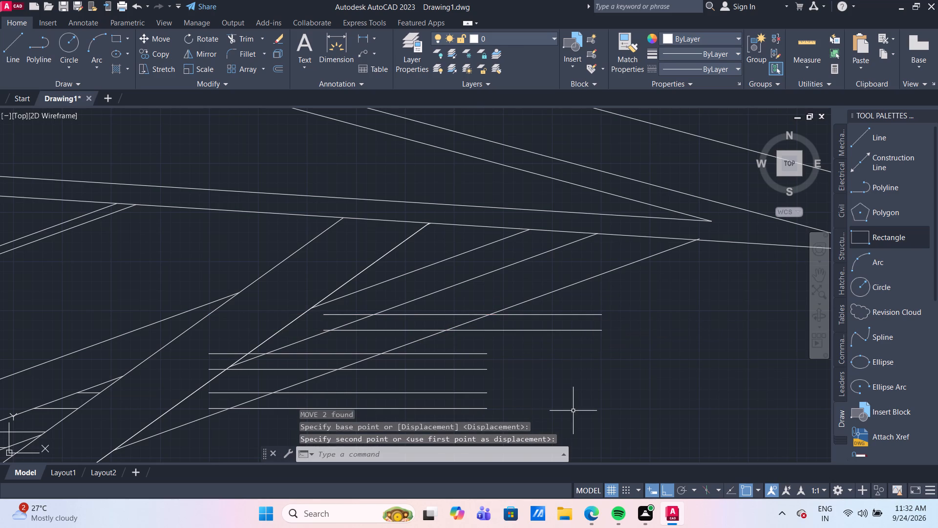
Offset the moved pair's top line successively upward by 30, 20, 30 and 20, making two more board pairs under the deck beam.
{"action": "key", "text": "o"}
{"action": "key", "text": "Return"}
{"action": "key", "text": "Return"}
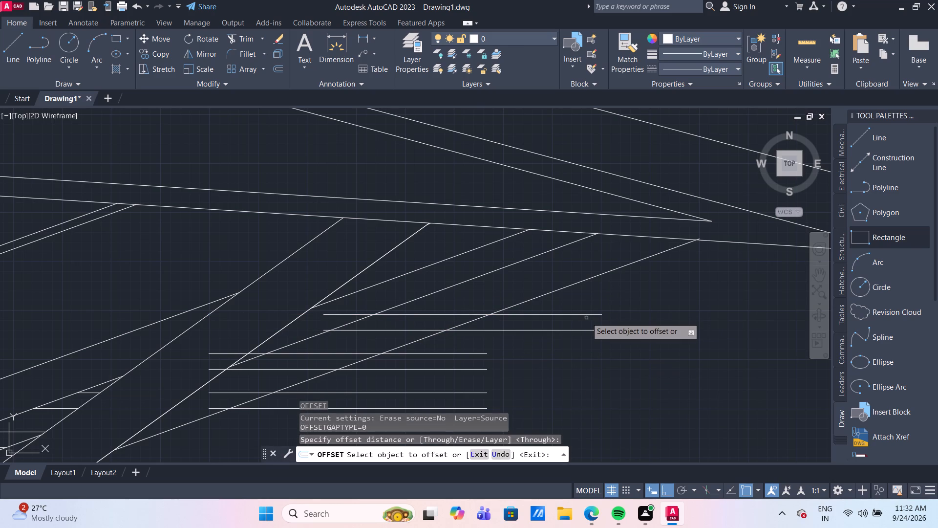
{"action": "left_click", "coordinate": [587, 315]}
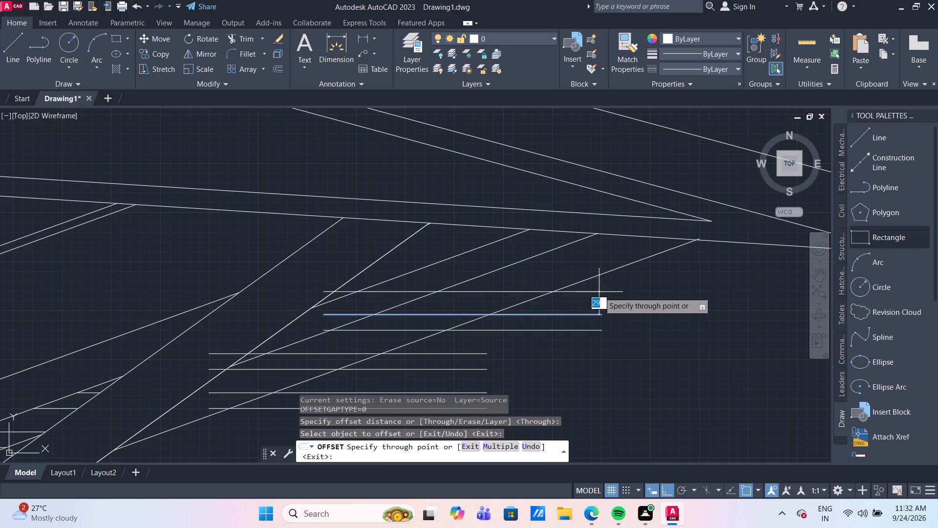
{"action": "type", "text": "30"}
{"action": "key", "text": "Return"}
{"action": "left_click", "coordinate": [599, 292]}
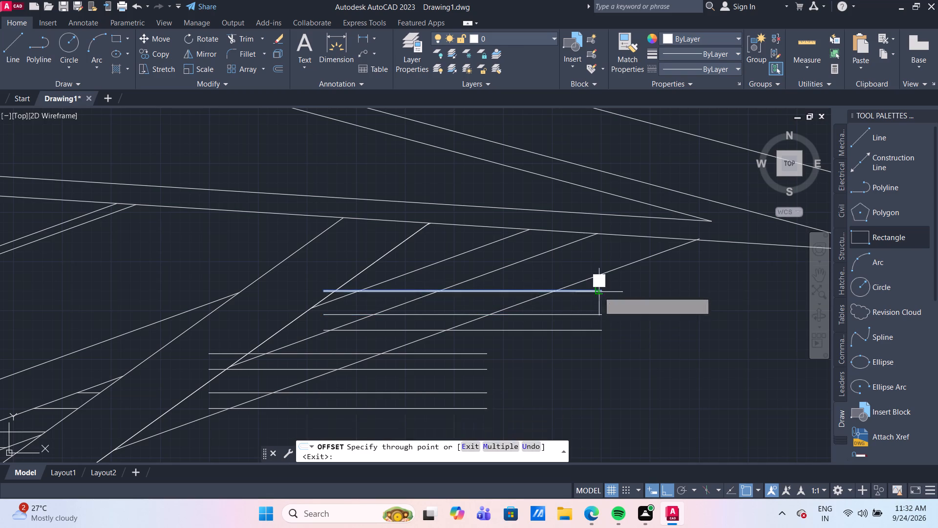
{"action": "type", "text": "20"}
{"action": "key", "text": "Return"}
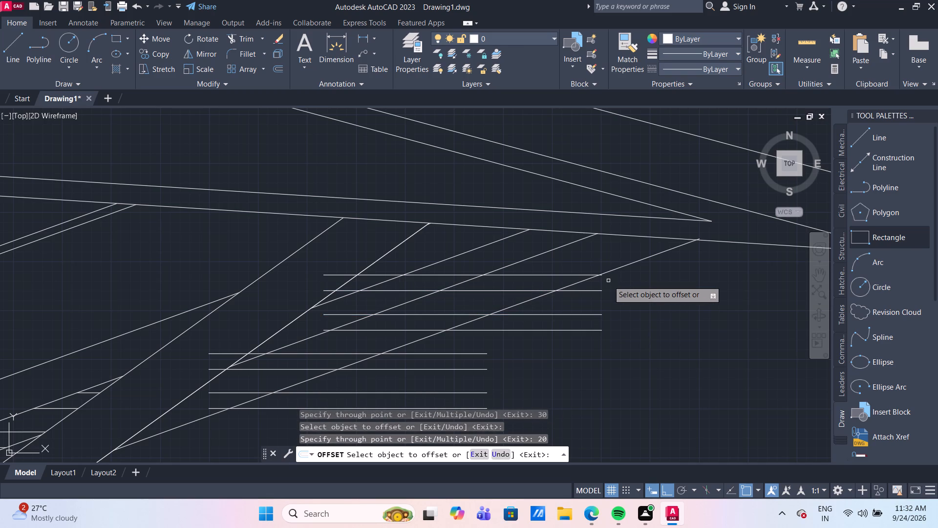
{"action": "left_click", "coordinate": [564, 276]}
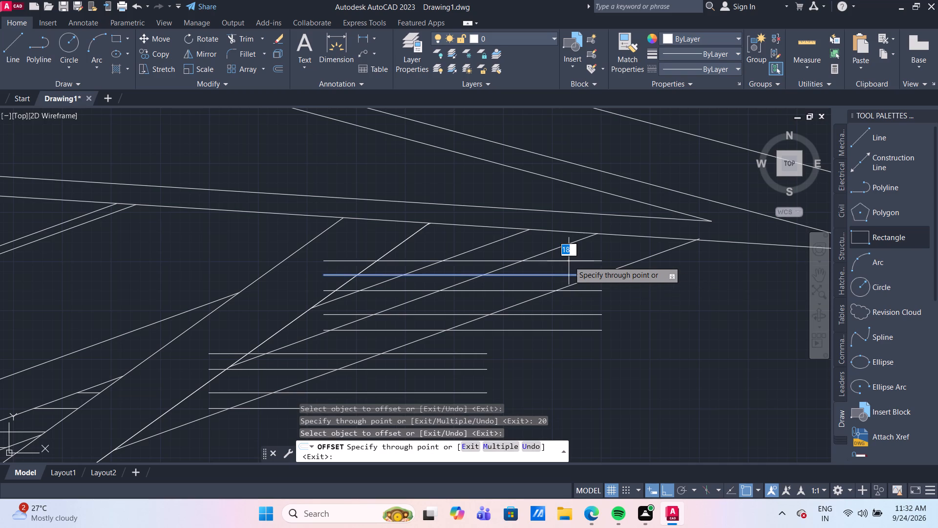
{"action": "type", "text": "30"}
{"action": "key", "text": "Return"}
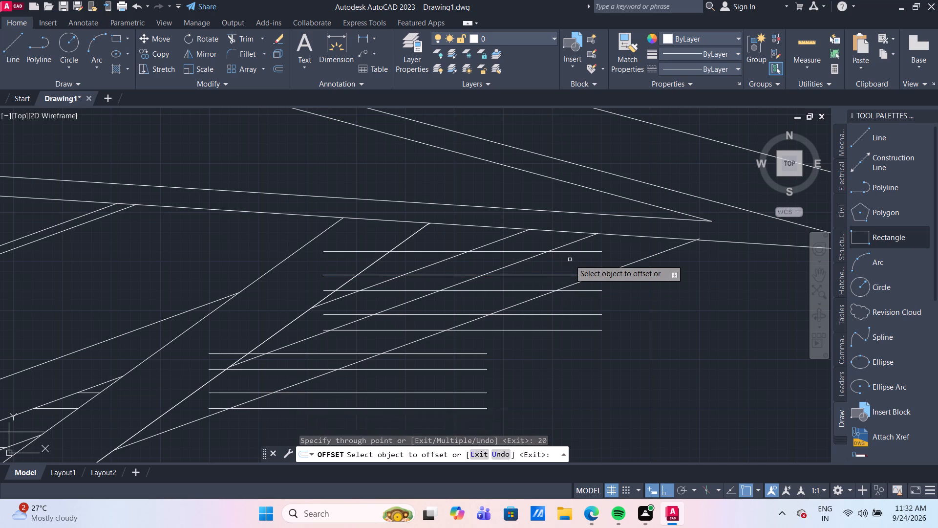
{"action": "scroll", "coordinate": [570, 253], "scroll_direction": "up", "scroll_amount": 2}
{"action": "left_click", "coordinate": [576, 247]}
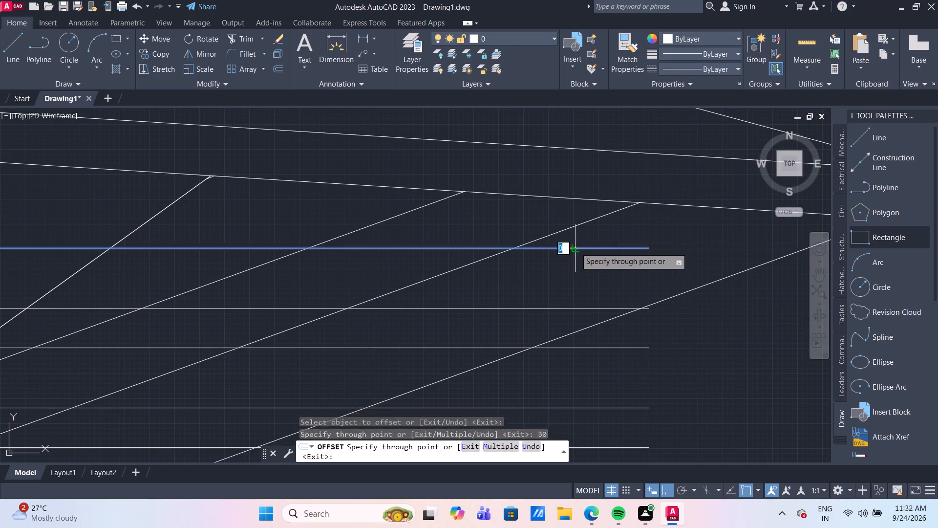
{"action": "type", "text": "20"}
{"action": "key", "text": "Return"}
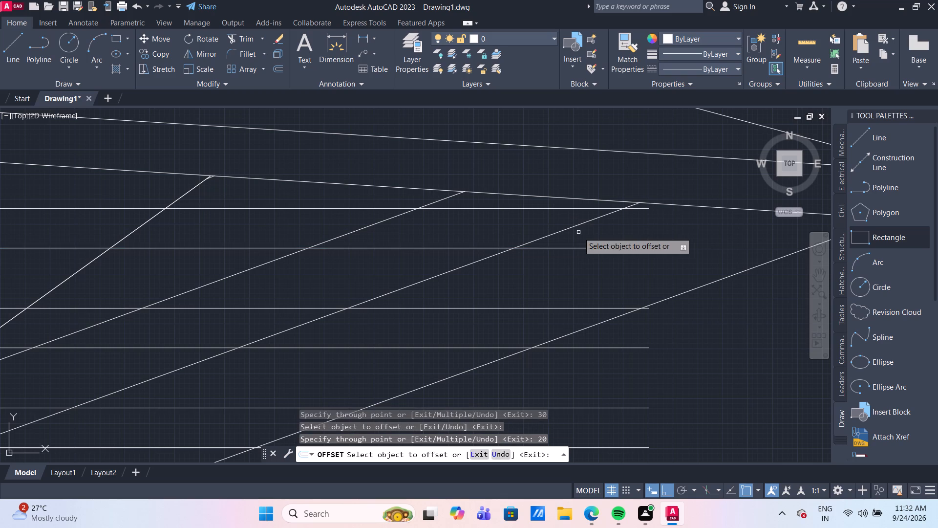
{"action": "scroll", "coordinate": [578, 232], "scroll_direction": "down", "scroll_amount": 3}
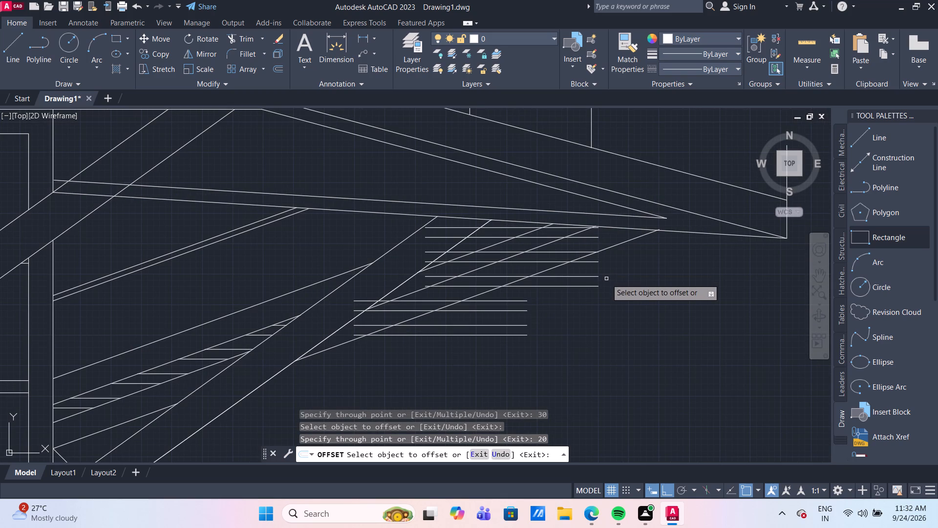
{"action": "key", "text": "Escape"}
Move the four uppermost horizontal board lines together about 100 horizontally outward along the sloping supports.
{"action": "scroll", "coordinate": [550, 252], "scroll_direction": "up", "scroll_amount": 1}
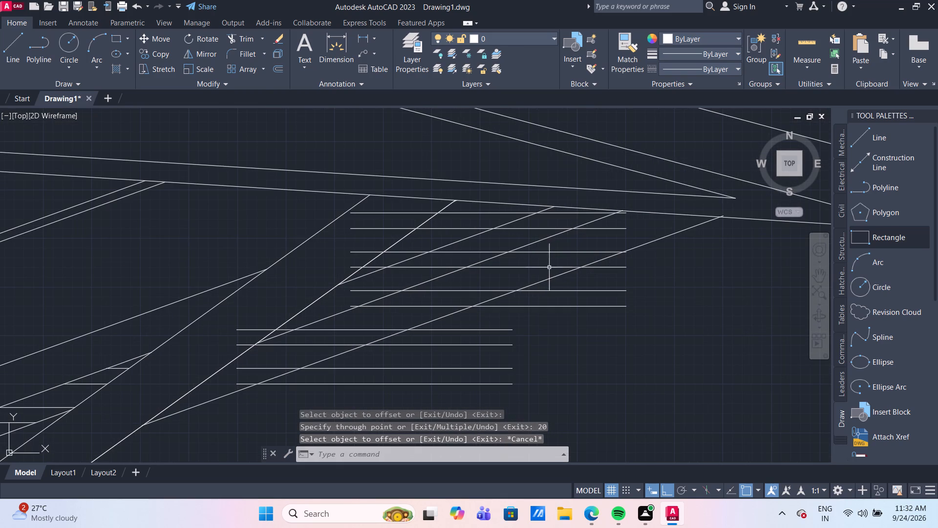
{"action": "left_click", "coordinate": [546, 272]}
{"action": "left_click", "coordinate": [542, 248]}
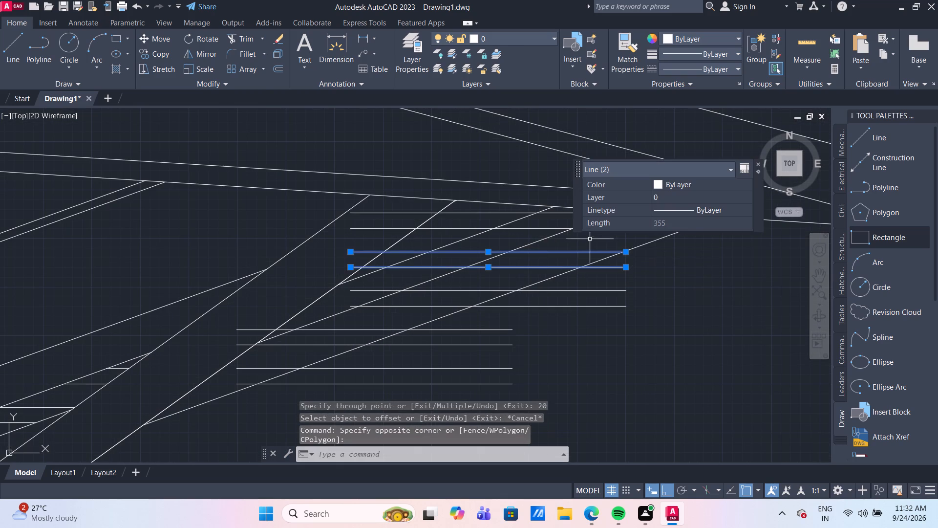
{"action": "middle_click_drag", "start_coordinate": [584, 242], "coordinate": [512, 283]}
{"action": "scroll", "coordinate": [537, 275], "scroll_direction": "up", "scroll_amount": 2}
{"action": "middle_click_drag", "start_coordinate": [576, 272], "coordinate": [498, 293]}
{"action": "left_click", "coordinate": [507, 285]}
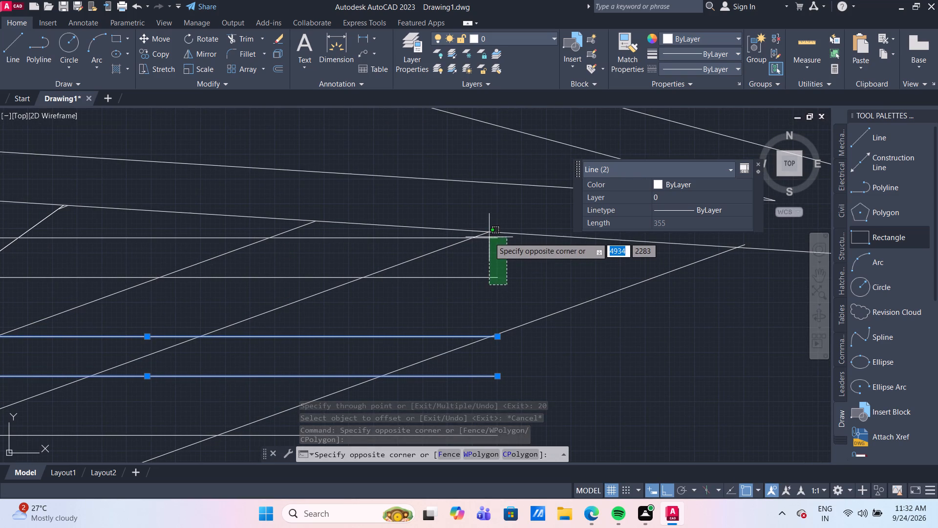
{"action": "left_click", "coordinate": [489, 236]}
{"action": "scroll", "coordinate": [533, 306], "scroll_direction": "down", "scroll_amount": 2}
{"action": "middle_click_drag", "start_coordinate": [583, 361], "coordinate": [533, 326]}
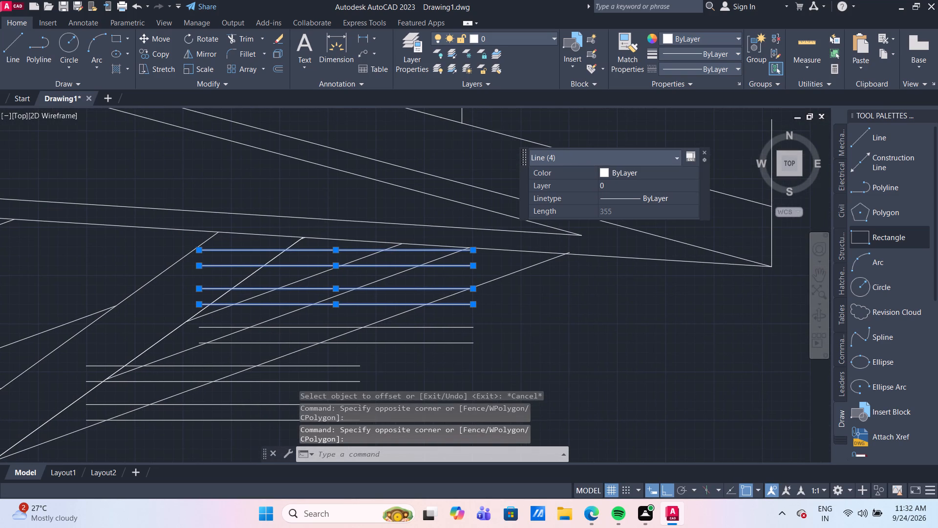
{"action": "key", "text": "m"}
{"action": "key", "text": "Return"}
{"action": "left_click", "coordinate": [474, 305]}
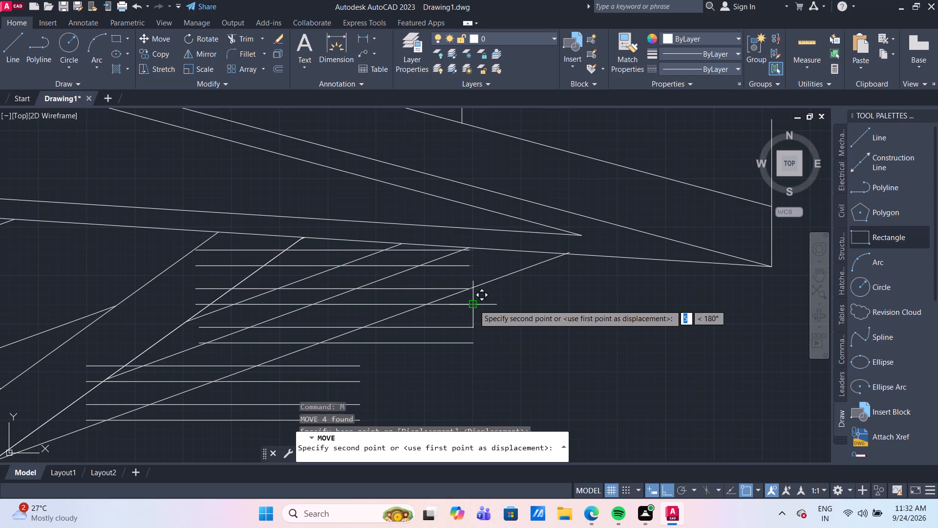
{"action": "left_click", "coordinate": [554, 297]}
Trim the outer ends of the long board lines that project beyond the lowest sloping support line.
{"action": "scroll", "coordinate": [542, 375], "scroll_direction": "down", "scroll_amount": 2}
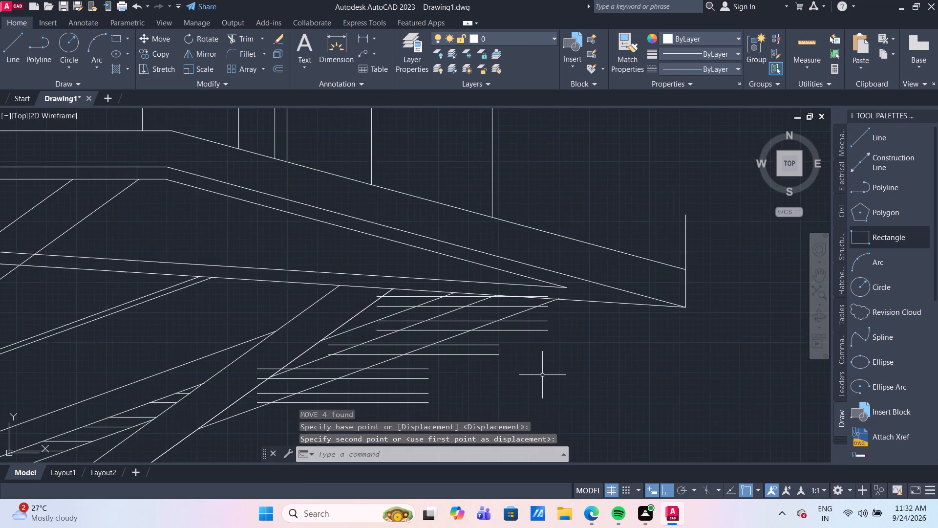
{"action": "middle_click_drag", "start_coordinate": [507, 387], "coordinate": [538, 291]}
{"action": "scroll", "coordinate": [444, 320], "scroll_direction": "up", "scroll_amount": 1}
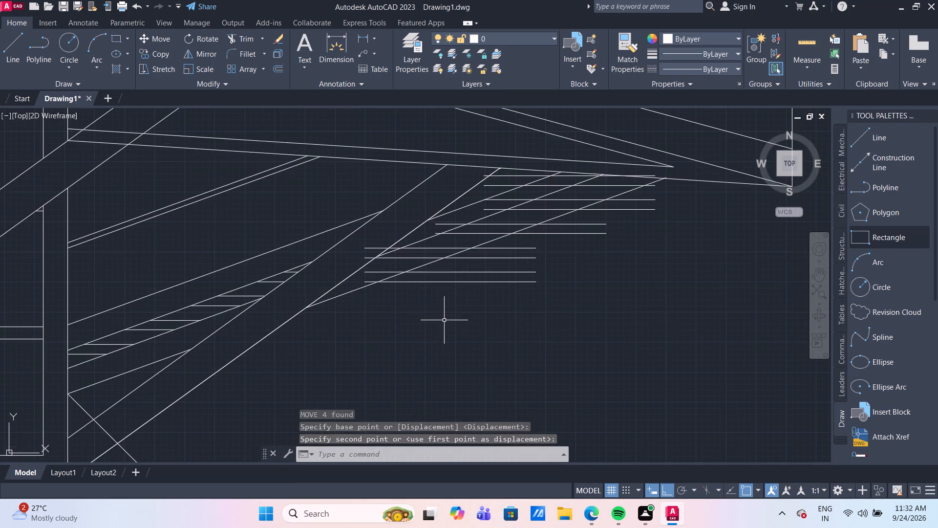
{"action": "scroll", "coordinate": [444, 320], "scroll_direction": "up", "scroll_amount": 1}
{"action": "type", "text": "TR"}
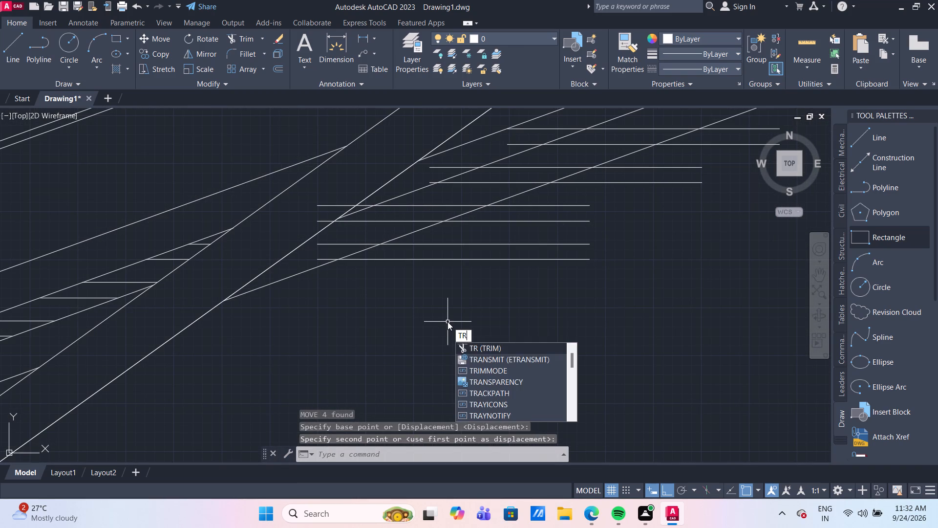
{"action": "key", "text": "Return"}
{"action": "left_click", "coordinate": [412, 291]}
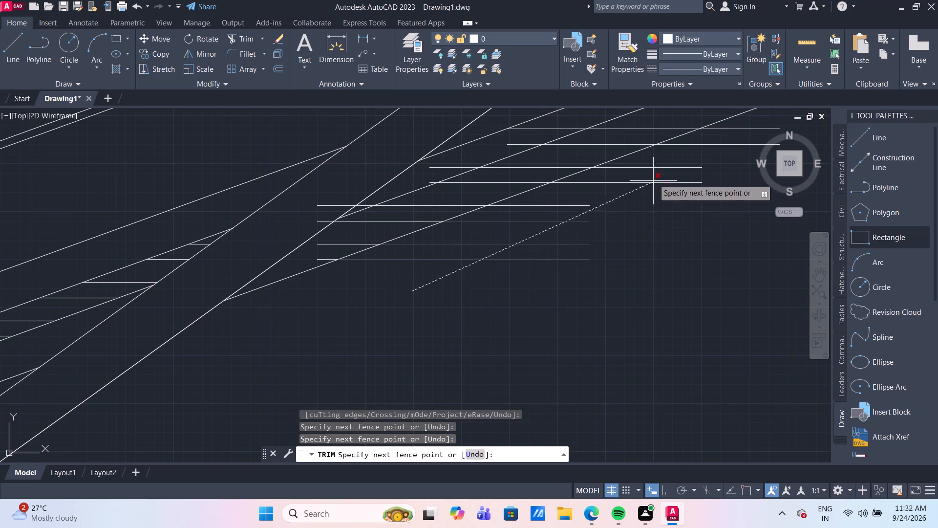
{"action": "middle_click_drag", "start_coordinate": [715, 140], "coordinate": [563, 214]}
{"action": "scroll", "coordinate": [564, 214], "scroll_direction": "down", "scroll_amount": 1}
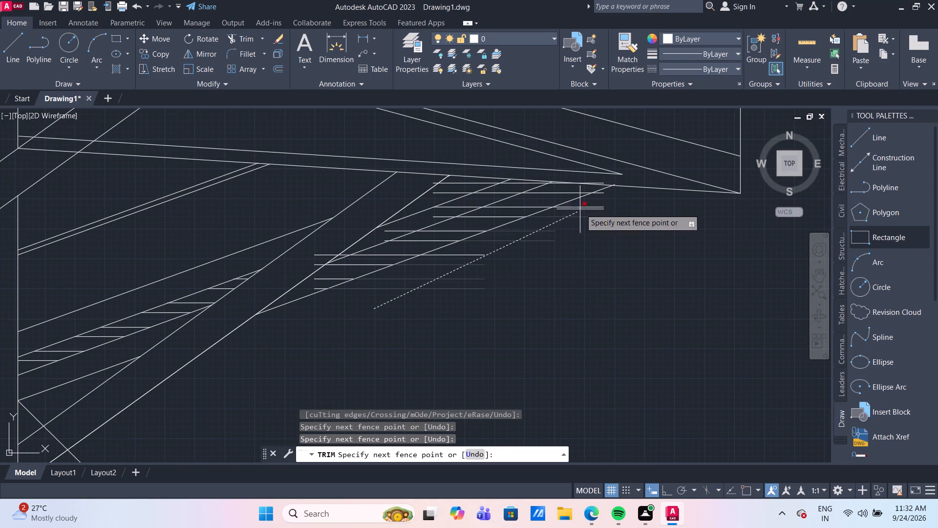
{"action": "left_click", "coordinate": [602, 192]}
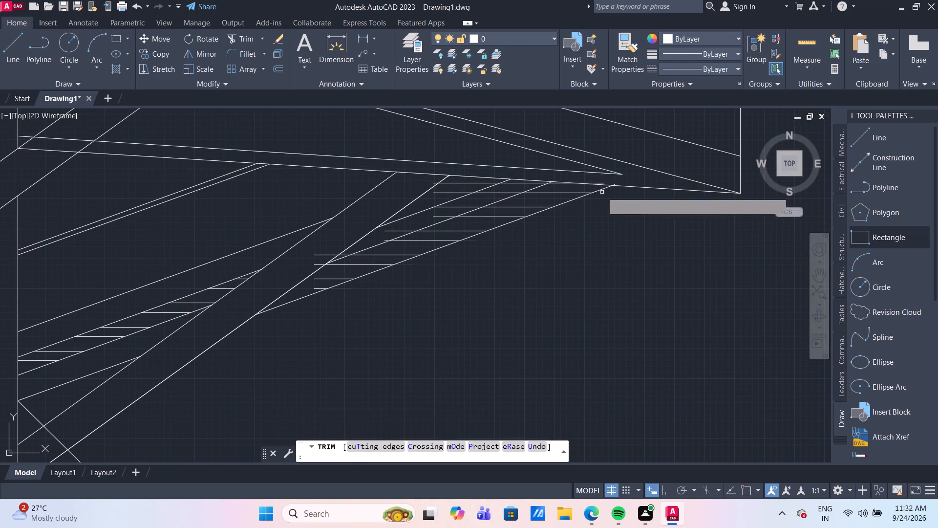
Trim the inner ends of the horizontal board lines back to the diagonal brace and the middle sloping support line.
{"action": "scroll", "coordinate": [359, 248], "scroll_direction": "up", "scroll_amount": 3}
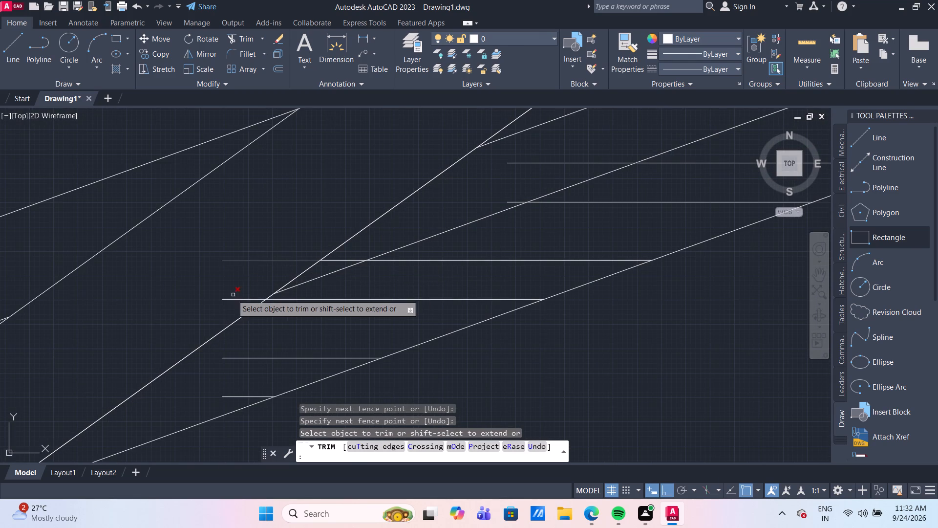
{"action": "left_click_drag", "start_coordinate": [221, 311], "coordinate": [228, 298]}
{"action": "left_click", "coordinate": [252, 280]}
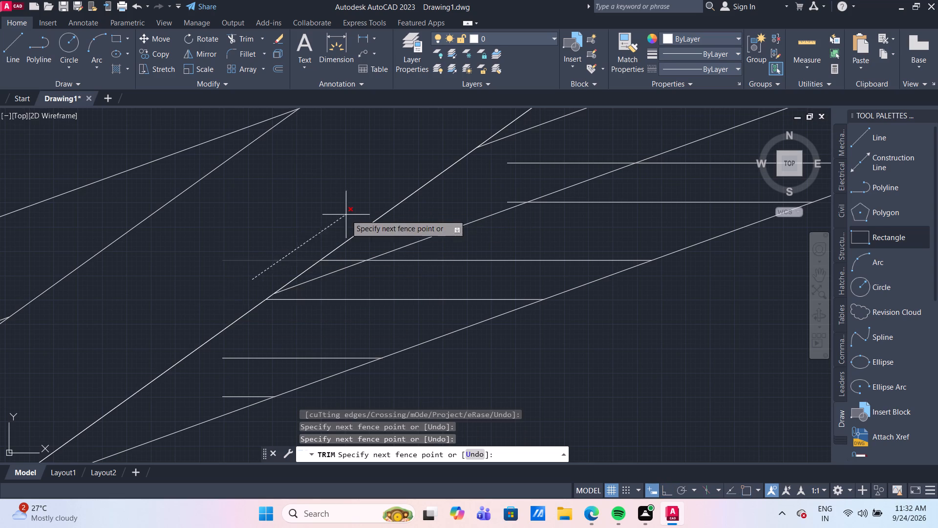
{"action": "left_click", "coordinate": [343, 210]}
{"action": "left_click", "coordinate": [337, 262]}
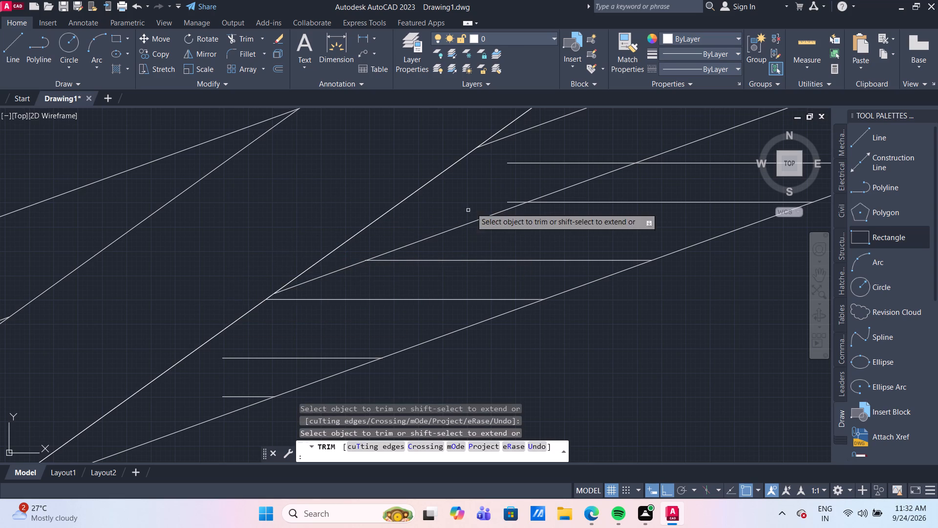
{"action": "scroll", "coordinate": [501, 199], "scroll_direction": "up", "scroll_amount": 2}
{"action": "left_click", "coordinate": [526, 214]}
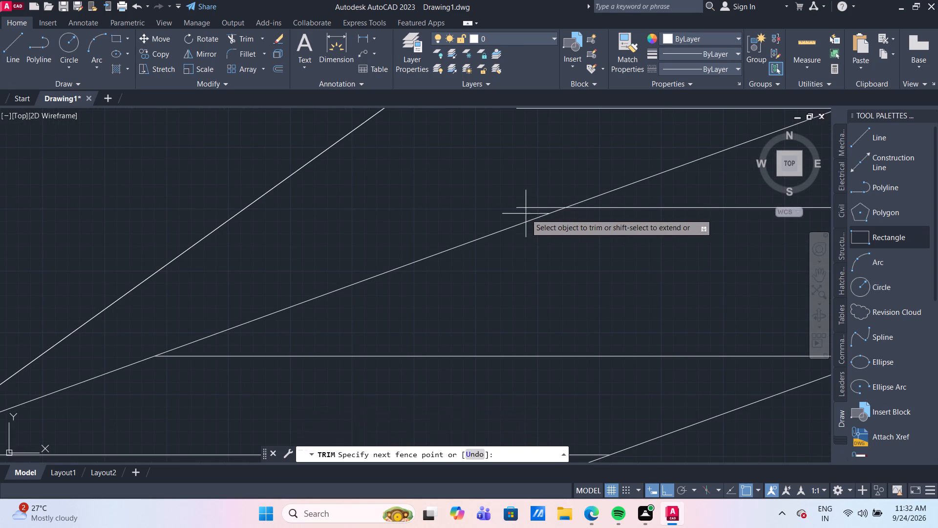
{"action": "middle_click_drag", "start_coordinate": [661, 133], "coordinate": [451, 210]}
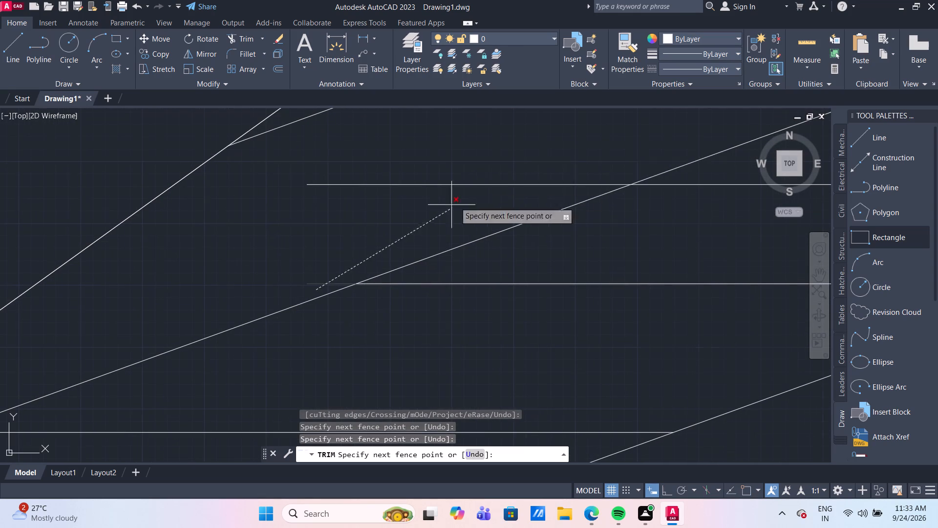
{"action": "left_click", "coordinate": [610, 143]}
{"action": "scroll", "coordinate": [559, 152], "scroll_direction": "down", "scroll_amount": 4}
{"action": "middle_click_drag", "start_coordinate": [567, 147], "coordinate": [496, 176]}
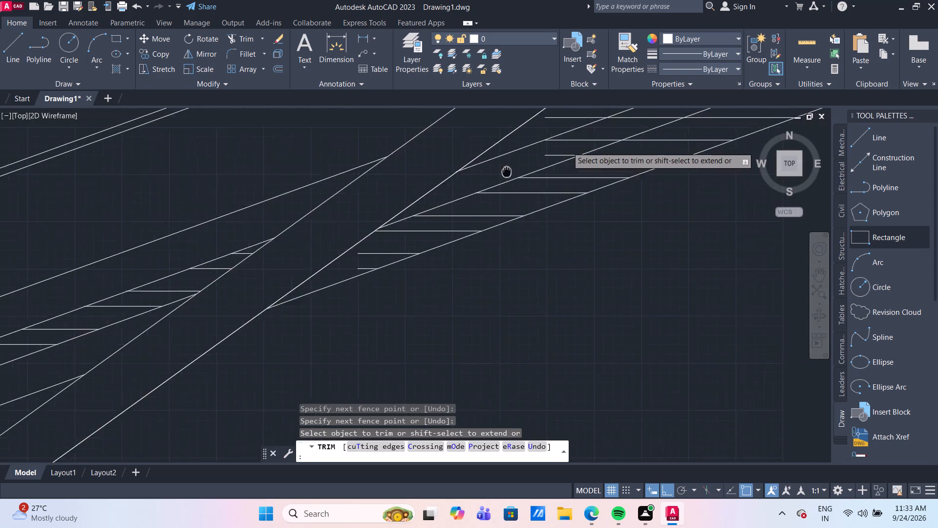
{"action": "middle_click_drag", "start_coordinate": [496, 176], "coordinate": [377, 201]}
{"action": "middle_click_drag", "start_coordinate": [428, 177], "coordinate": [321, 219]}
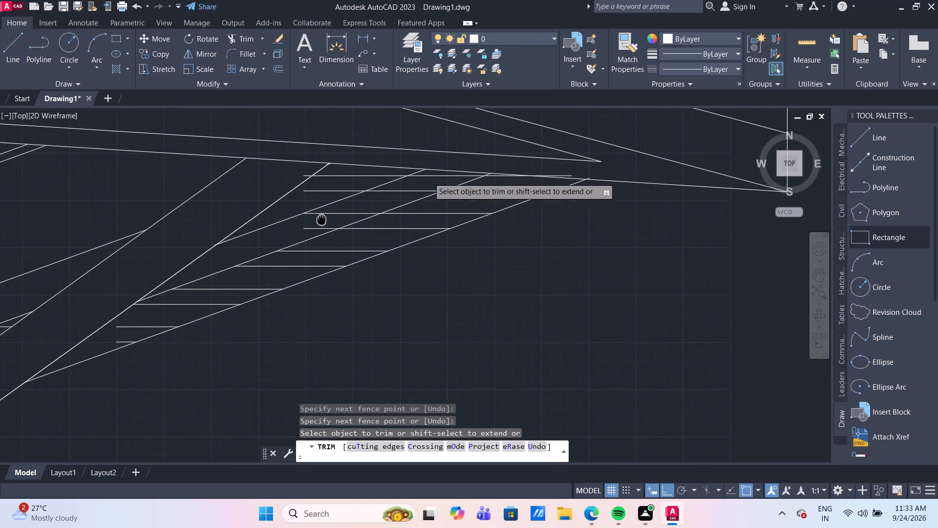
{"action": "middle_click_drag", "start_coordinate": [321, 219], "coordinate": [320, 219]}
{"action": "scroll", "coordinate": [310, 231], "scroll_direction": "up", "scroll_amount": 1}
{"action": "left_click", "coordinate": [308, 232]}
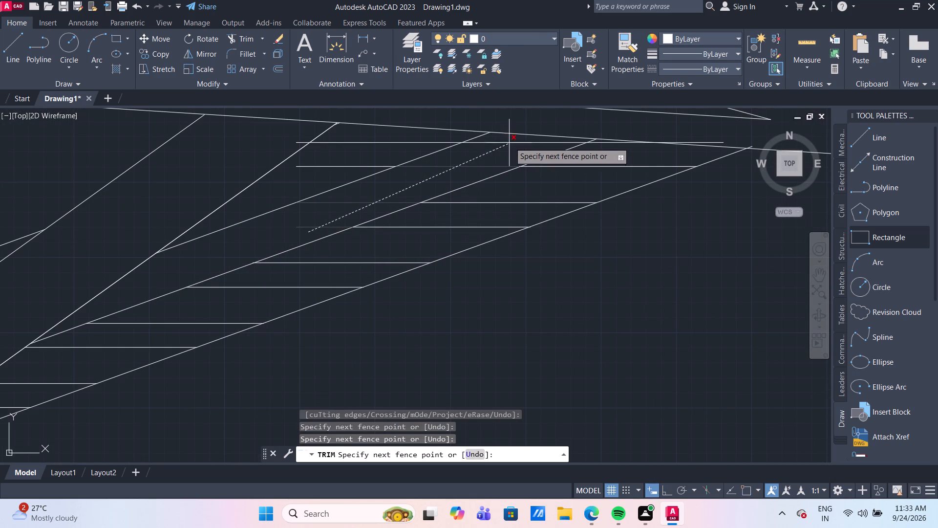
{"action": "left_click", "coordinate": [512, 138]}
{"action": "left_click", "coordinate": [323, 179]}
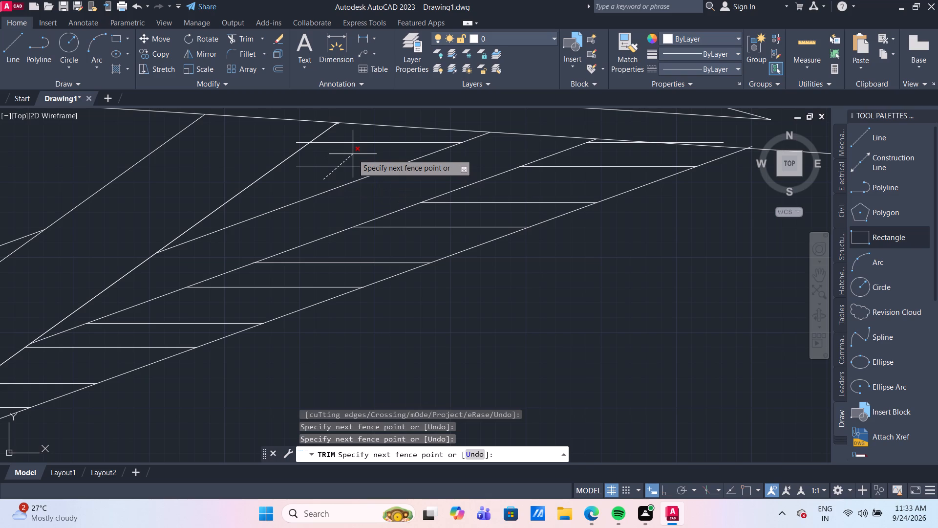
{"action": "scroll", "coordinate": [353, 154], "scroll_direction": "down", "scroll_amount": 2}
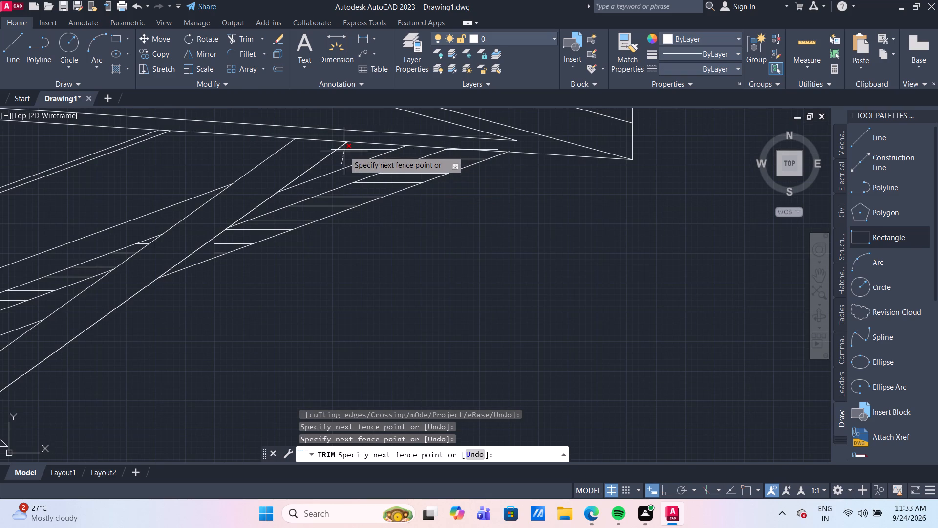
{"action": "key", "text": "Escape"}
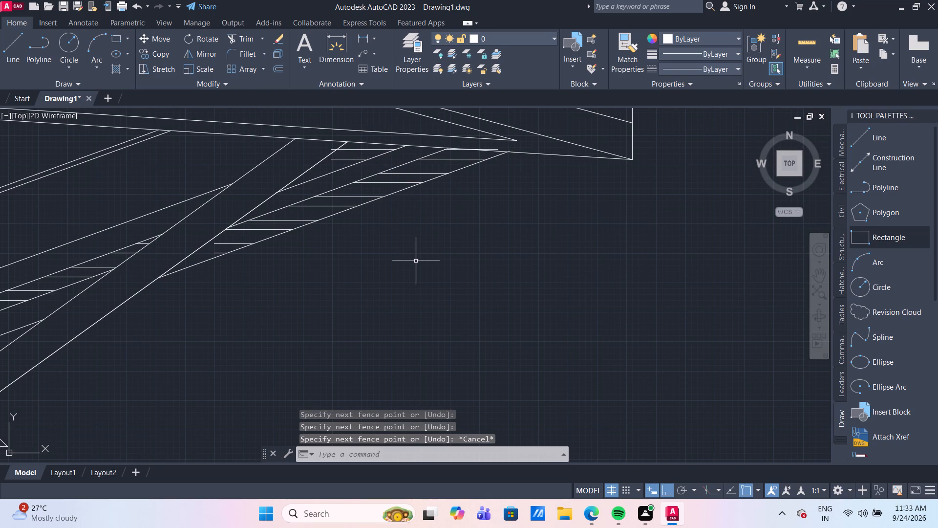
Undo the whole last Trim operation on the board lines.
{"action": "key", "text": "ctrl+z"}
Extend the inner ends of three middle board lines to the nearest sloping support line or the diagonal brace using Trim's extend option.
{"action": "scroll", "coordinate": [475, 298], "scroll_direction": "down", "scroll_amount": 1}
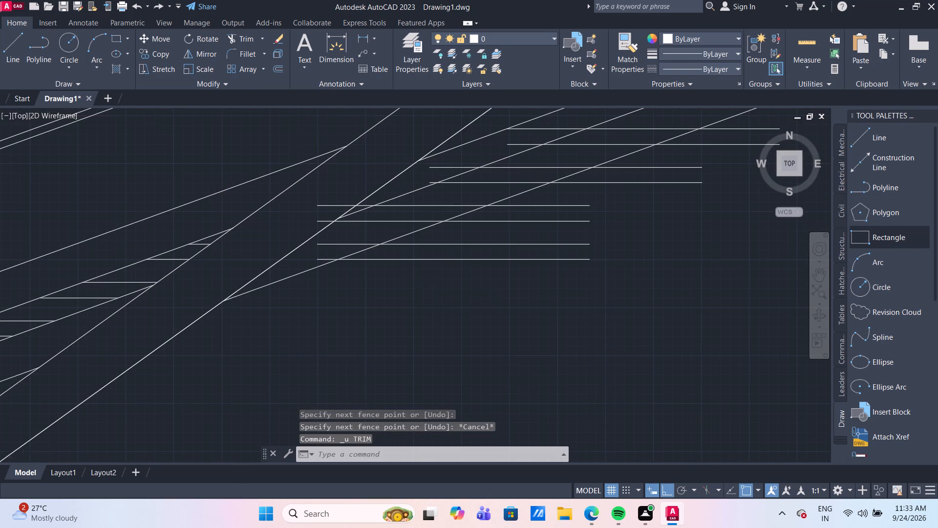
{"action": "scroll", "coordinate": [475, 298], "scroll_direction": "down", "scroll_amount": 2}
{"action": "scroll", "coordinate": [527, 305], "scroll_direction": "up", "scroll_amount": 2}
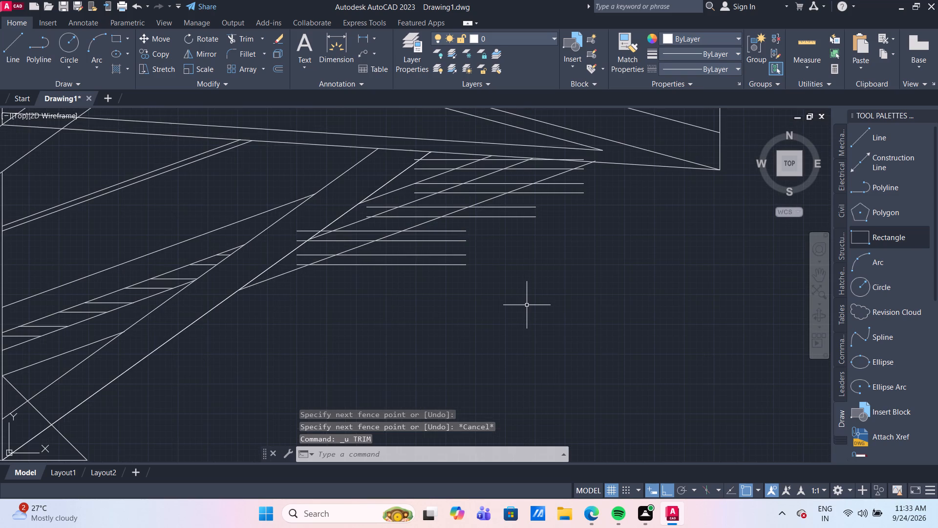
{"action": "scroll", "coordinate": [527, 305], "scroll_direction": "down", "scroll_amount": 1}
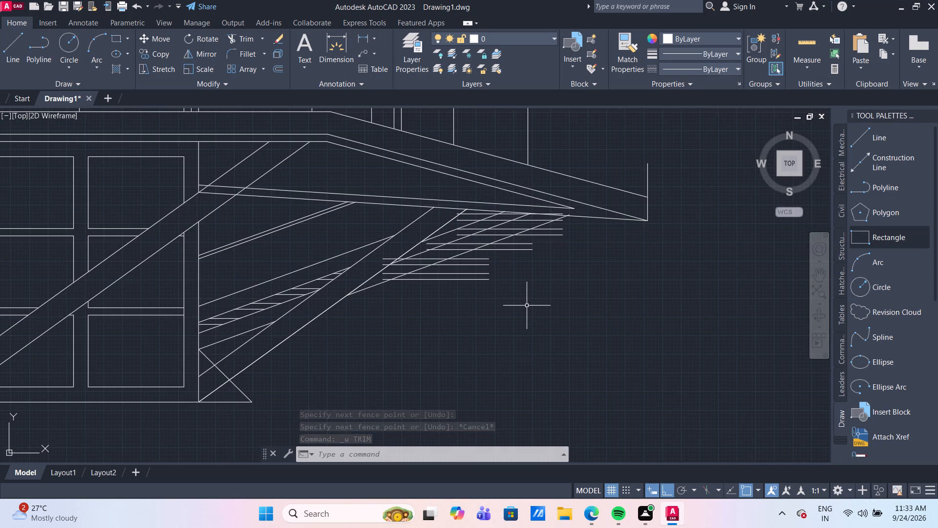
{"action": "scroll", "coordinate": [520, 290], "scroll_direction": "up", "scroll_amount": 1}
{"action": "middle_click_drag", "start_coordinate": [521, 290], "coordinate": [489, 319]}
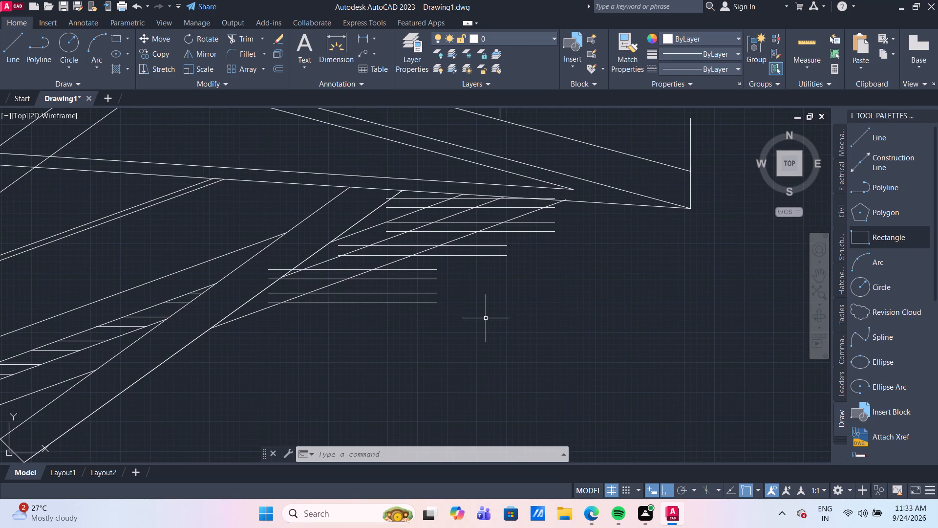
{"action": "type", "text": "TR"}
{"action": "key", "text": "Return"}
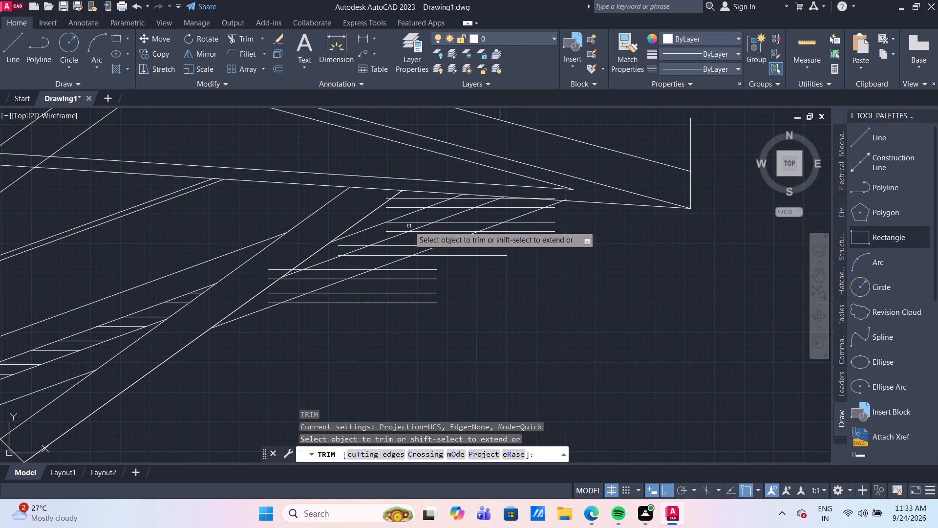
{"action": "left_click", "coordinate": [392, 232], "text": "shift"}
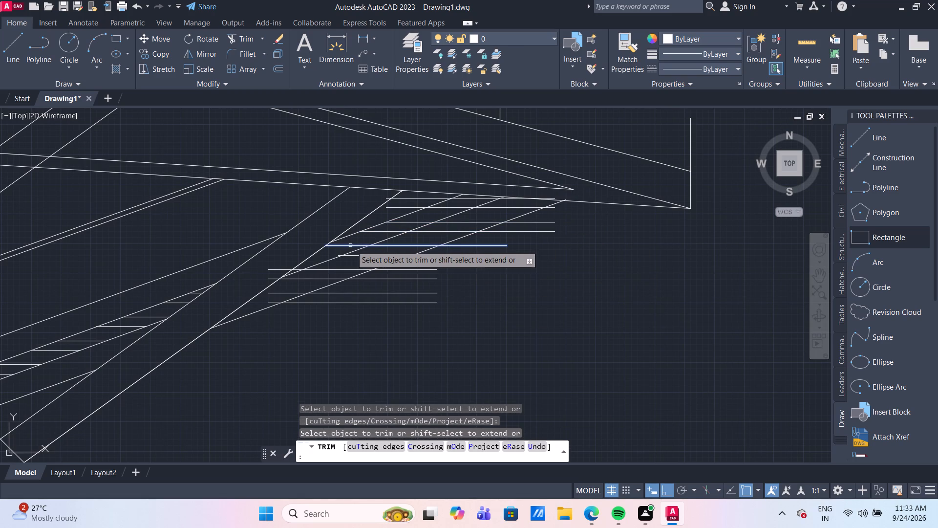
{"action": "left_click", "coordinate": [352, 246], "text": "shift"}
{"action": "left_click", "coordinate": [351, 256], "text": "shift"}
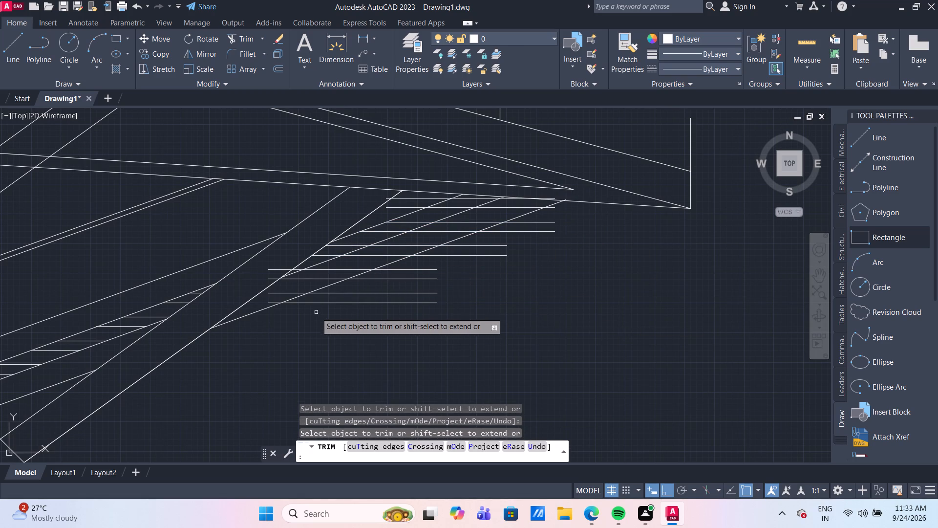
Trim away all board line segments lying outside the middle sloping support line, clearing the strip above the lowest support line.
{"action": "left_click", "coordinate": [300, 311]}
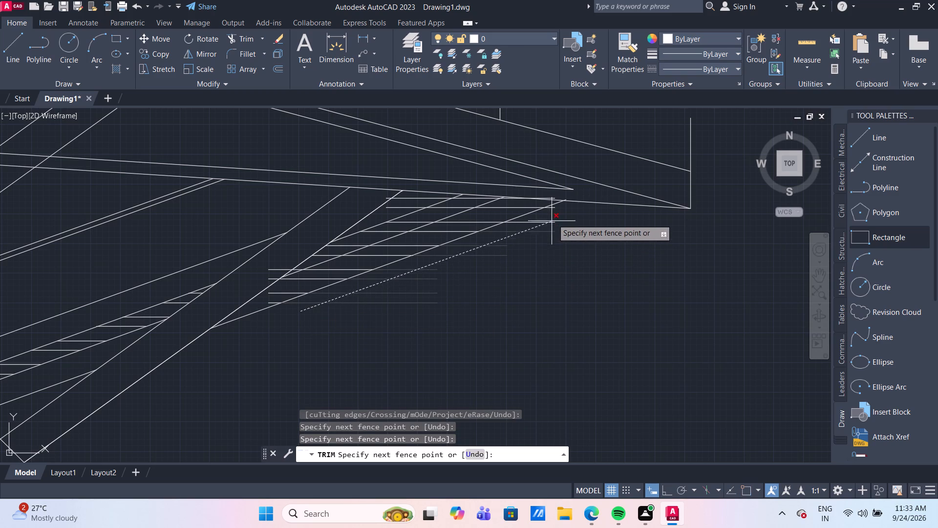
{"action": "left_click", "coordinate": [553, 207]}
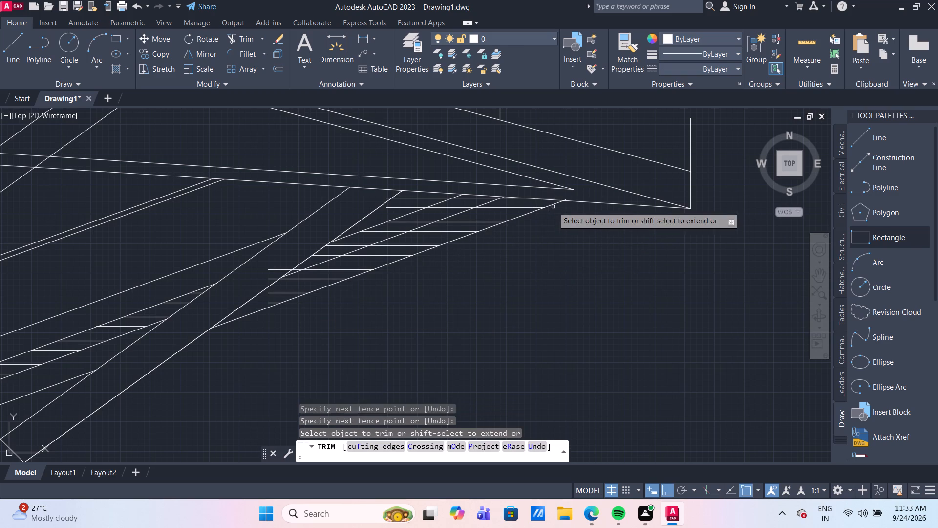
{"action": "left_click", "coordinate": [259, 302]}
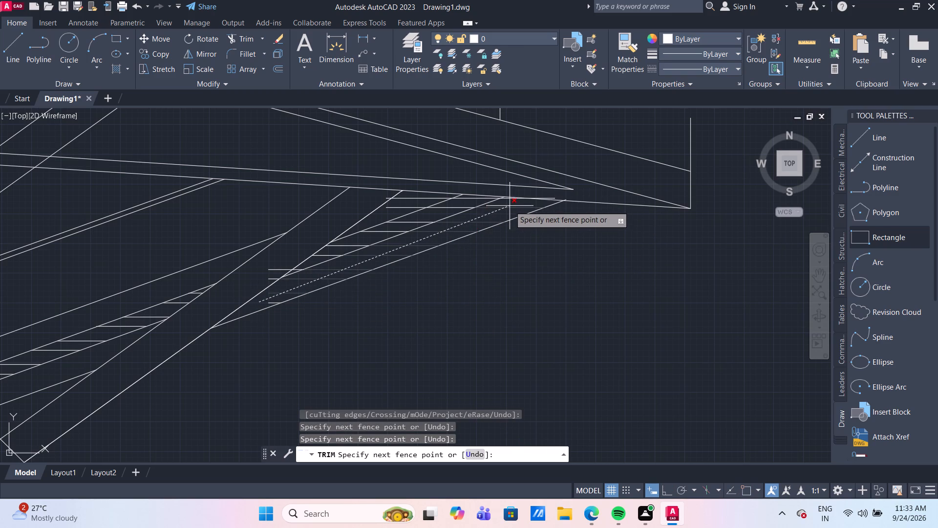
{"action": "left_click", "coordinate": [510, 206]}
{"action": "left_click", "coordinate": [274, 302]}
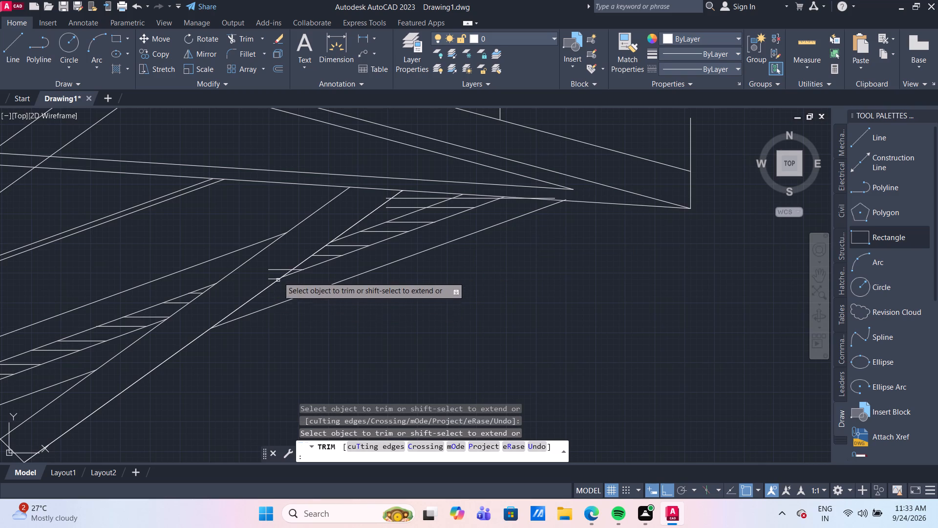
Trim the board ends crossing the diagonal brace and the two uppermost boards' segments between the brace and the innermost sloping line.
{"action": "left_click", "coordinate": [272, 278]}
{"action": "left_click", "coordinate": [274, 270]}
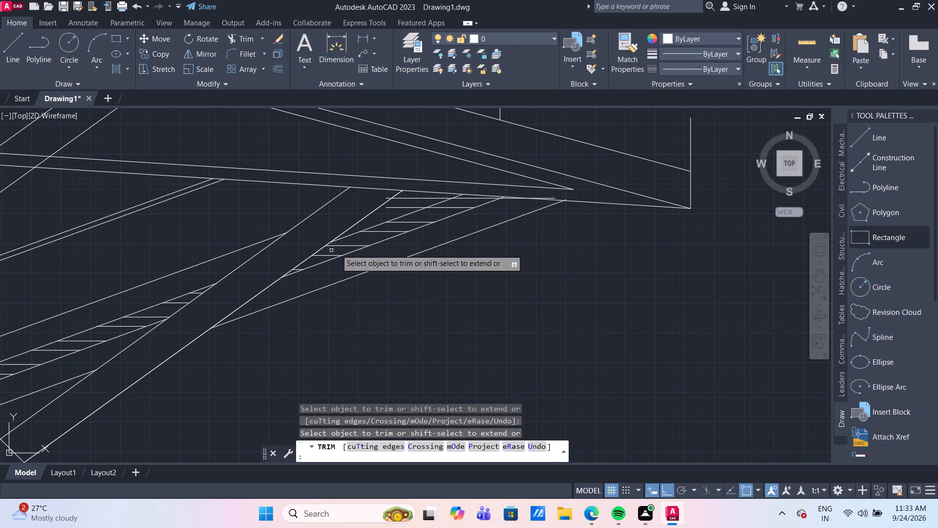
{"action": "scroll", "coordinate": [407, 205], "scroll_direction": "up", "scroll_amount": 2}
{"action": "left_click", "coordinate": [347, 224]}
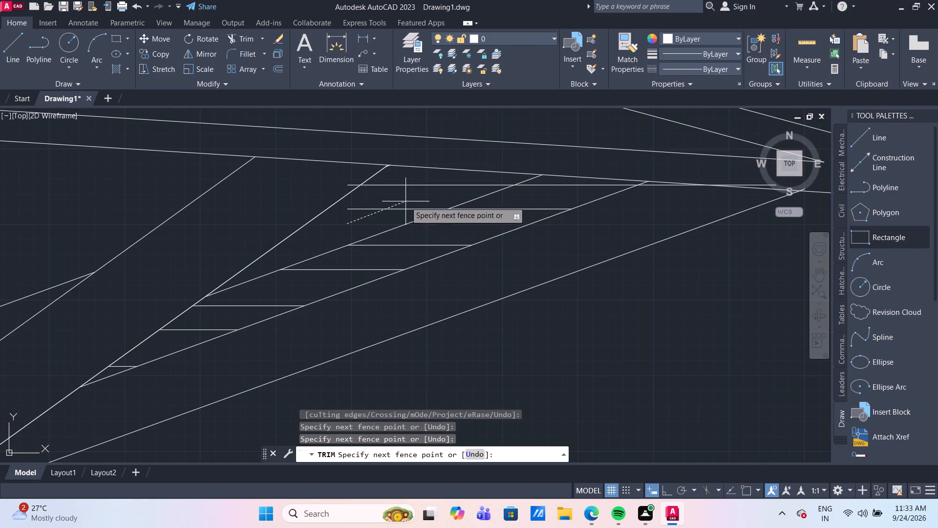
{"action": "left_click", "coordinate": [424, 180]}
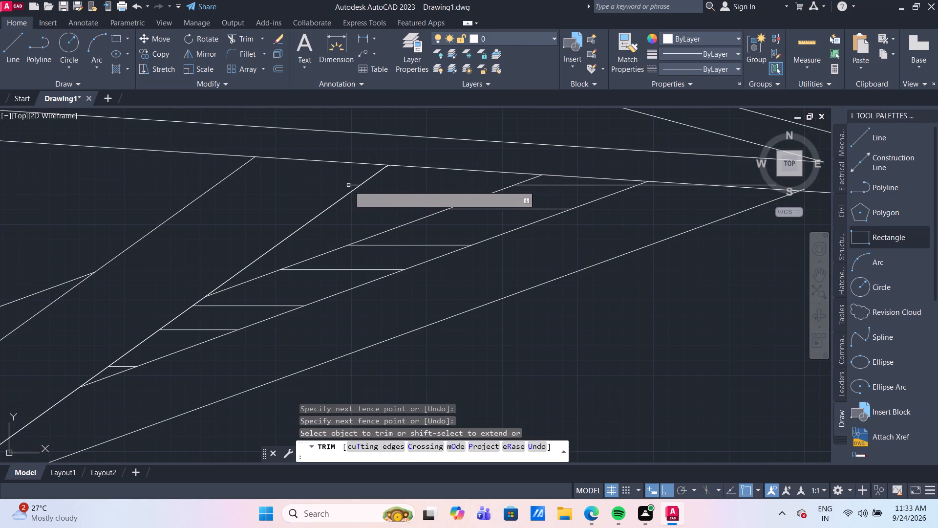
{"action": "left_click", "coordinate": [351, 186]}
Trim the uppermost board line's outer end past the deck beam and back to the middle sloping support line.
{"action": "scroll", "coordinate": [521, 280], "scroll_direction": "down", "scroll_amount": 3}
{"action": "middle_click_drag", "start_coordinate": [549, 337], "coordinate": [549, 333]}
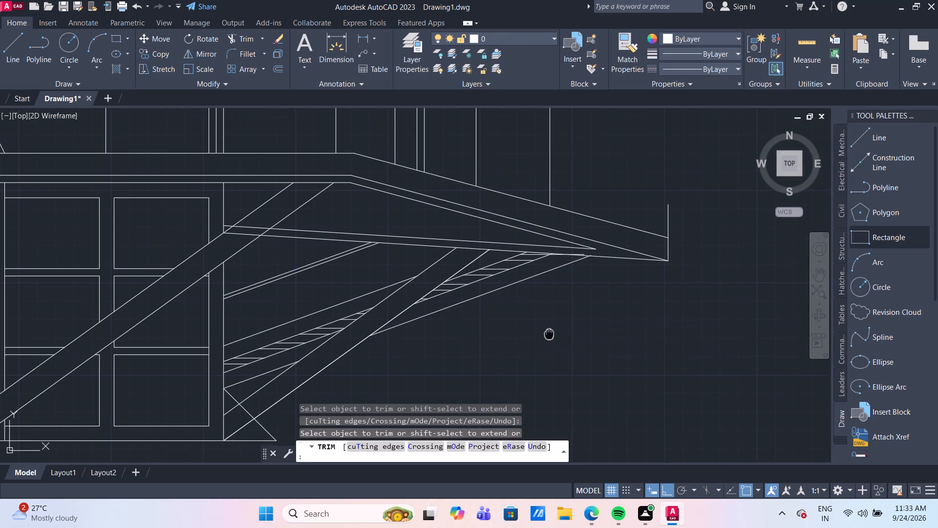
{"action": "middle_click_drag", "start_coordinate": [549, 333], "coordinate": [536, 289]}
{"action": "scroll", "coordinate": [536, 289], "scroll_direction": "down", "scroll_amount": 1}
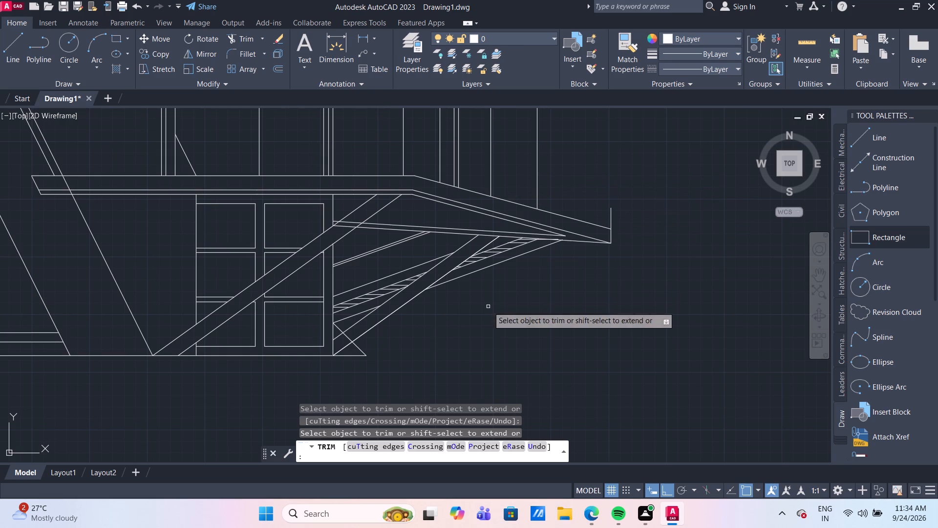
{"action": "scroll", "coordinate": [499, 249], "scroll_direction": "up", "scroll_amount": 4}
{"action": "scroll", "coordinate": [543, 246], "scroll_direction": "up", "scroll_amount": 3}
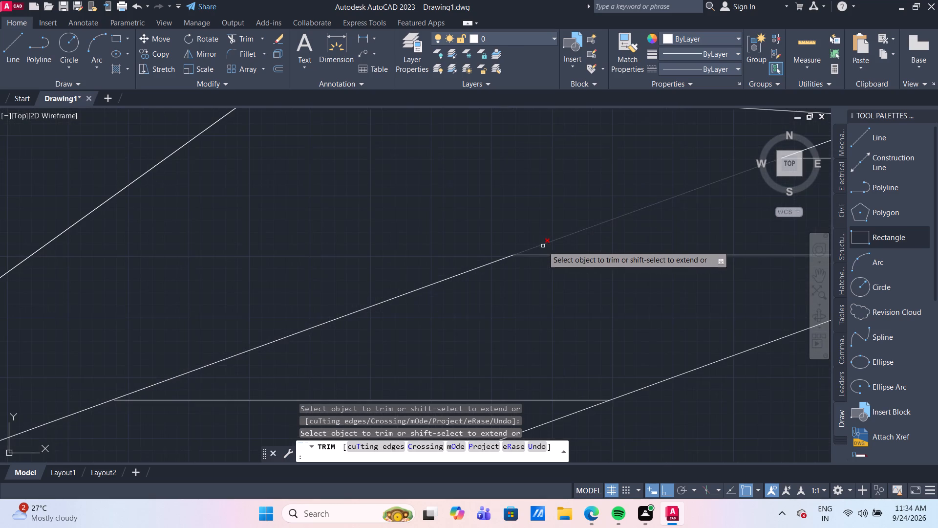
{"action": "scroll", "coordinate": [597, 310], "scroll_direction": "down", "scroll_amount": 4}
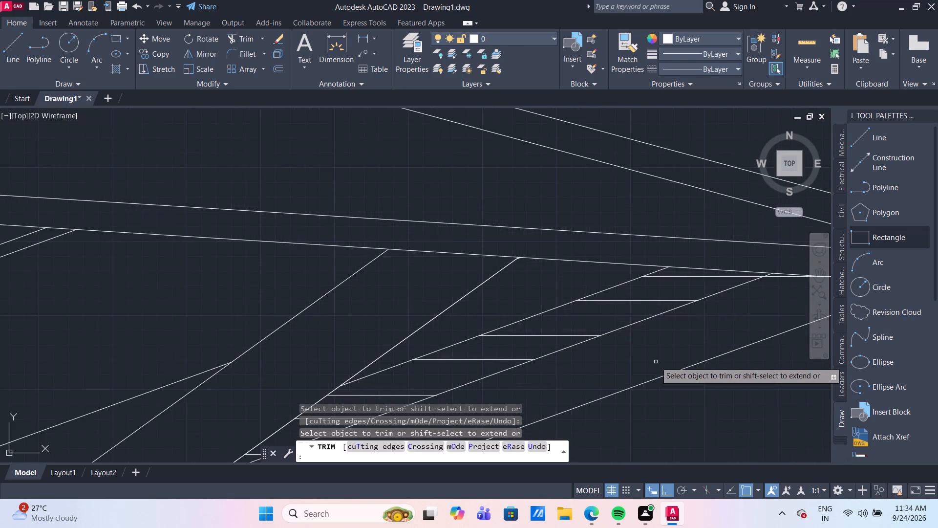
{"action": "scroll", "coordinate": [663, 355], "scroll_direction": "down", "scroll_amount": 1}
{"action": "middle_click_drag", "start_coordinate": [726, 332], "coordinate": [532, 286]}
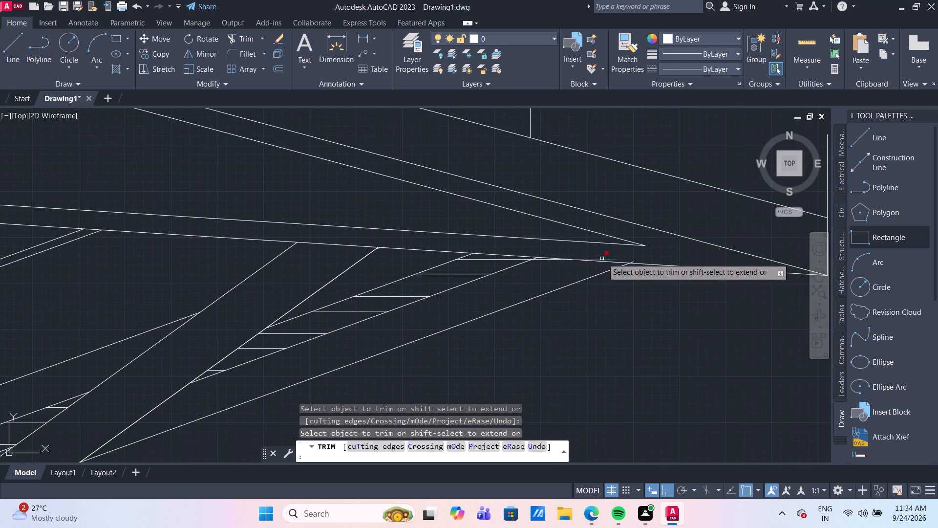
{"action": "scroll", "coordinate": [603, 257], "scroll_direction": "up", "scroll_amount": 3}
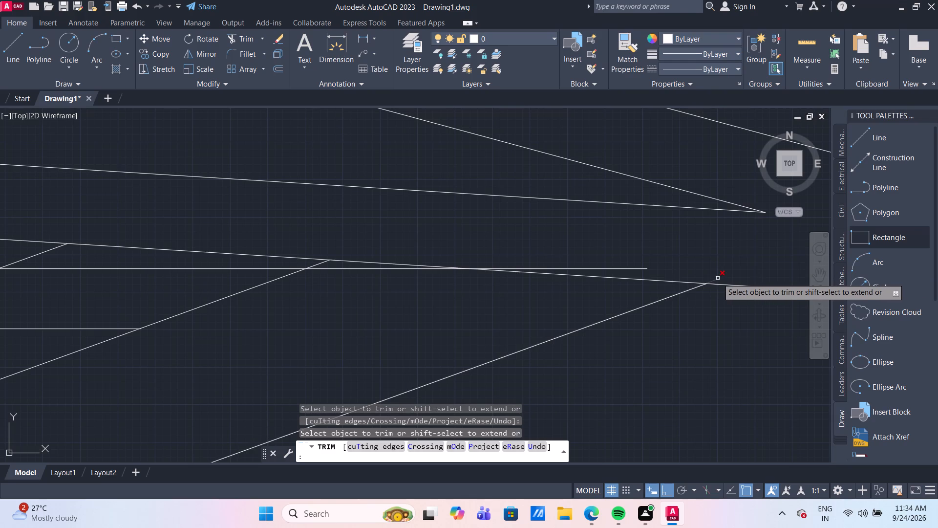
{"action": "left_click", "coordinate": [718, 278]}
{"action": "left_click", "coordinate": [636, 269]}
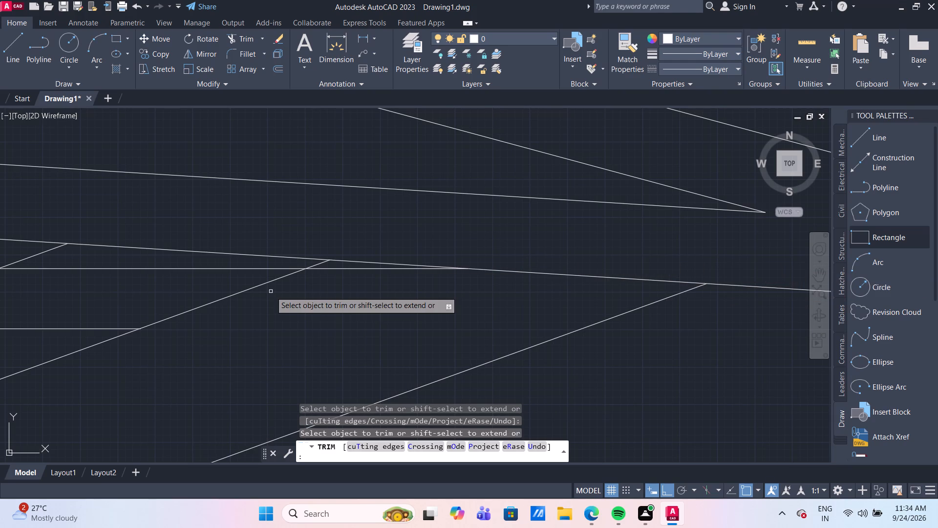
{"action": "left_click", "coordinate": [358, 269]}
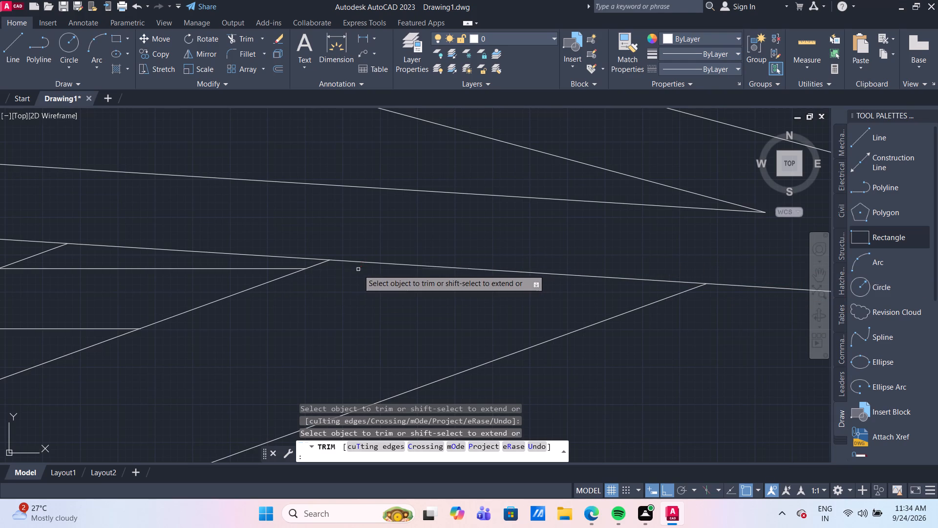
{"action": "scroll", "coordinate": [360, 293], "scroll_direction": "down", "scroll_amount": 5}
{"action": "middle_click_drag", "start_coordinate": [482, 360], "coordinate": [483, 307]}
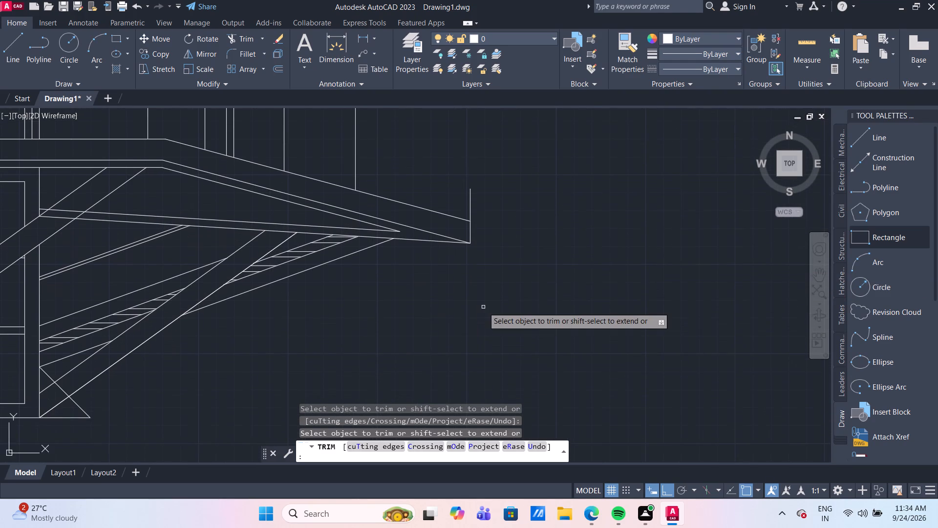
{"action": "scroll", "coordinate": [483, 307], "scroll_direction": "down", "scroll_amount": 1}
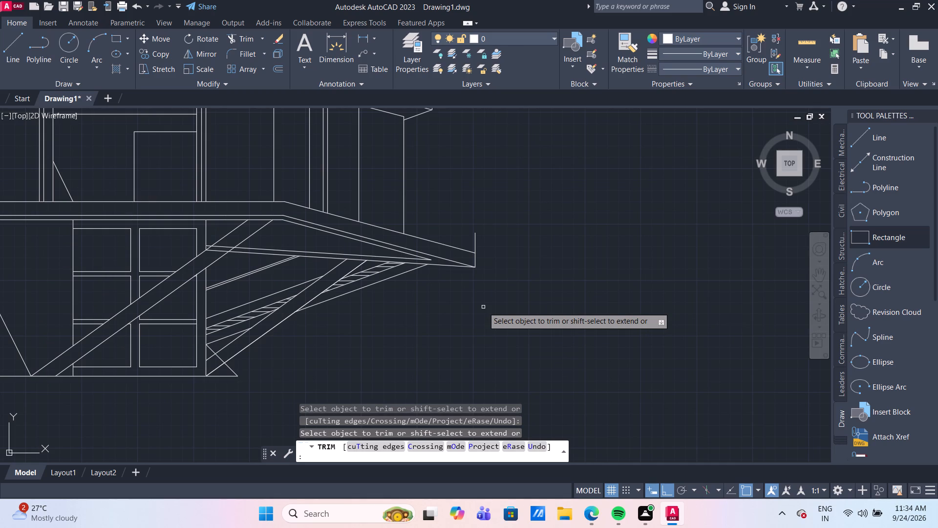
{"action": "key", "text": "Escape"}
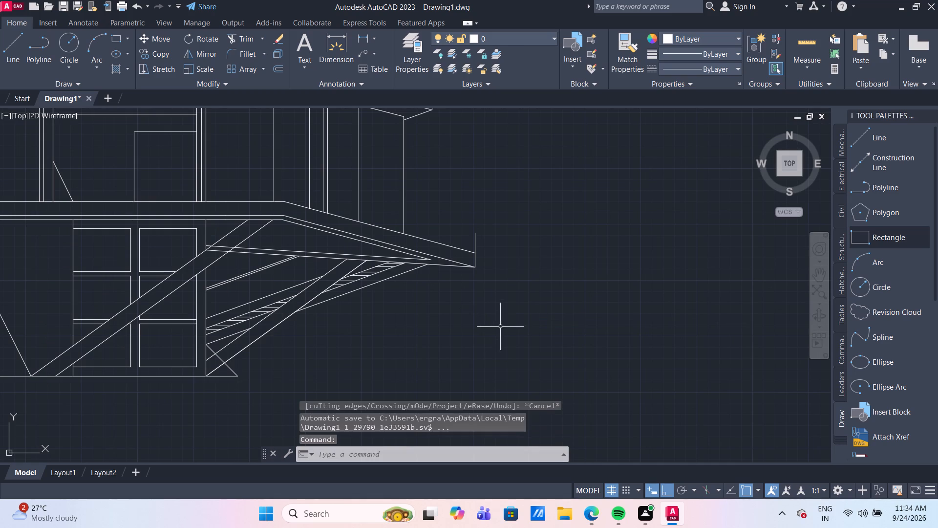
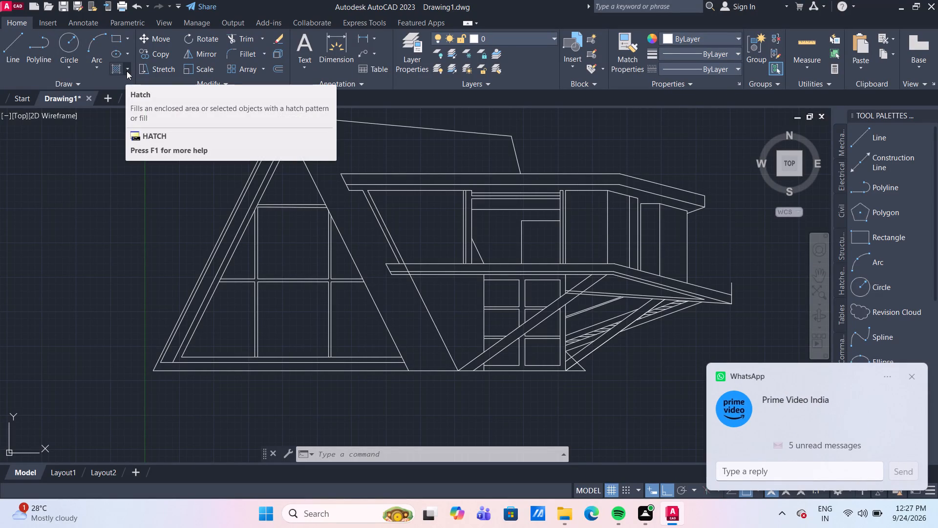
Fill the A-frame's lower middle window pane with a GR_CYLIN gradient using colours 254,234,185 and 254,204,102.
{"action": "left_click", "coordinate": [127, 71]}
{"action": "left_click", "coordinate": [128, 114]}
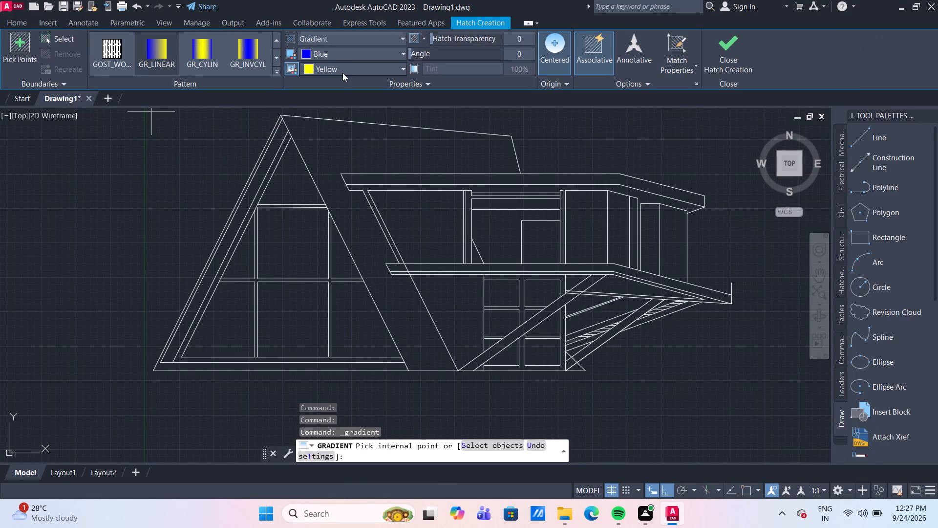
{"action": "left_click", "coordinate": [346, 57]}
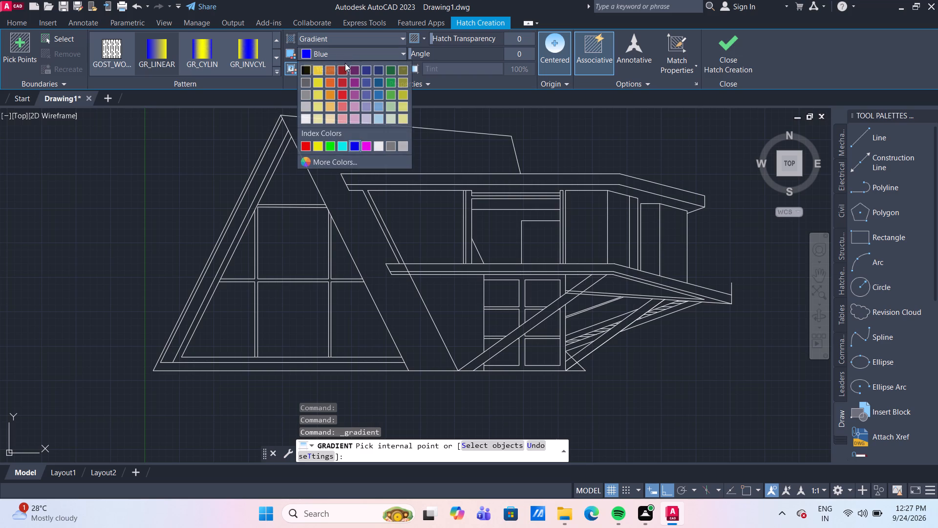
{"action": "left_click", "coordinate": [305, 107]}
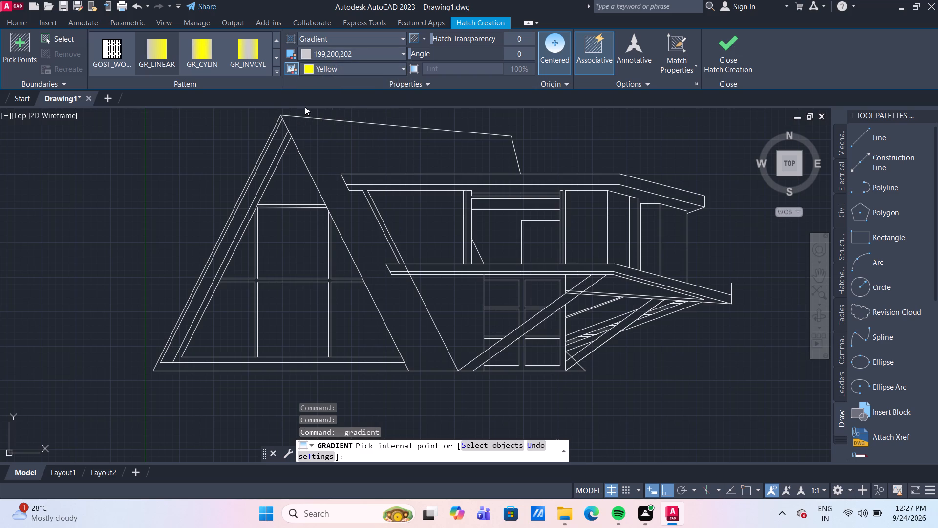
{"action": "left_click", "coordinate": [346, 67]}
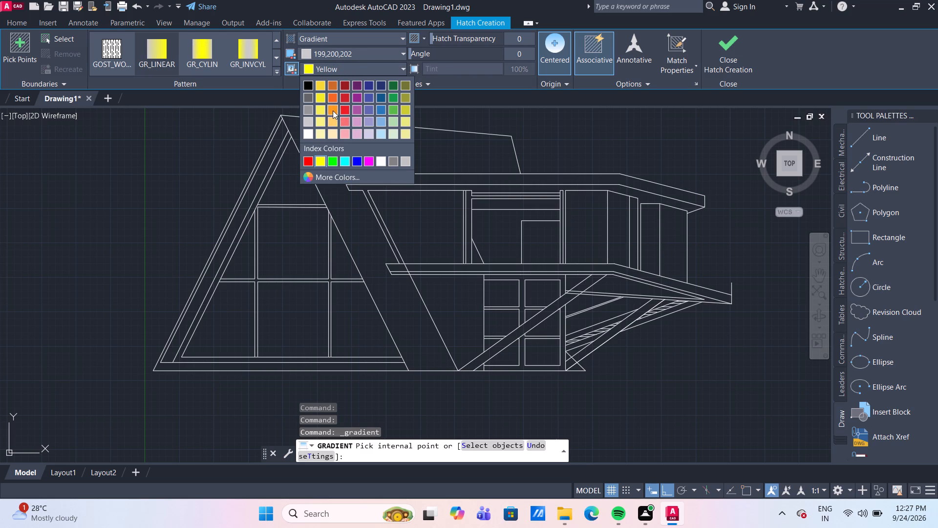
{"action": "left_click", "coordinate": [333, 110]}
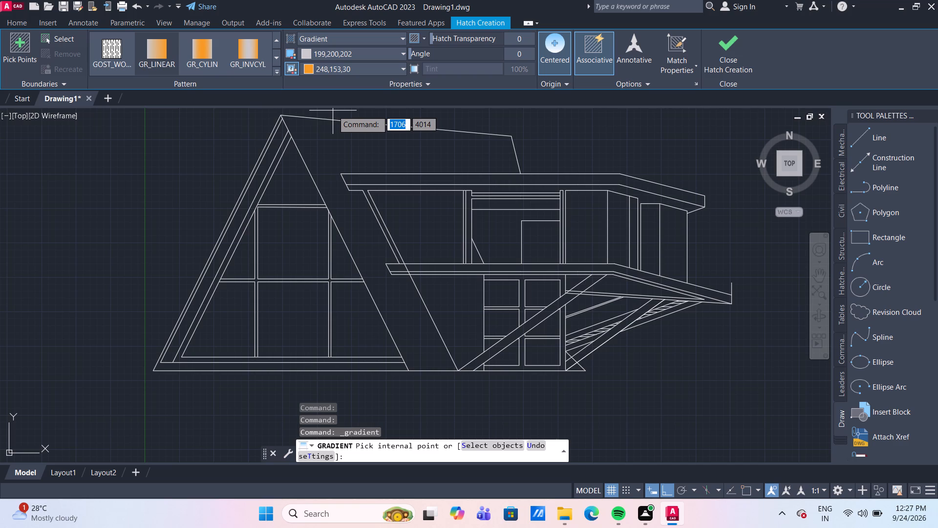
{"action": "left_click", "coordinate": [337, 56]}
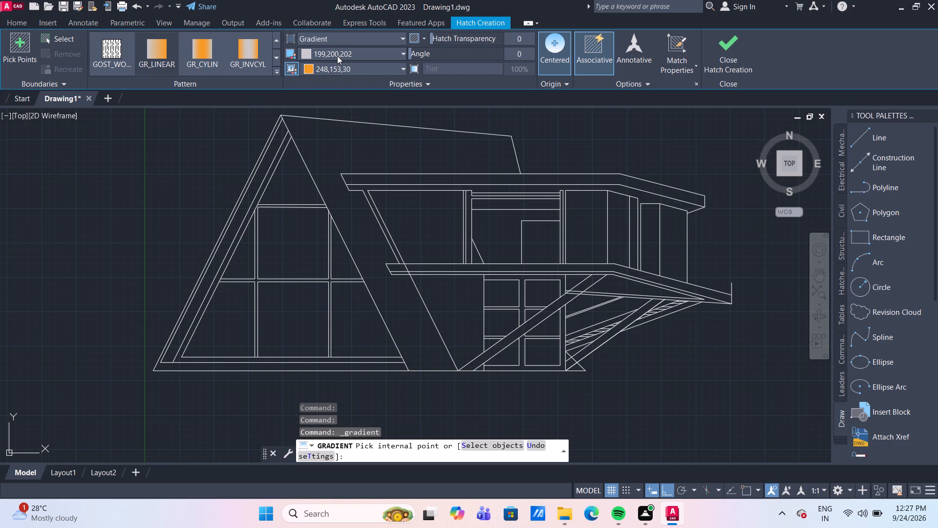
{"action": "left_click", "coordinate": [321, 96]}
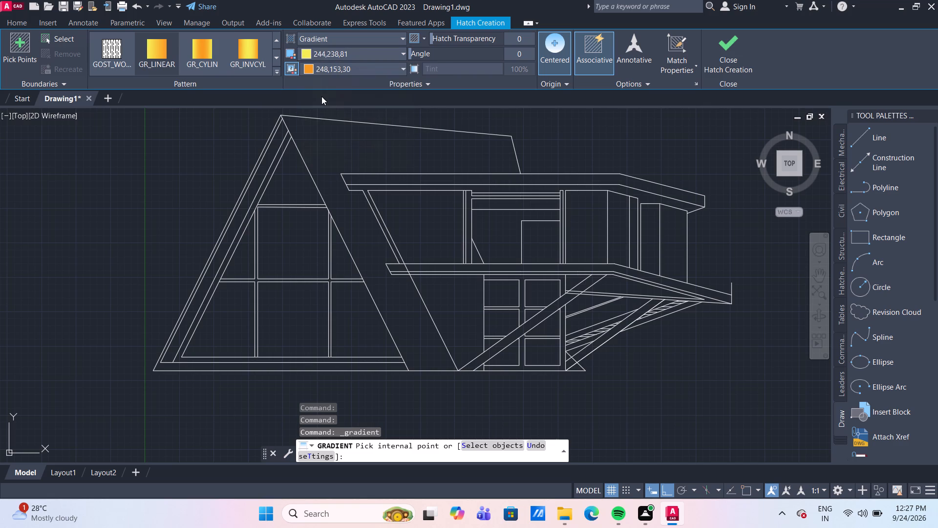
{"action": "left_click", "coordinate": [339, 68]}
{"action": "left_click", "coordinate": [333, 123]}
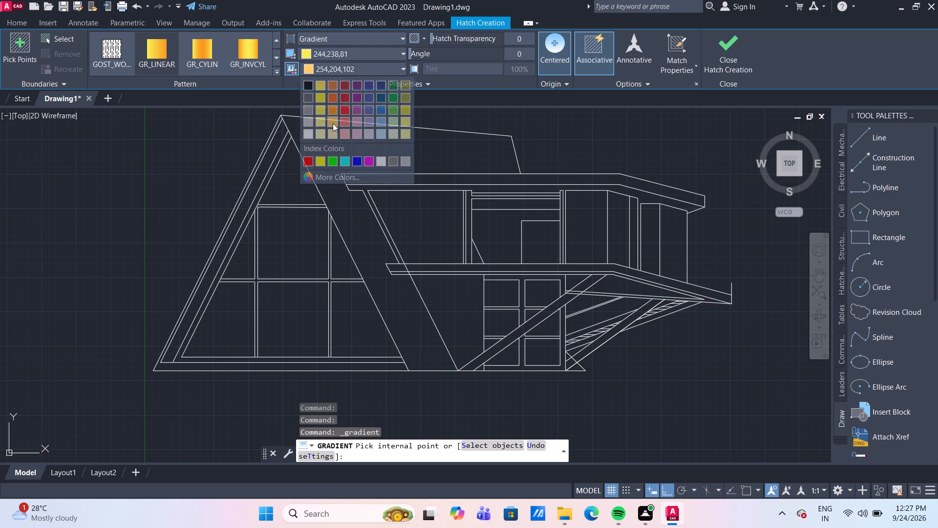
{"action": "left_click", "coordinate": [339, 49]}
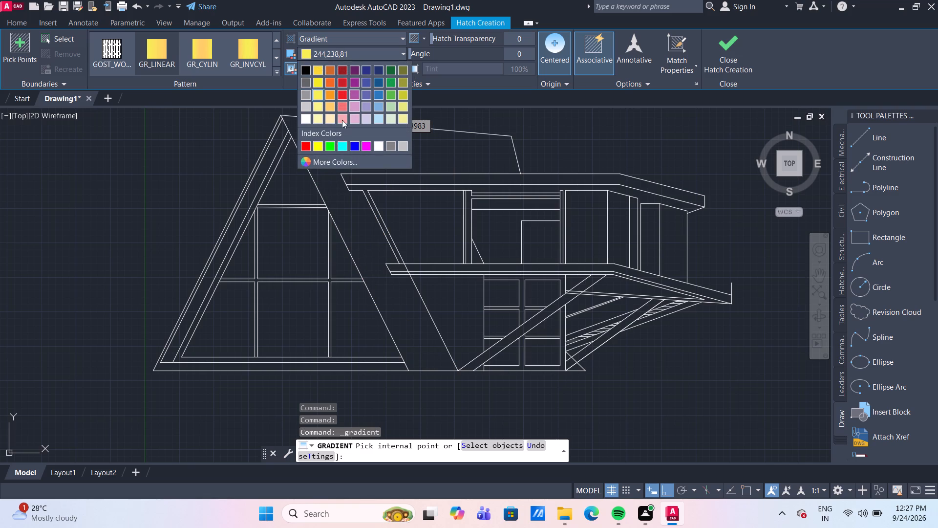
{"action": "left_click", "coordinate": [329, 118]}
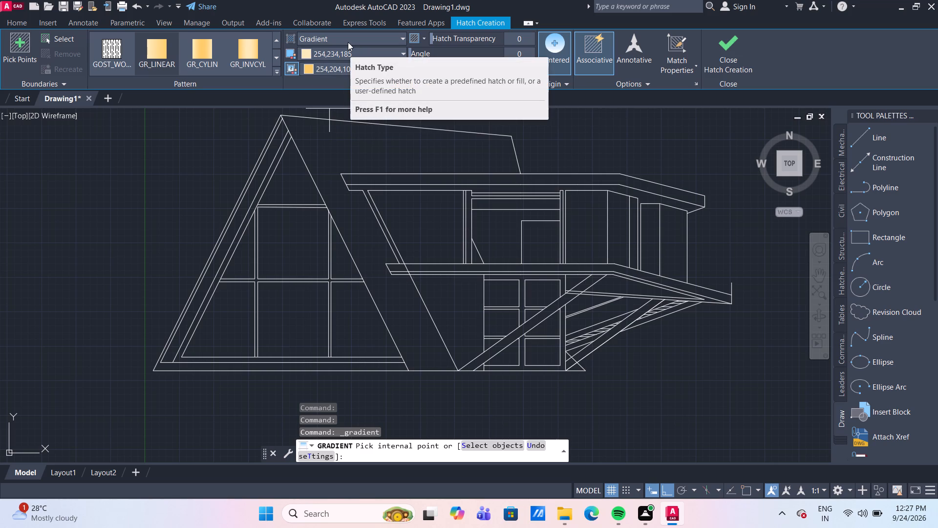
{"action": "left_click", "coordinate": [205, 46]}
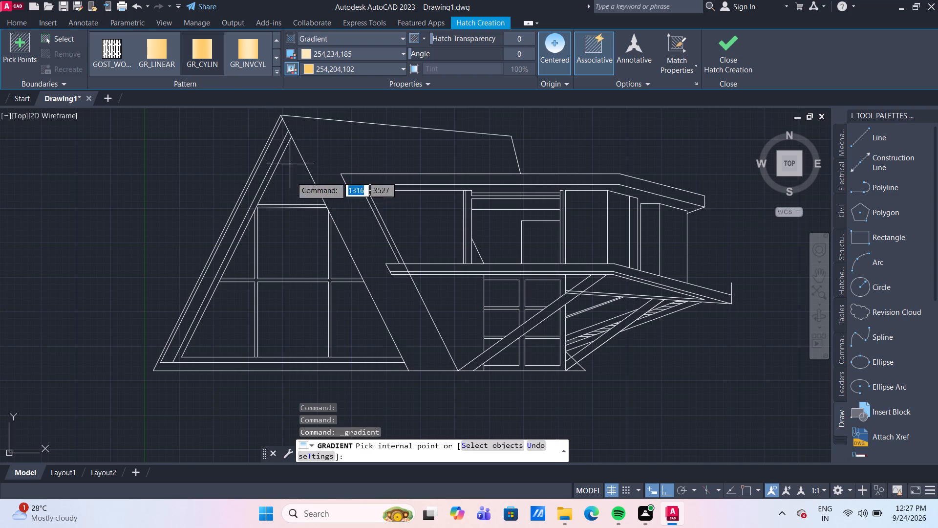
{"action": "left_click", "coordinate": [300, 309]}
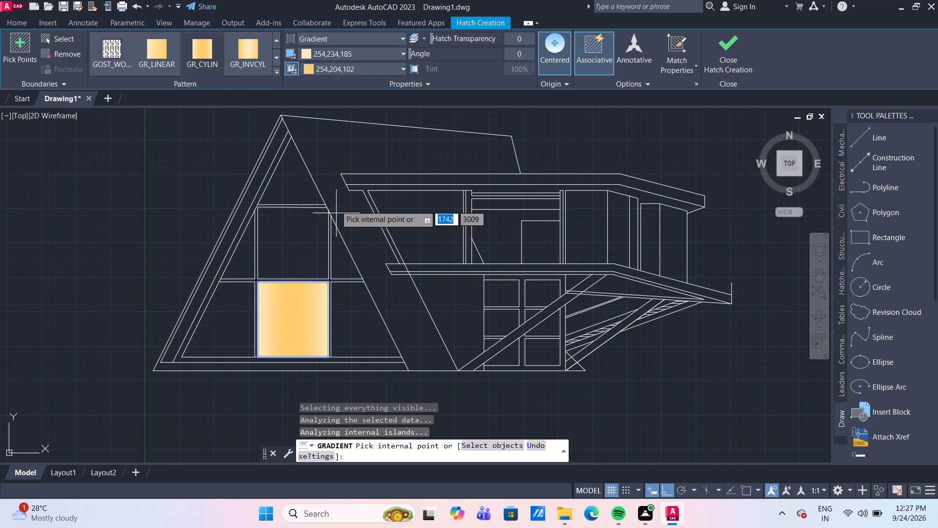
{"action": "key", "text": "Return"}
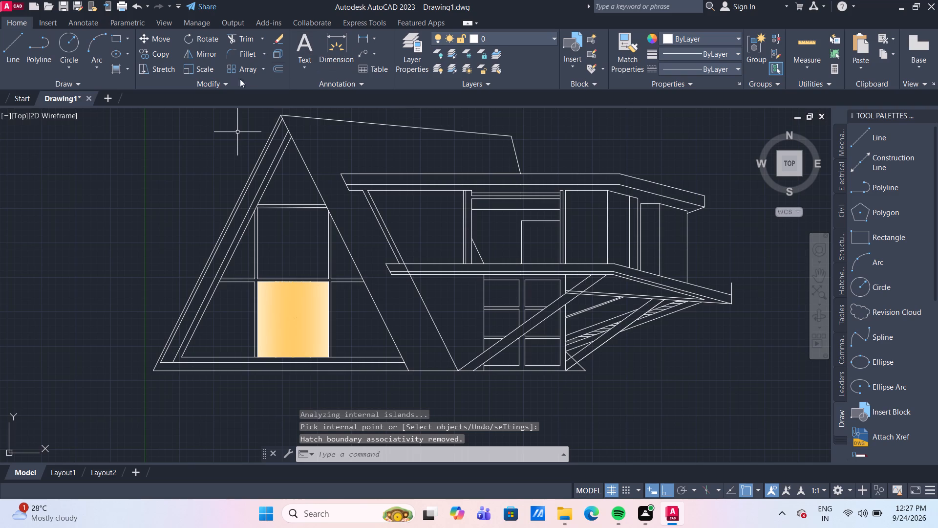
Fill the A-frame's lower left window pane with a GR_LINEAR gradient in the same two colours.
{"action": "left_click", "coordinate": [115, 73]}
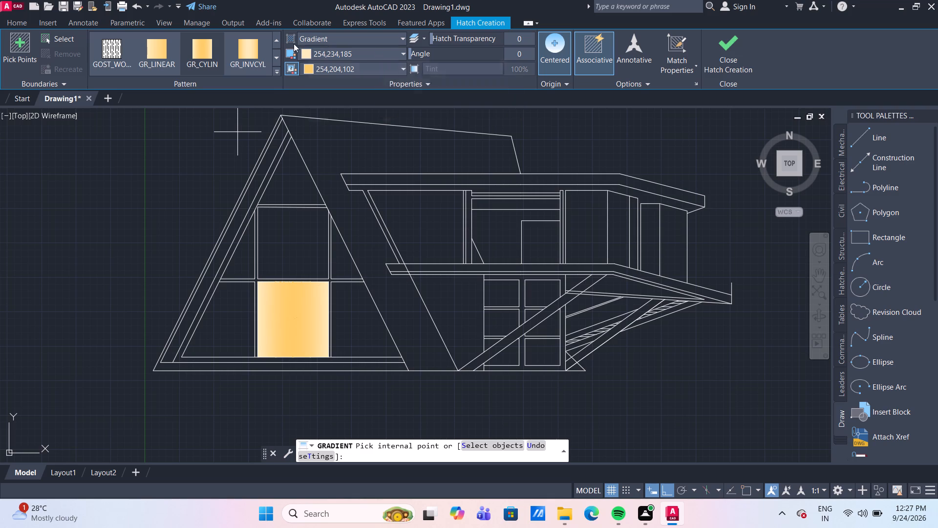
{"action": "left_click", "coordinate": [160, 51]}
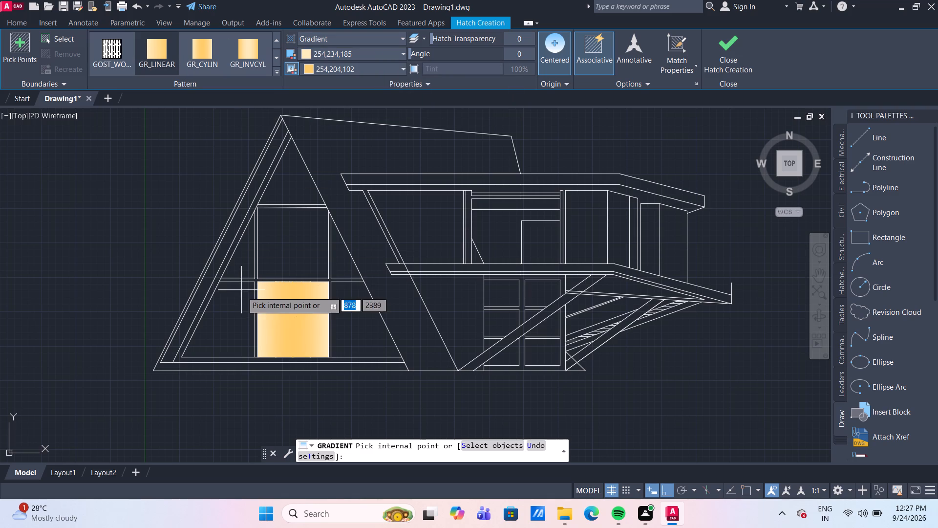
{"action": "left_click", "coordinate": [233, 304]}
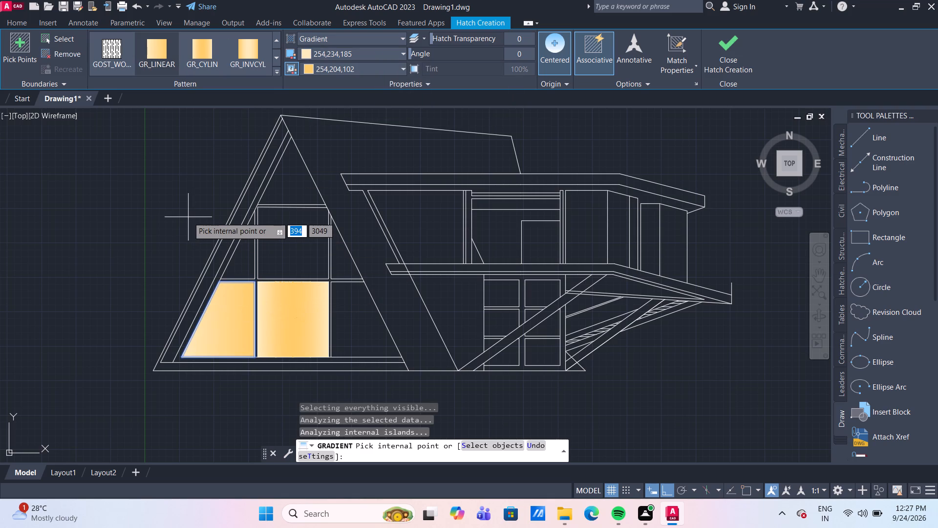
{"action": "key", "text": "Return"}
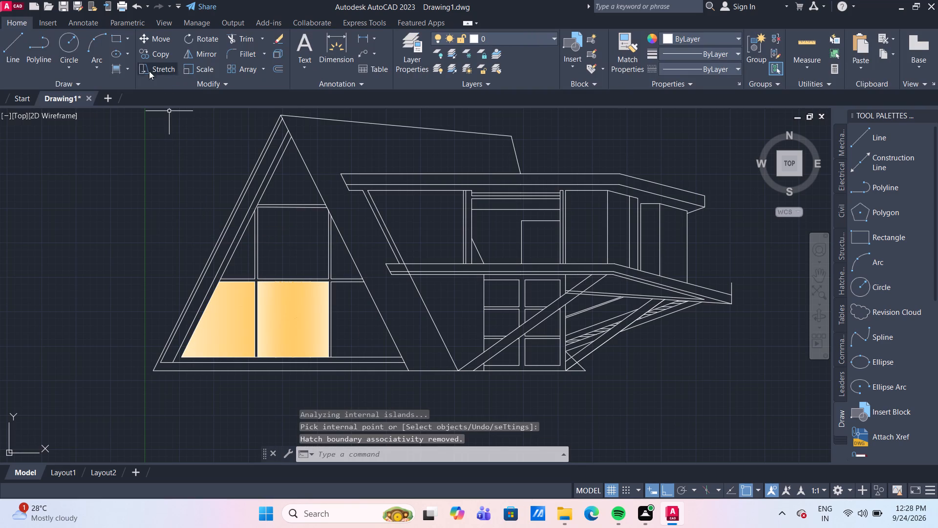
Fill the A-frame's lower right window pane with a GR_CURVED gradient in the same two colours.
{"action": "left_click", "coordinate": [119, 67]}
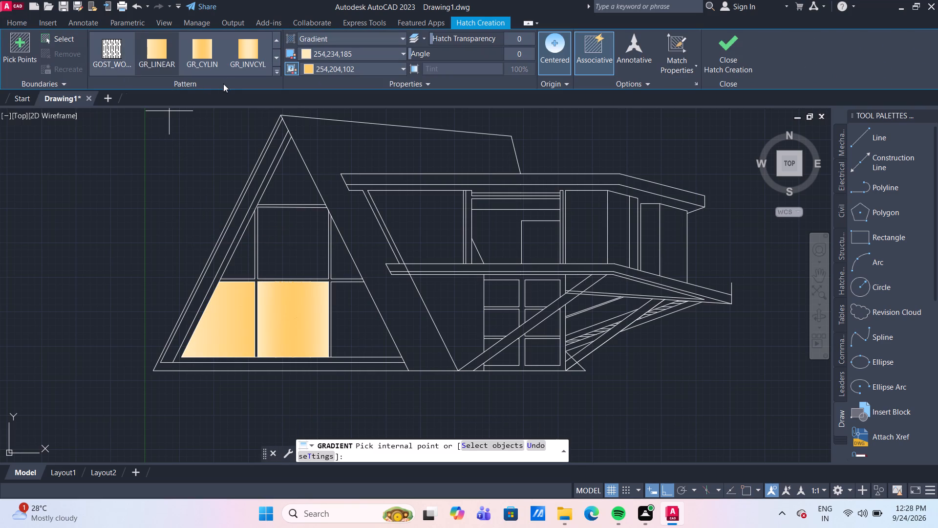
{"action": "left_click", "coordinate": [277, 63]}
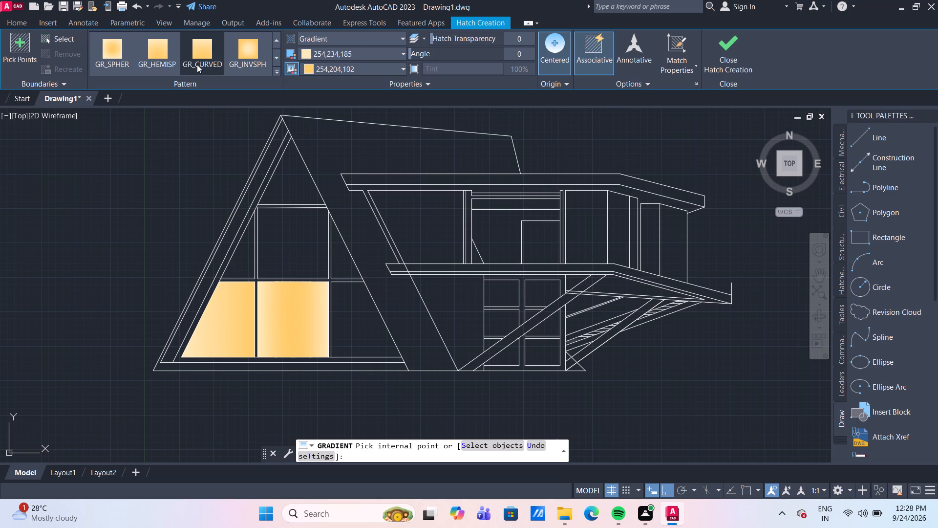
{"action": "left_click", "coordinate": [199, 51]}
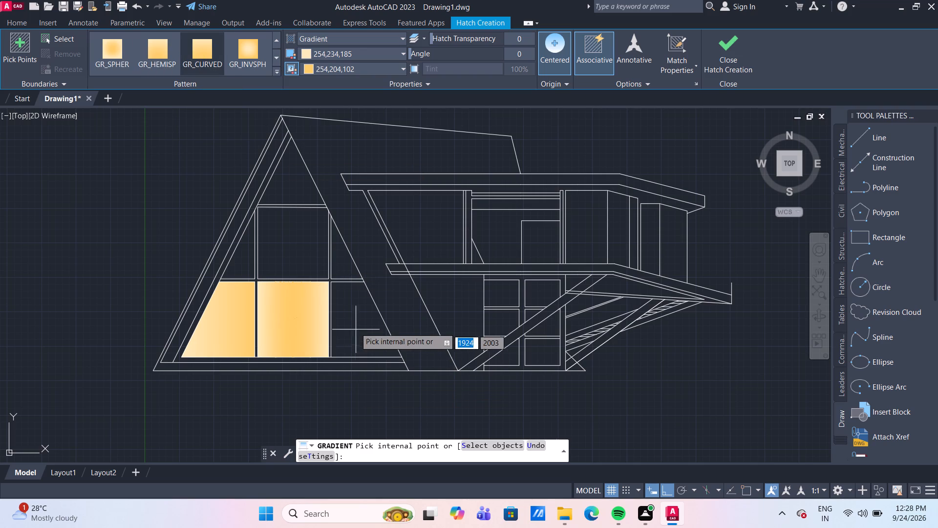
{"action": "left_click", "coordinate": [355, 320]}
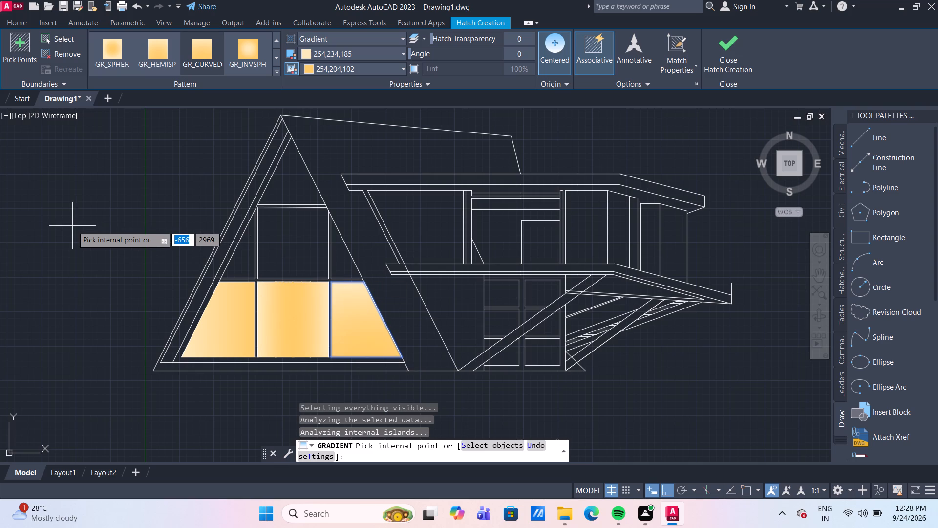
{"action": "key", "text": "Return"}
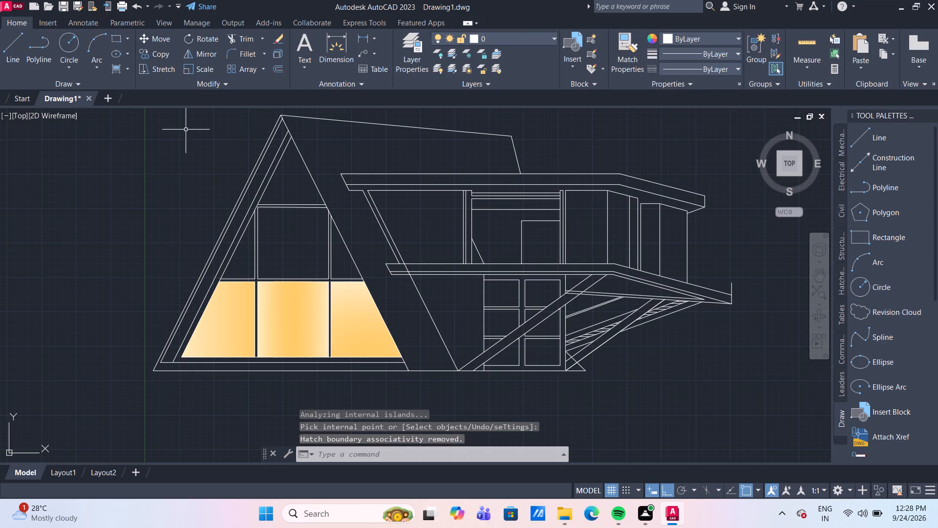
Fill the A-frame's square middle-row pane with a GR_SPHER gradient, changing the first colour to 147,149,152.
{"action": "left_click", "coordinate": [118, 69]}
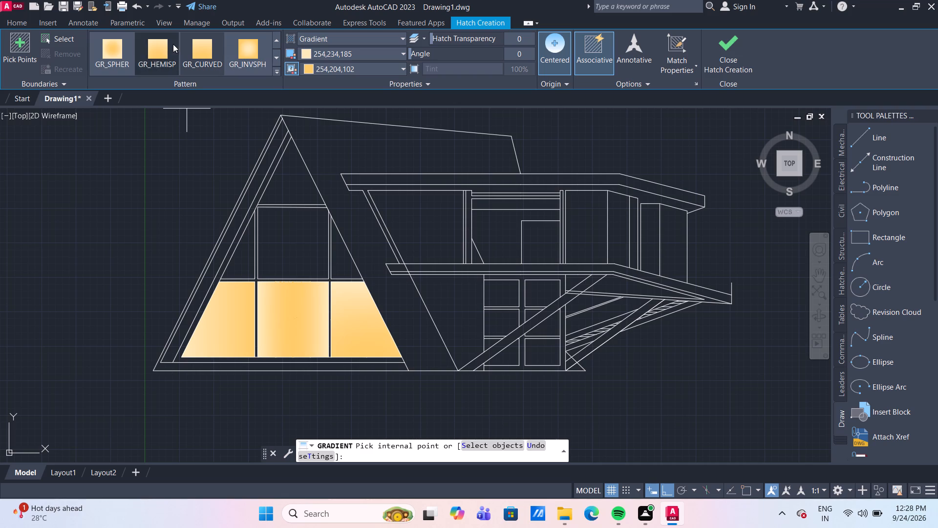
{"action": "left_click", "coordinate": [340, 51]}
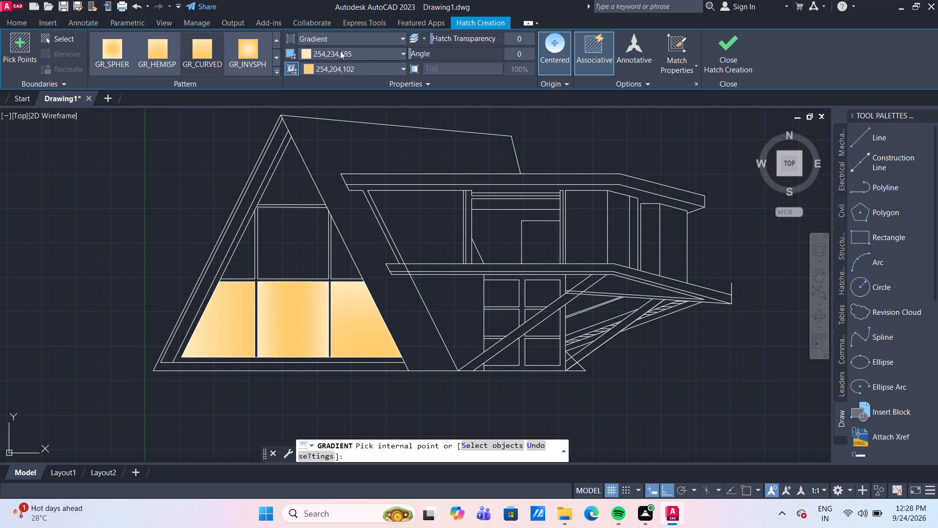
{"action": "left_click", "coordinate": [309, 94]}
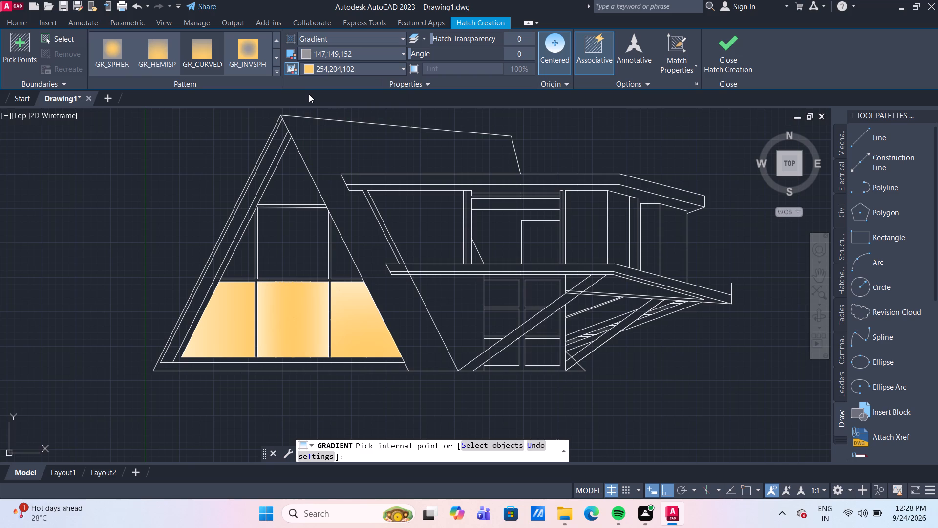
{"action": "left_click", "coordinate": [115, 54]}
{"action": "left_click", "coordinate": [292, 246]}
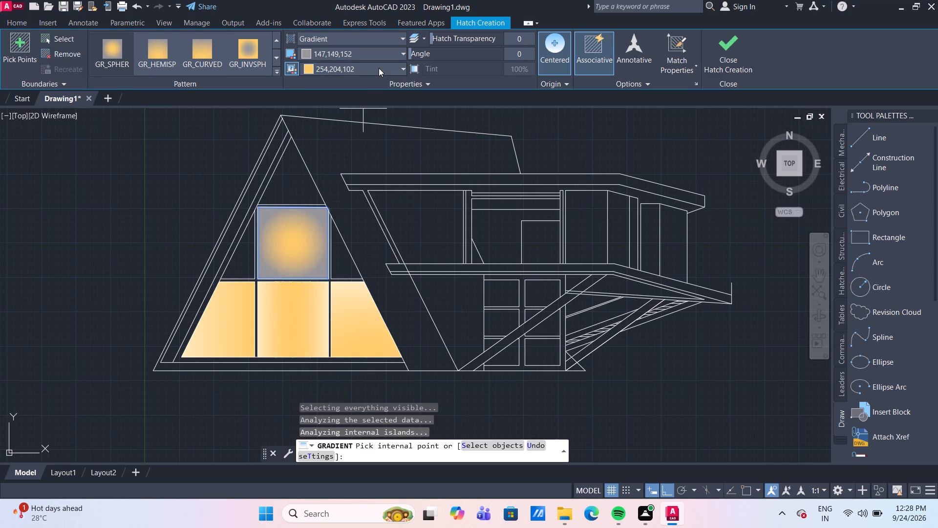
{"action": "key", "text": "Return"}
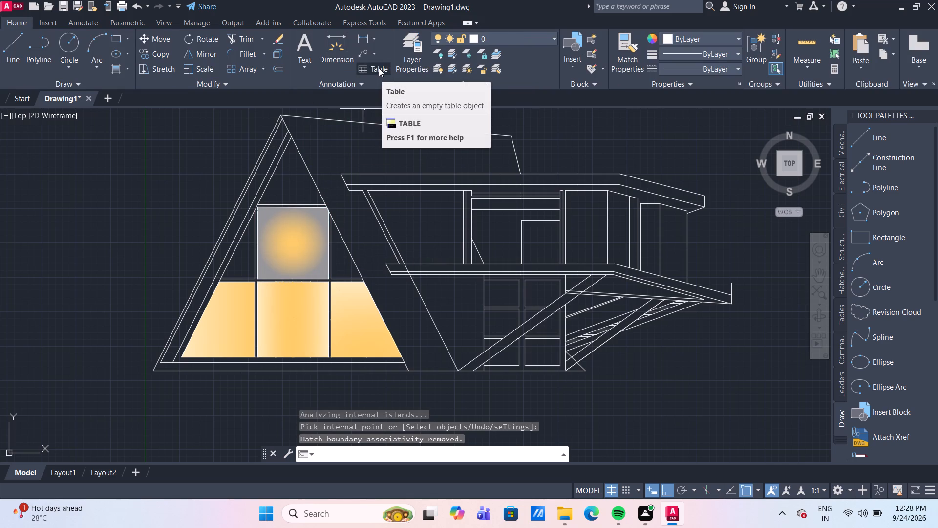
Fill the left triangular pane of the A-frame's middle row with a GR_HEMISP gradient in the current colours.
{"action": "left_click", "coordinate": [115, 68]}
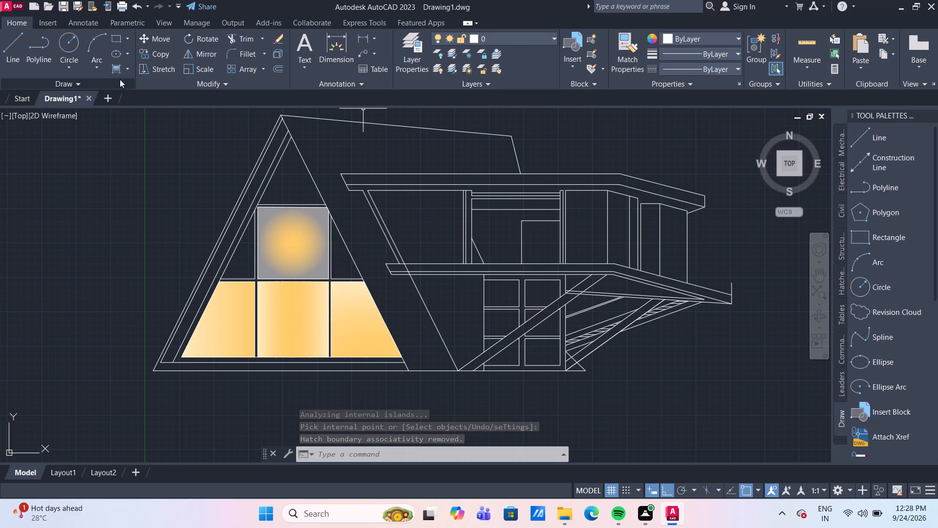
{"action": "left_click", "coordinate": [114, 72]}
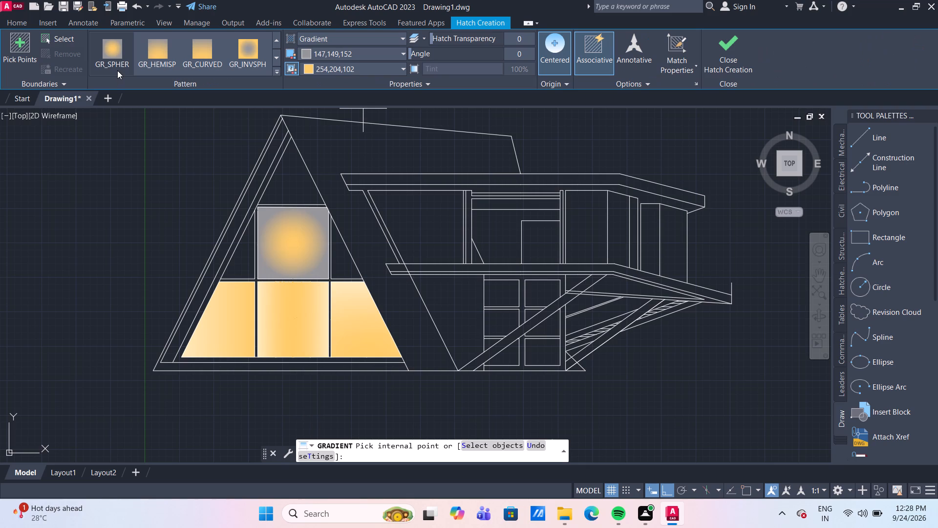
{"action": "left_click", "coordinate": [169, 48]}
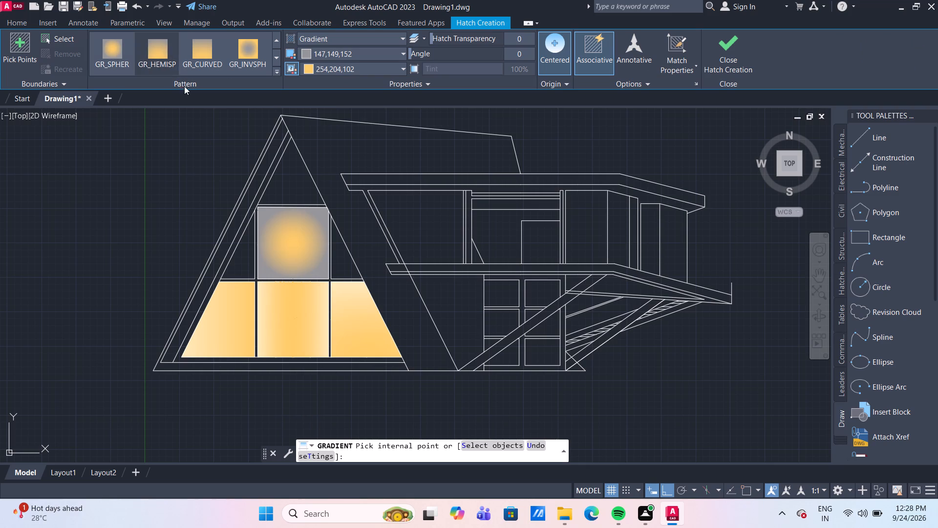
{"action": "left_click", "coordinate": [249, 266]}
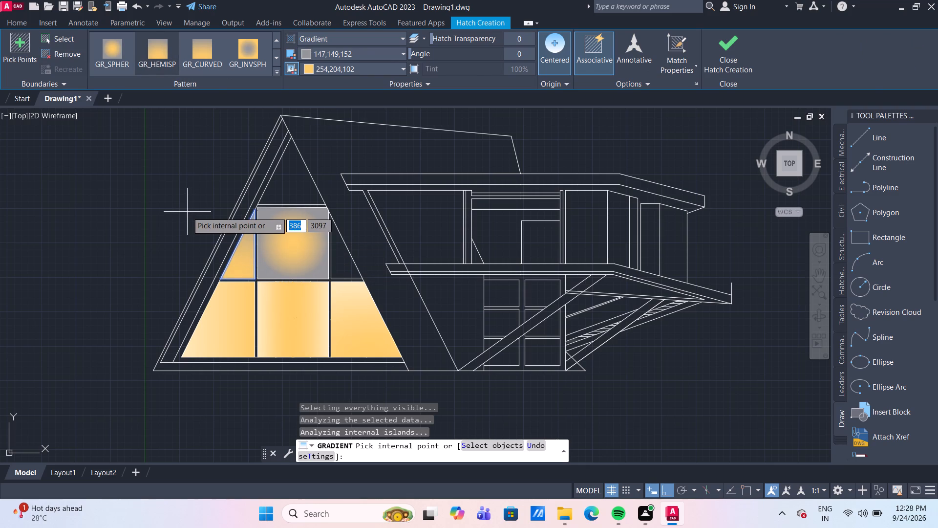
{"action": "key", "text": "Return"}
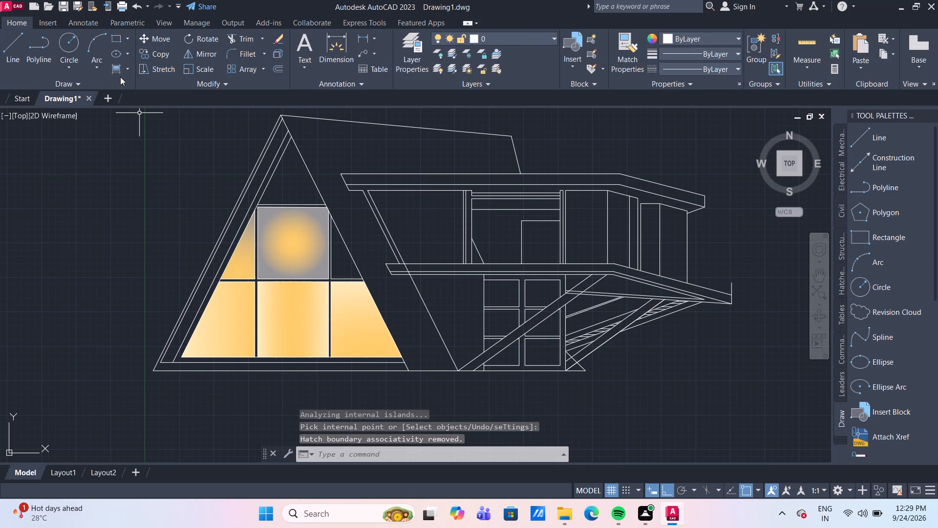
Fill the right triangular pane of the A-frame's middle row with a GR_HEMISP gradient in the current colours.
{"action": "left_click", "coordinate": [119, 70]}
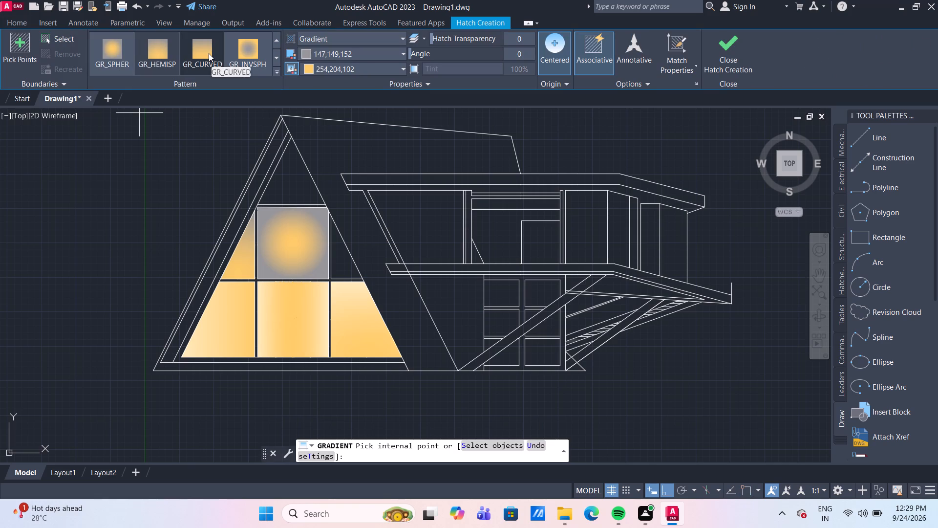
{"action": "left_click", "coordinate": [274, 56]}
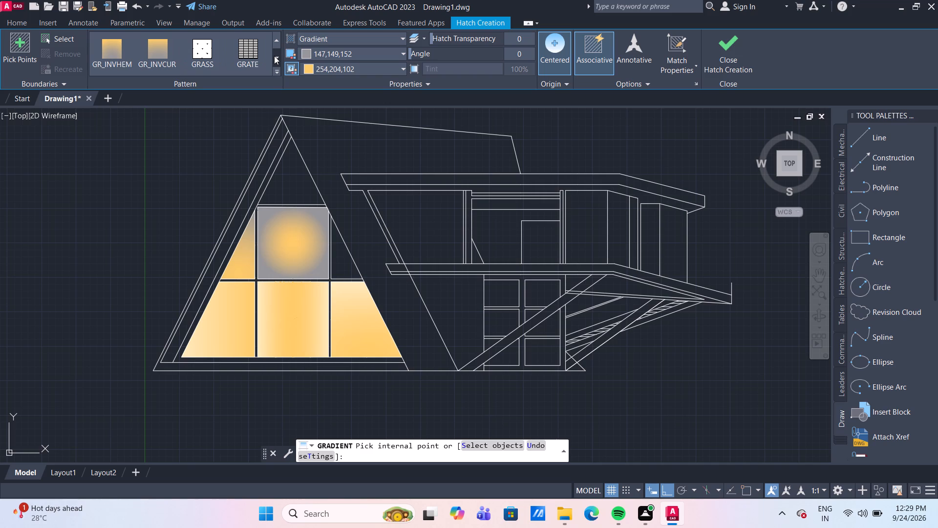
{"action": "left_click", "coordinate": [278, 32]}
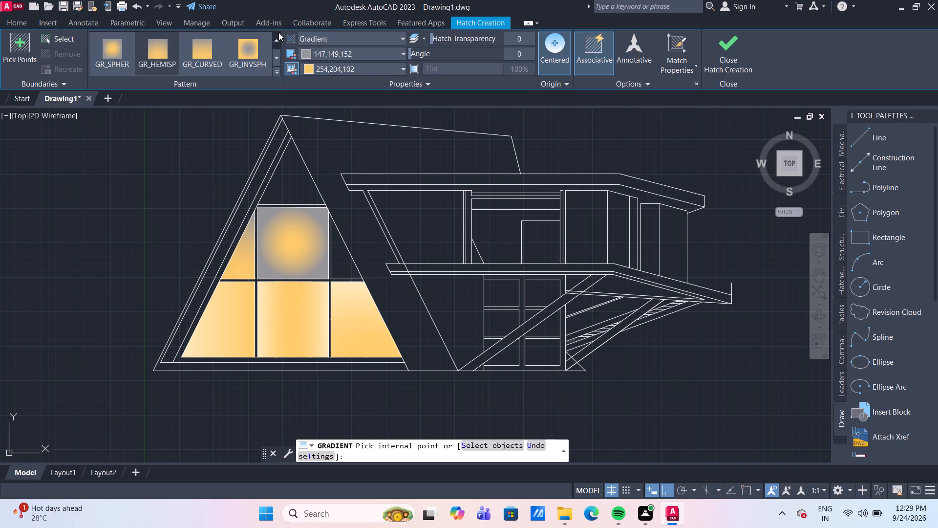
{"action": "left_click", "coordinate": [278, 32]}
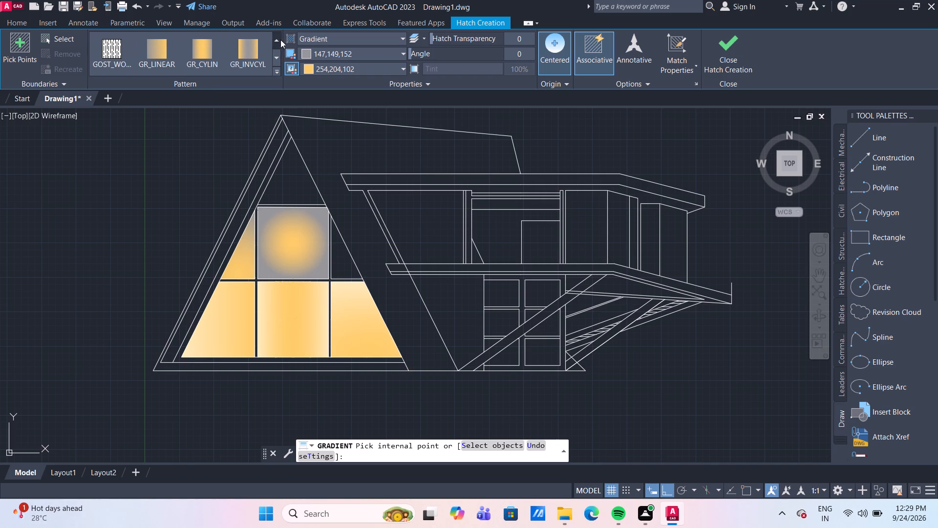
{"action": "left_click", "coordinate": [277, 58]}
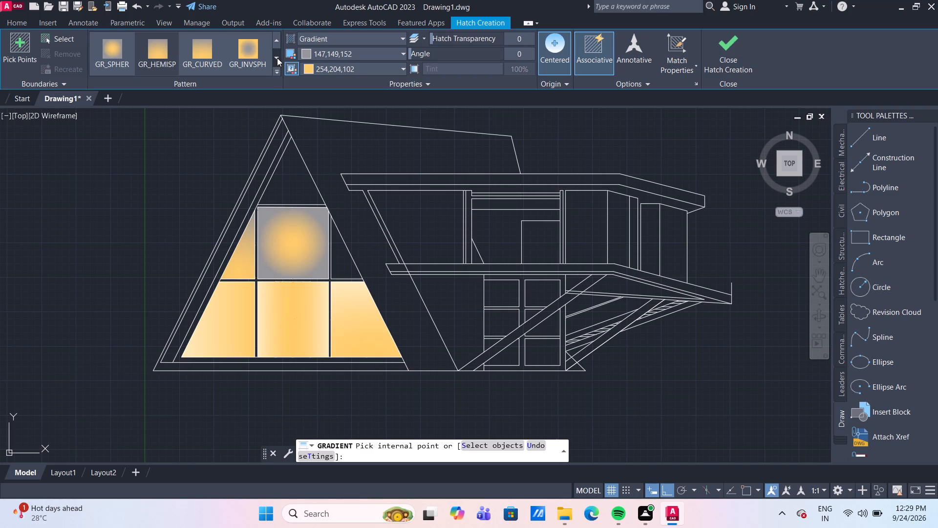
{"action": "left_click", "coordinate": [161, 53]}
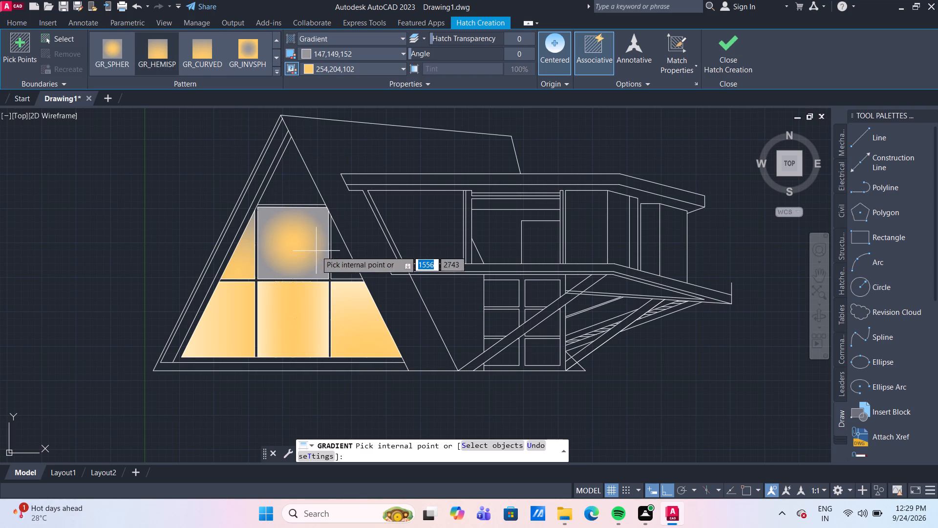
{"action": "left_click", "coordinate": [343, 265]}
{"action": "key", "text": "Return"}
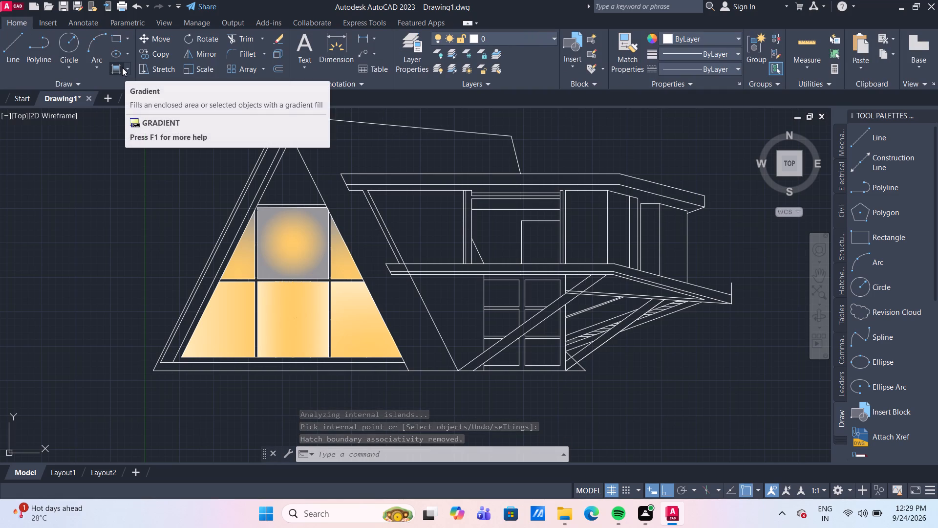
Fill the A-frame's top triangular pane with a GR_HEMISP gradient in the current colours.
{"action": "left_click", "coordinate": [122, 67]}
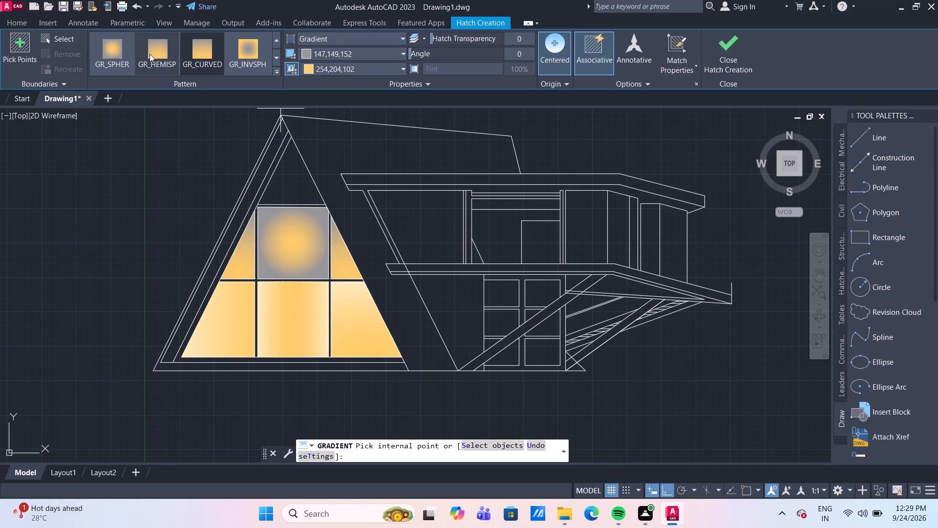
{"action": "left_click", "coordinate": [163, 48]}
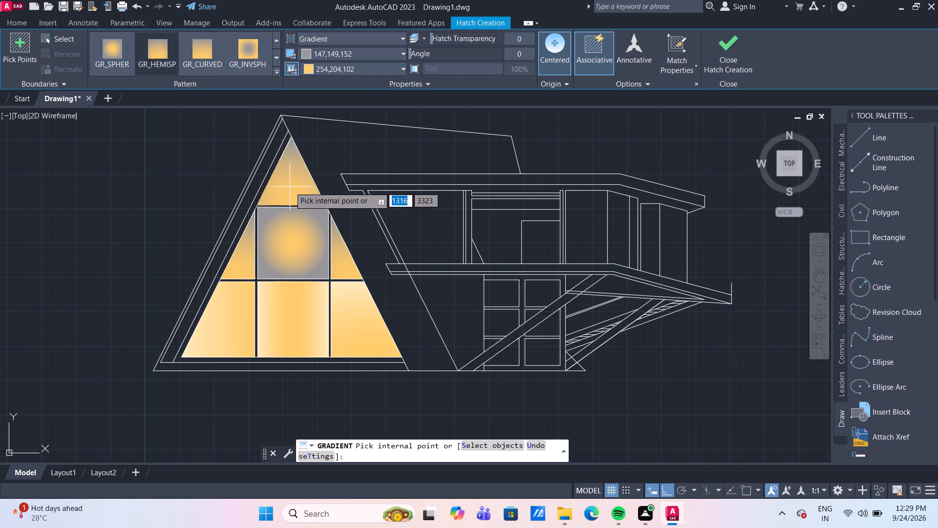
{"action": "left_click", "coordinate": [290, 187]}
{"action": "key", "text": "Return"}
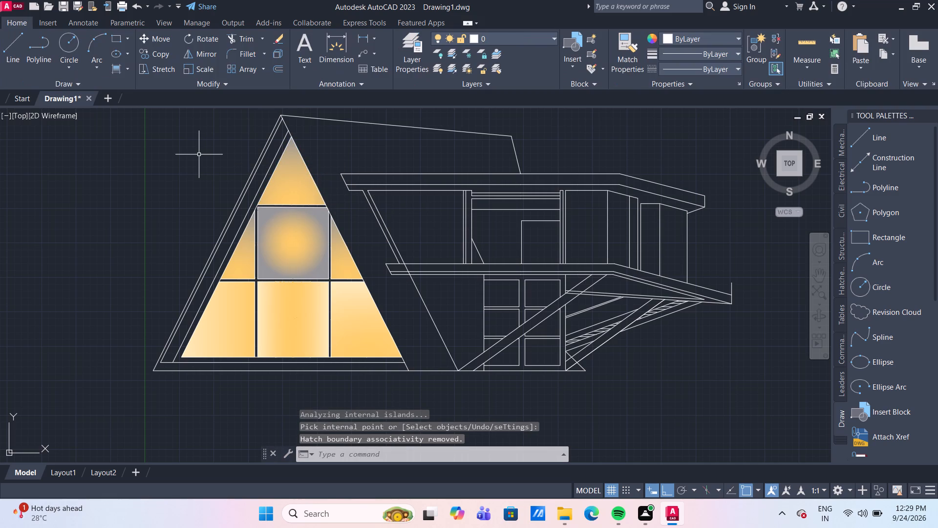
Start a SOLID hatch for the A-frame's window bars and set its colour to index 59 (RGB 38,38,19).
{"action": "scroll", "coordinate": [306, 244], "scroll_direction": "down", "scroll_amount": 2}
{"action": "scroll", "coordinate": [304, 255], "scroll_direction": "up", "scroll_amount": 4}
{"action": "scroll", "coordinate": [304, 257], "scroll_direction": "down", "scroll_amount": 2}
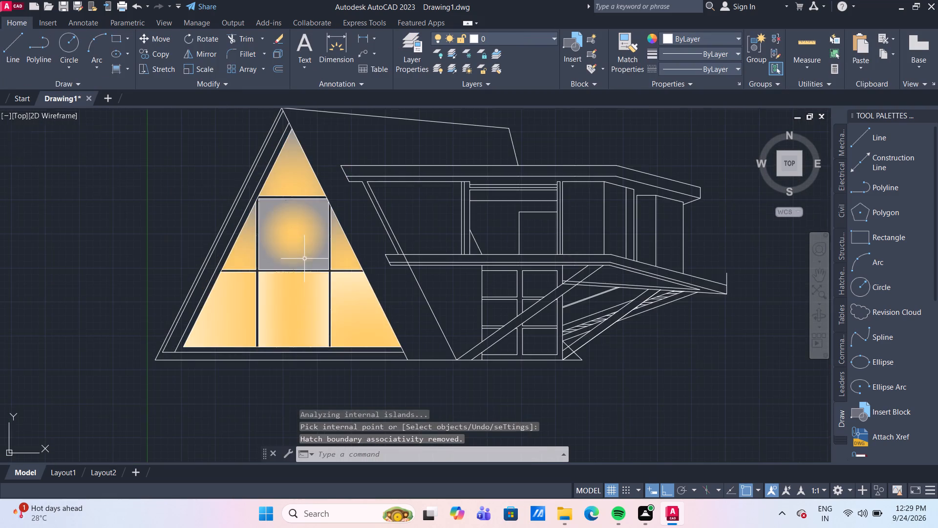
{"action": "scroll", "coordinate": [287, 285], "scroll_direction": "up", "scroll_amount": 3}
{"action": "middle_click_drag", "start_coordinate": [272, 271], "coordinate": [279, 260]}
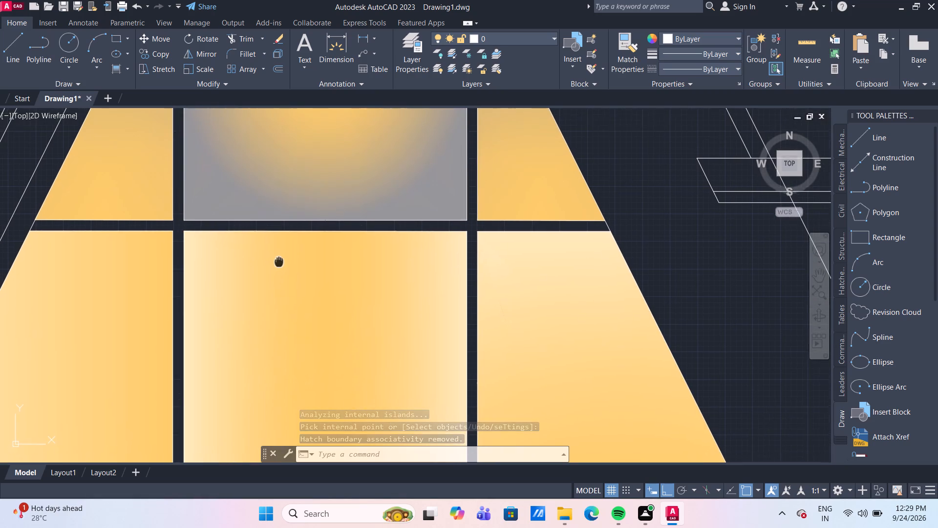
{"action": "middle_click_drag", "start_coordinate": [279, 260], "coordinate": [279, 257]}
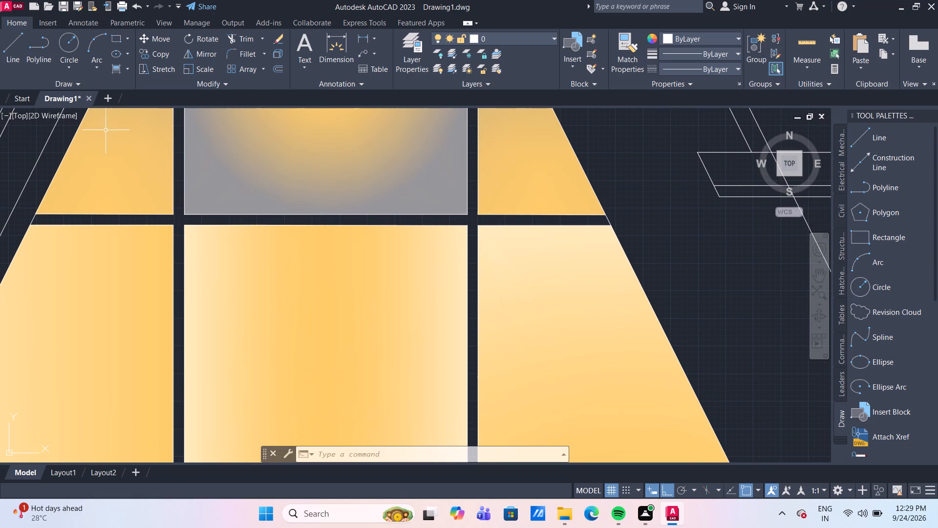
{"action": "left_click", "coordinate": [128, 72]}
{"action": "left_click", "coordinate": [134, 88]}
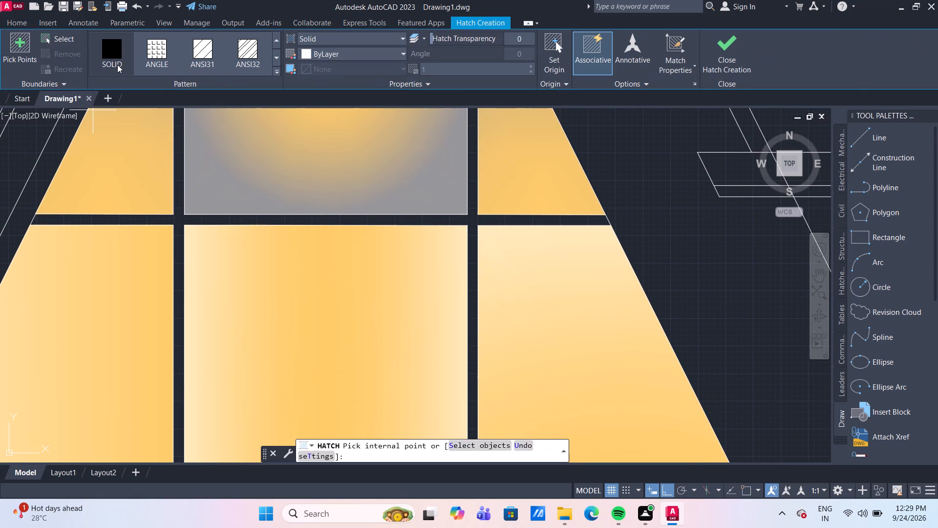
{"action": "left_click", "coordinate": [358, 47]}
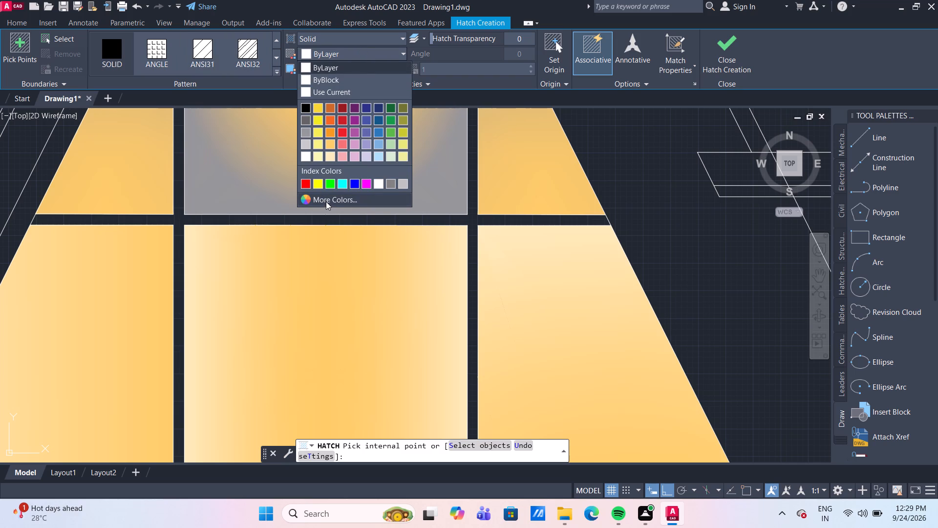
{"action": "left_click", "coordinate": [326, 201]}
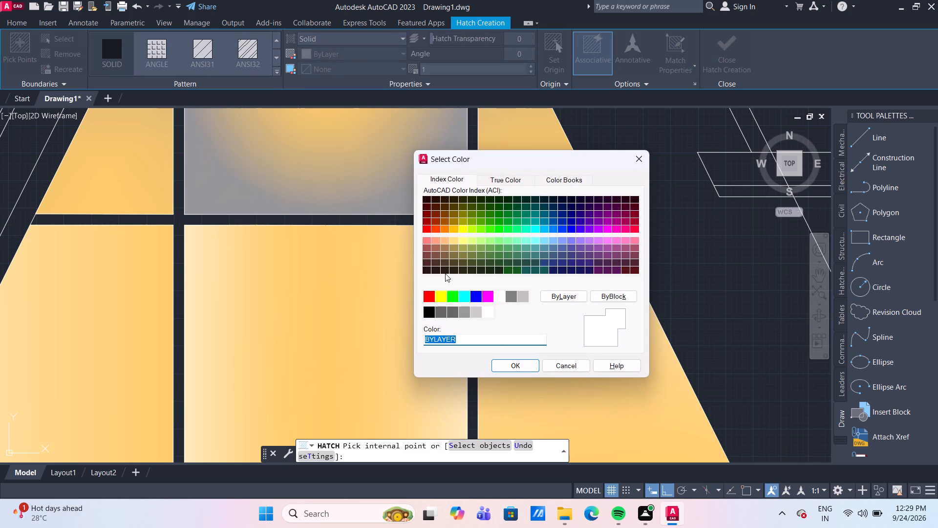
{"action": "left_click", "coordinate": [468, 268]}
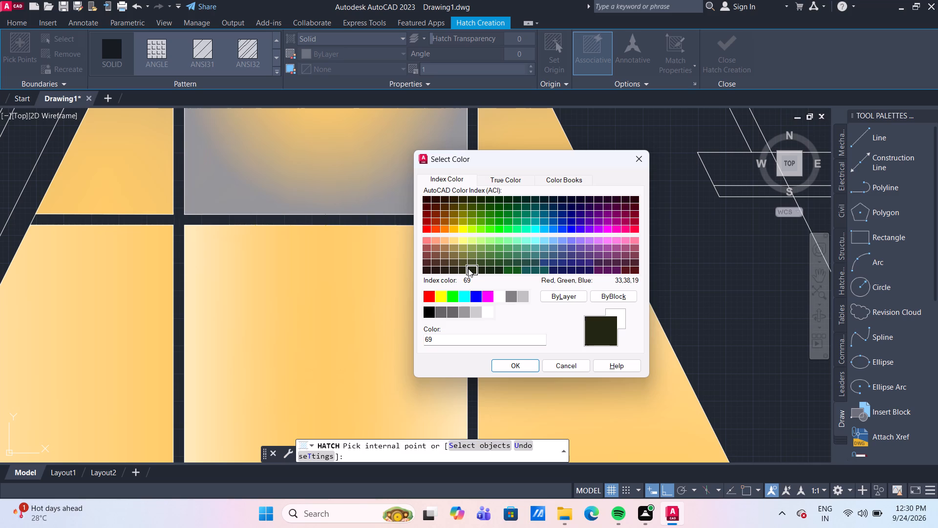
{"action": "left_click", "coordinate": [492, 269]}
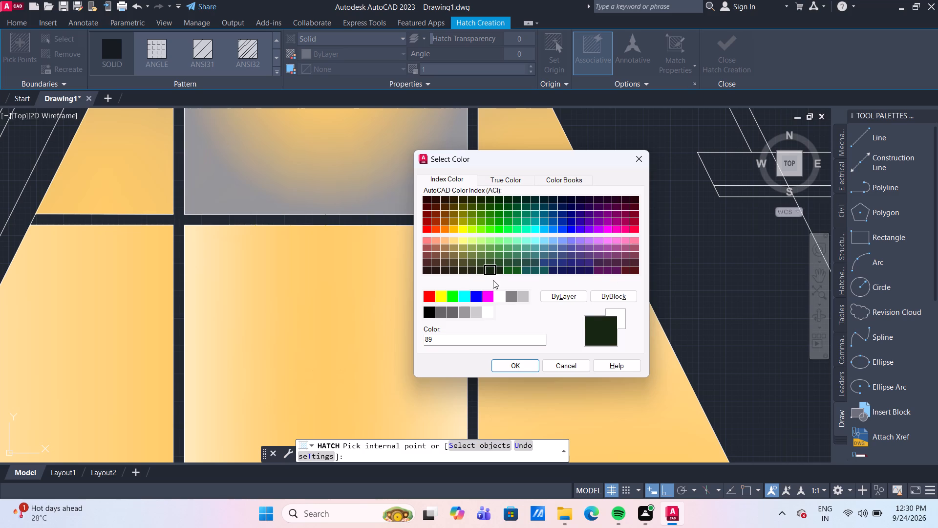
{"action": "left_click", "coordinate": [440, 310]}
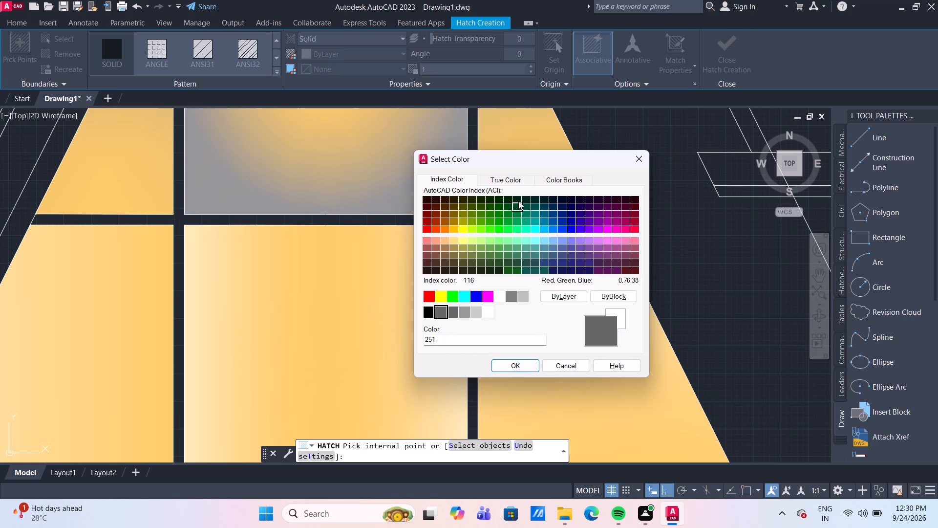
{"action": "left_click", "coordinate": [515, 181]}
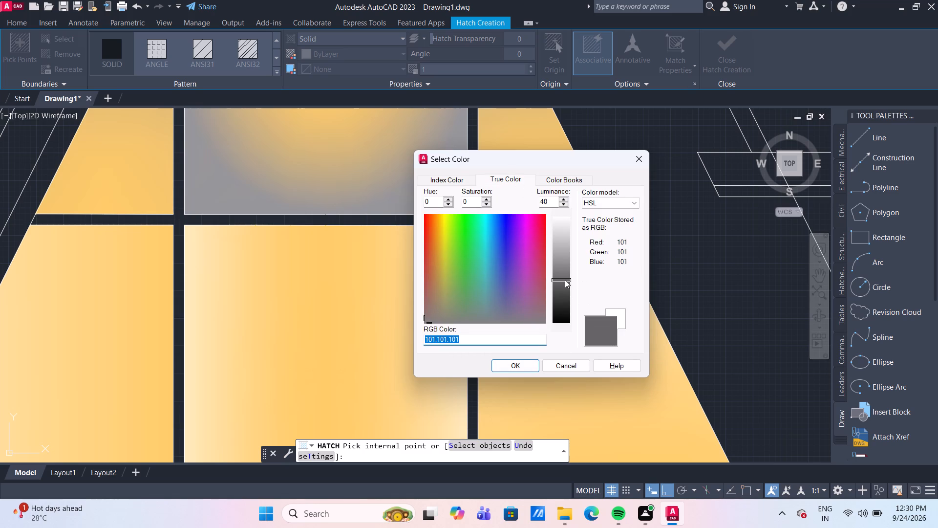
{"action": "left_click_drag", "start_coordinate": [565, 280], "coordinate": [572, 294]}
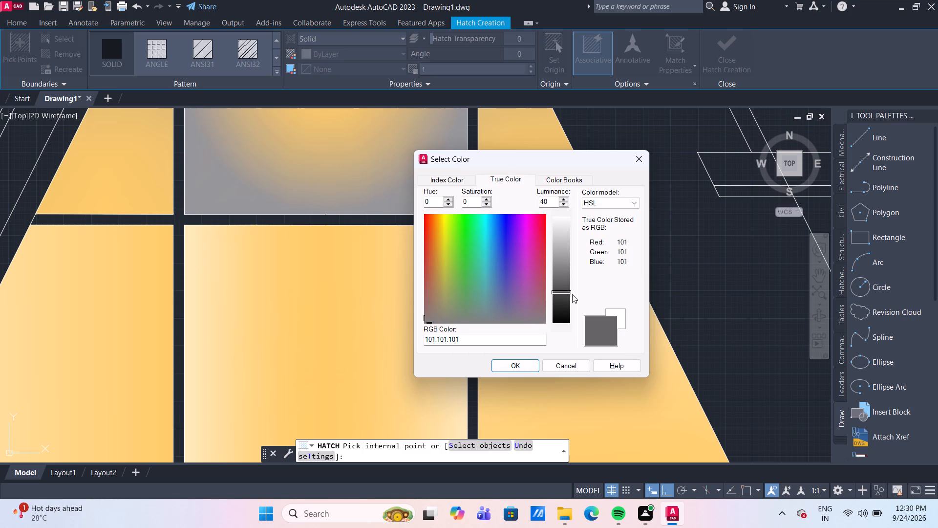
{"action": "left_click_drag", "start_coordinate": [566, 294], "coordinate": [563, 304]}
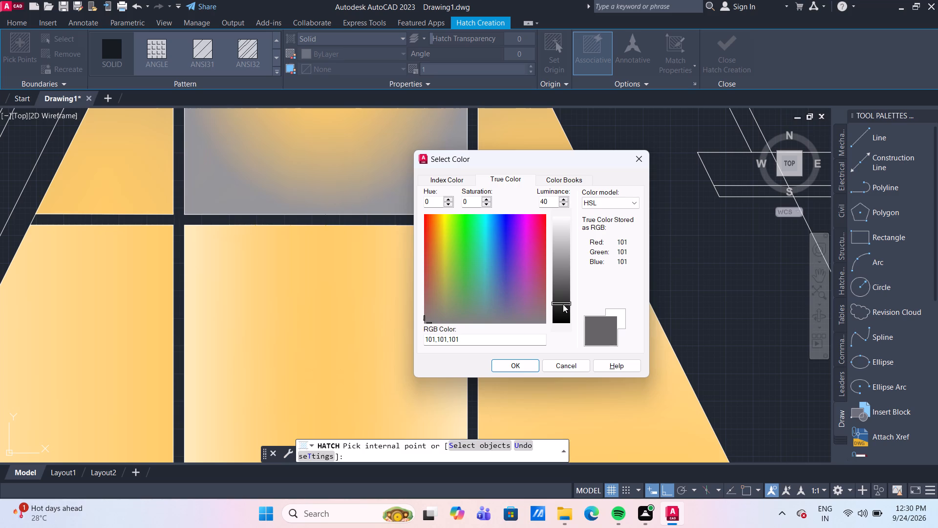
{"action": "left_click_drag", "start_coordinate": [563, 304], "coordinate": [565, 299]}
{"action": "left_click", "coordinate": [565, 299]}
{"action": "left_click", "coordinate": [565, 299]}
{"action": "left_click", "coordinate": [469, 180]}
{"action": "left_click", "coordinate": [513, 271]}
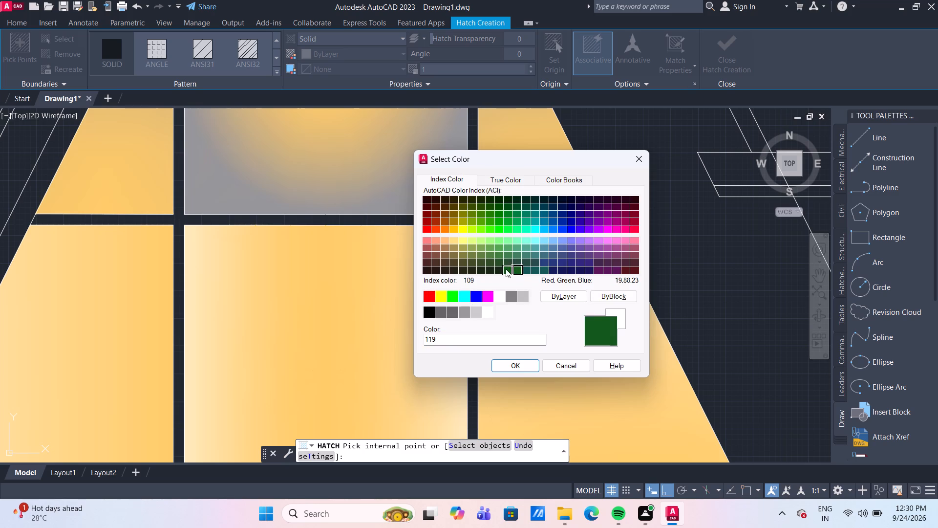
{"action": "left_click", "coordinate": [495, 270]}
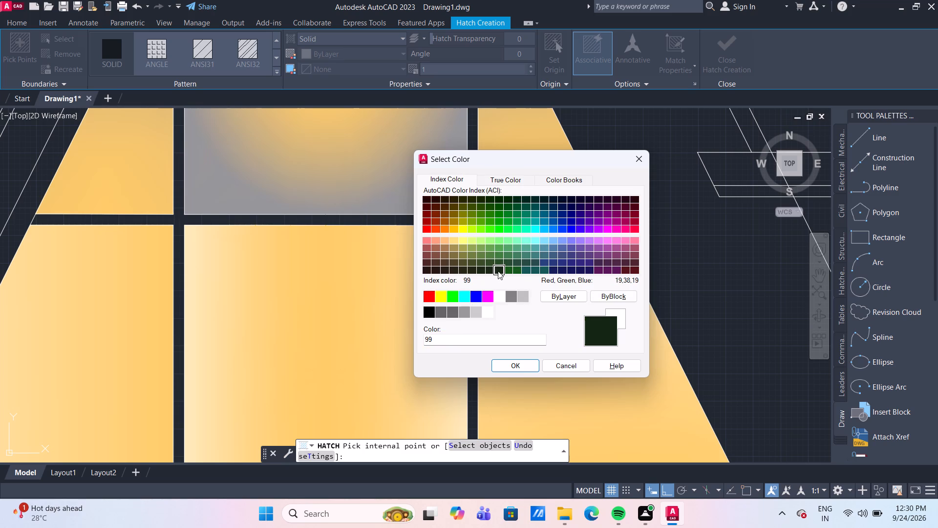
{"action": "left_click", "coordinate": [481, 272]}
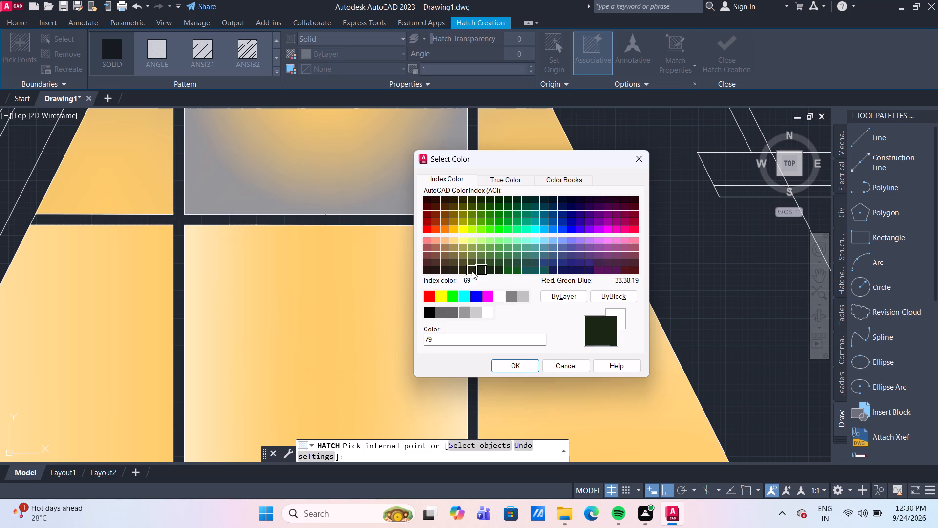
{"action": "left_click", "coordinate": [464, 272]}
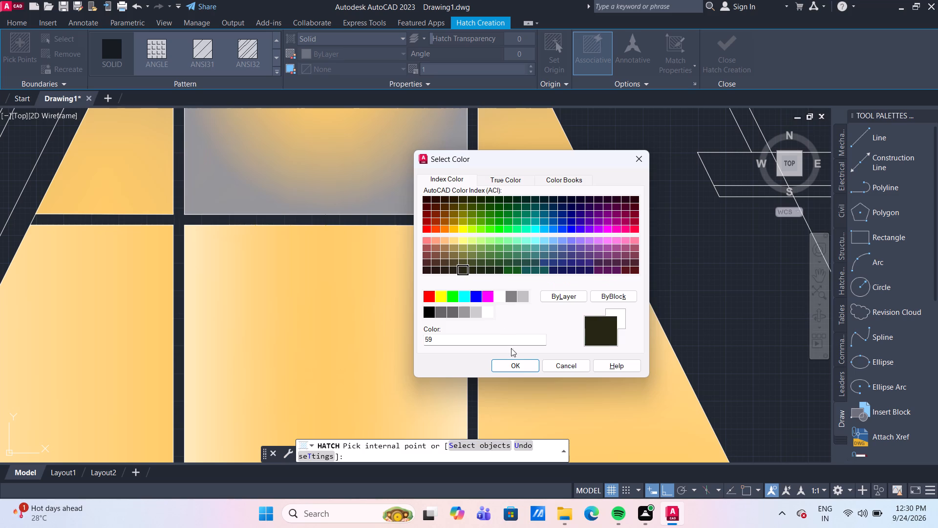
{"action": "left_click", "coordinate": [511, 178]}
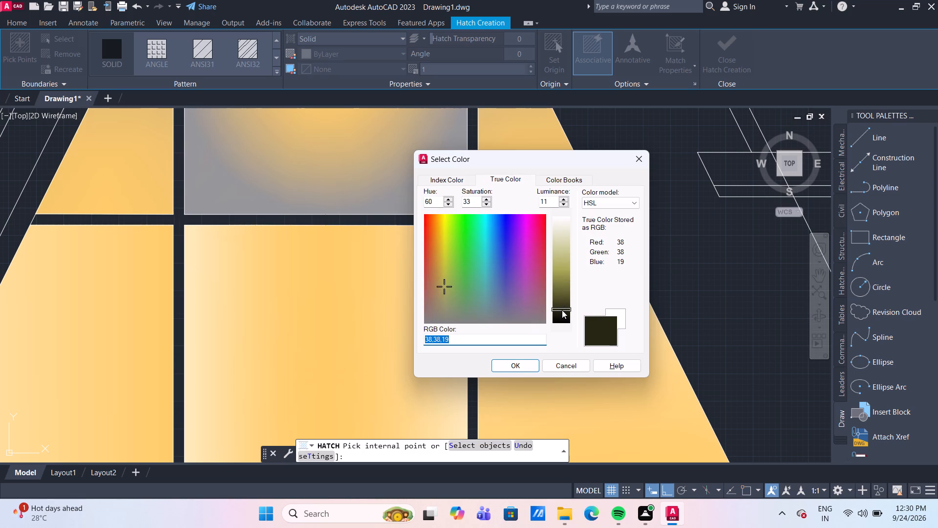
{"action": "left_click", "coordinate": [522, 367]}
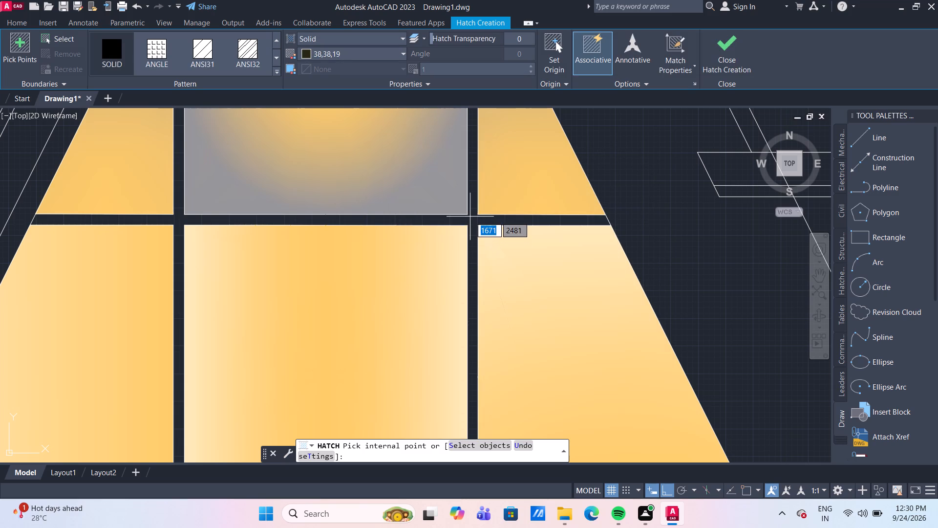
Fill the connected strips between the A-frame's window panes with the solid 38,38,19 hatch.
{"action": "left_click", "coordinate": [475, 220]}
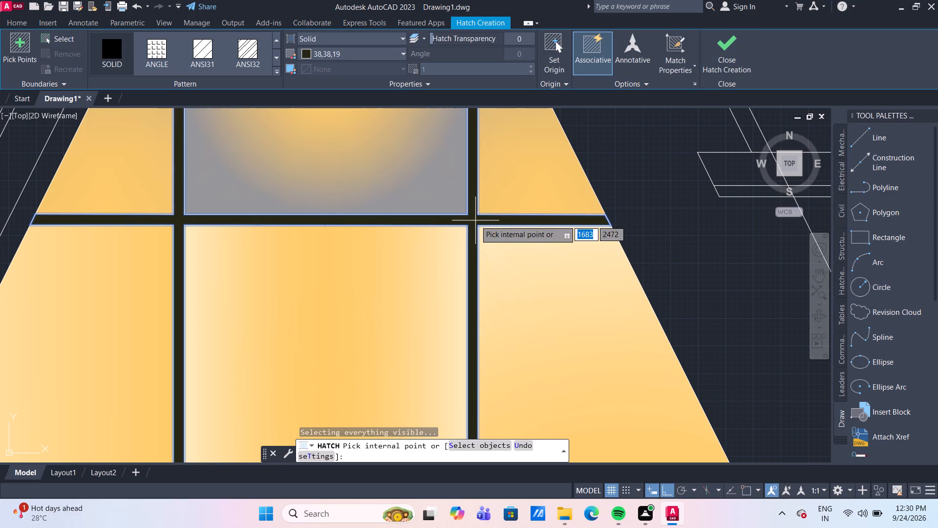
{"action": "scroll", "coordinate": [614, 220], "scroll_direction": "down", "scroll_amount": 2}
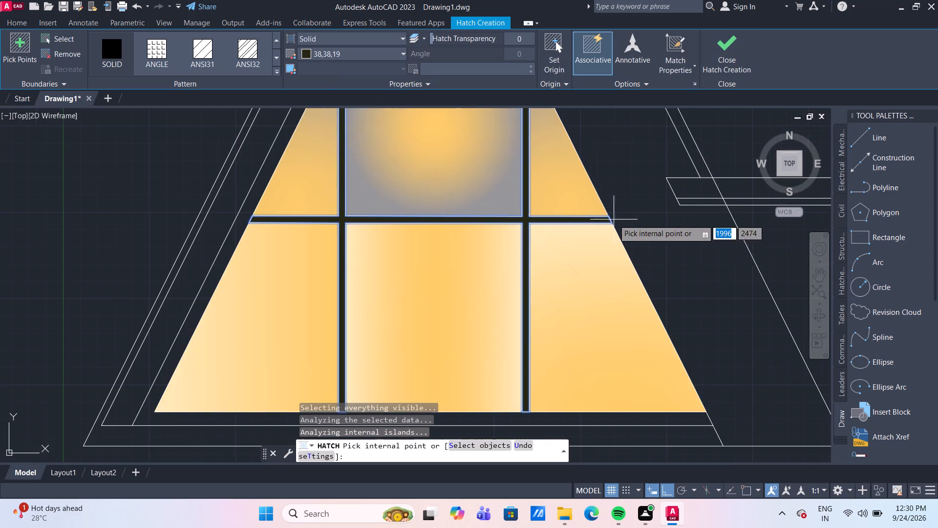
{"action": "scroll", "coordinate": [668, 237], "scroll_direction": "down", "scroll_amount": 1}
{"action": "middle_click_drag", "start_coordinate": [662, 221], "coordinate": [560, 286]}
{"action": "scroll", "coordinate": [560, 286], "scroll_direction": "down", "scroll_amount": 1}
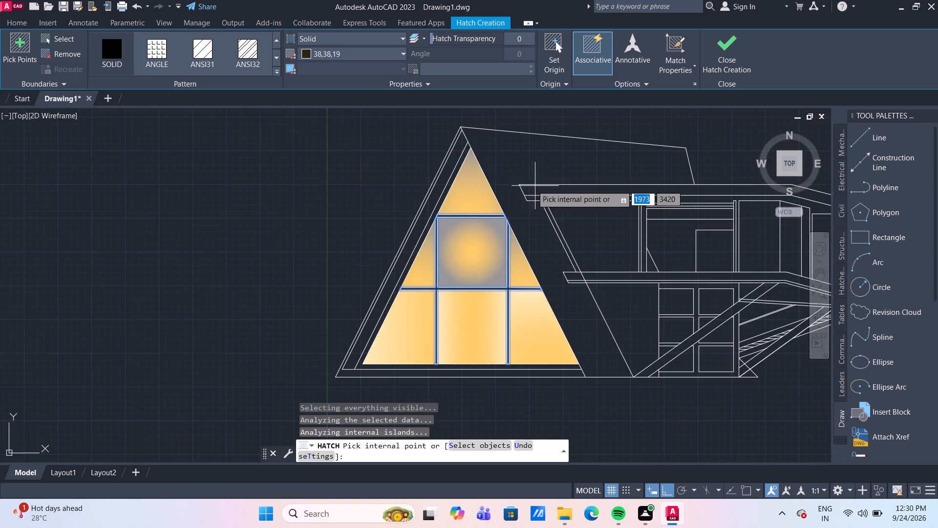
{"action": "scroll", "coordinate": [528, 182], "scroll_direction": "up", "scroll_amount": 2}
{"action": "key", "text": "Return"}
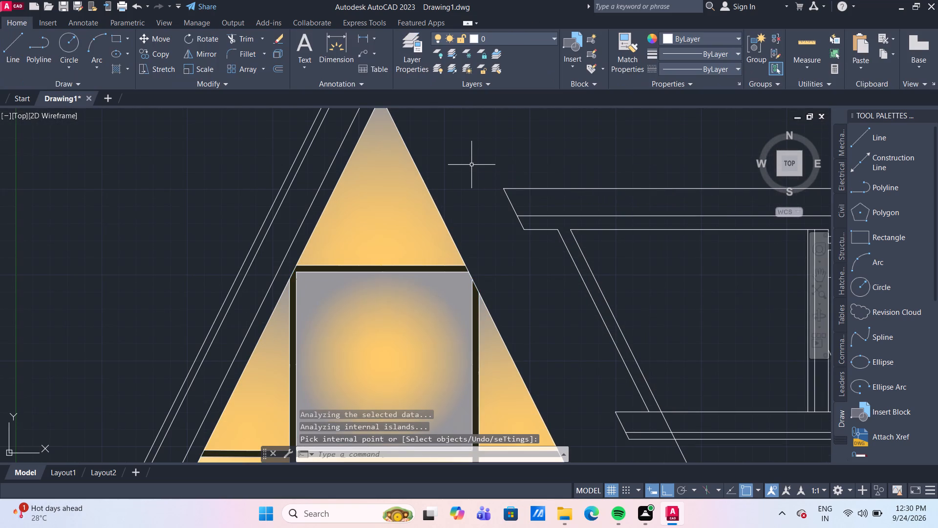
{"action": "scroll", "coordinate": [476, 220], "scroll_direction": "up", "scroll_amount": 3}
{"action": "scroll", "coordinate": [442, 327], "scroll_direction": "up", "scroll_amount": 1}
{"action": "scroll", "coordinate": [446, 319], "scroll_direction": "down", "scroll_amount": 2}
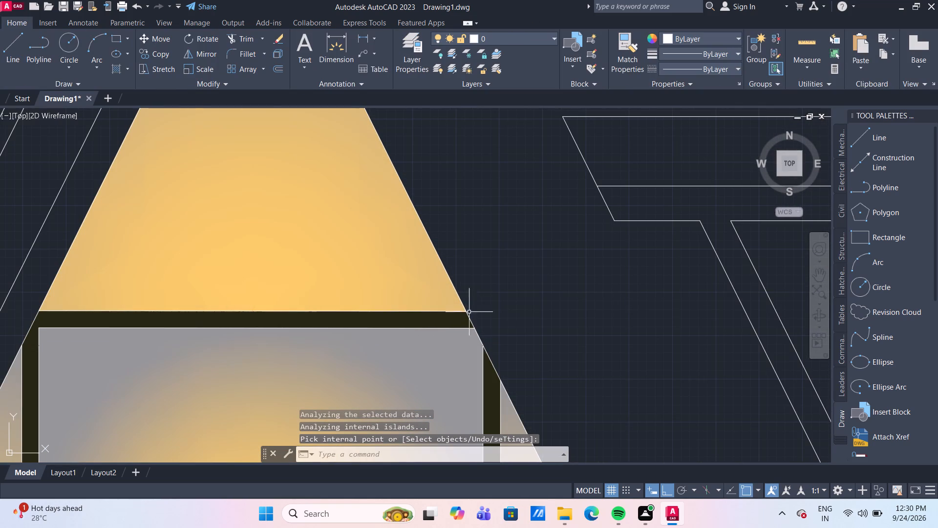
Recolour the solid hatch of the A-frame's window bars to true colour 56,56,0 (hue 60, saturation 100, luminance 11).
{"action": "scroll", "coordinate": [489, 308], "scroll_direction": "down", "scroll_amount": 2}
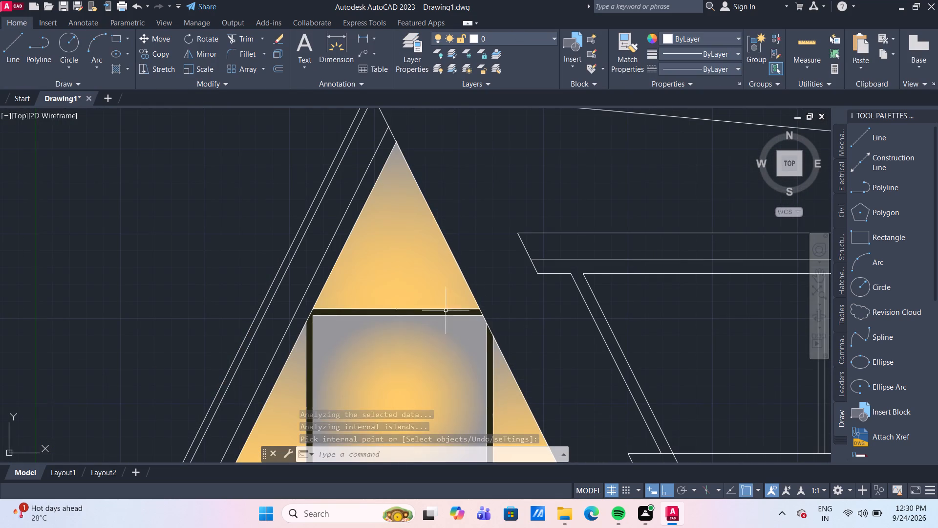
{"action": "scroll", "coordinate": [423, 308], "scroll_direction": "up", "scroll_amount": 1}
{"action": "left_click", "coordinate": [424, 317]}
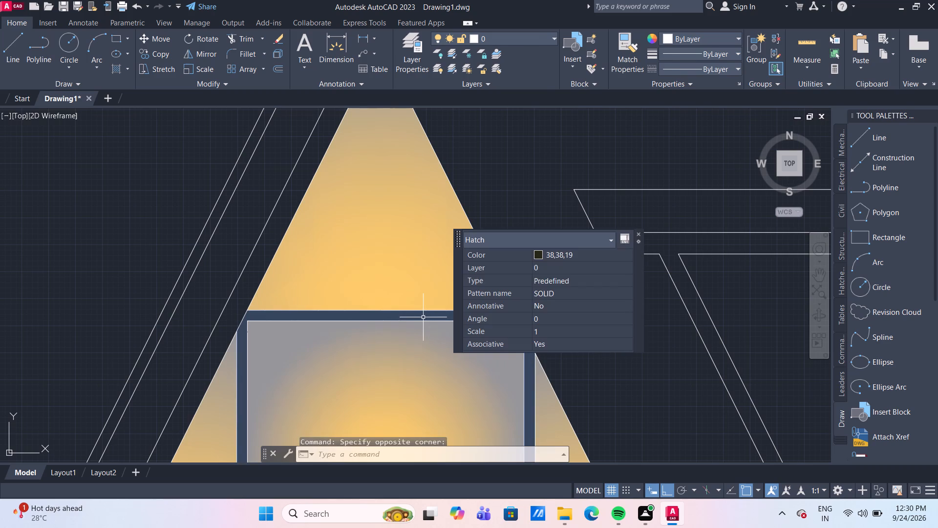
{"action": "left_click", "coordinate": [590, 252]}
{"action": "left_click", "coordinate": [590, 252]}
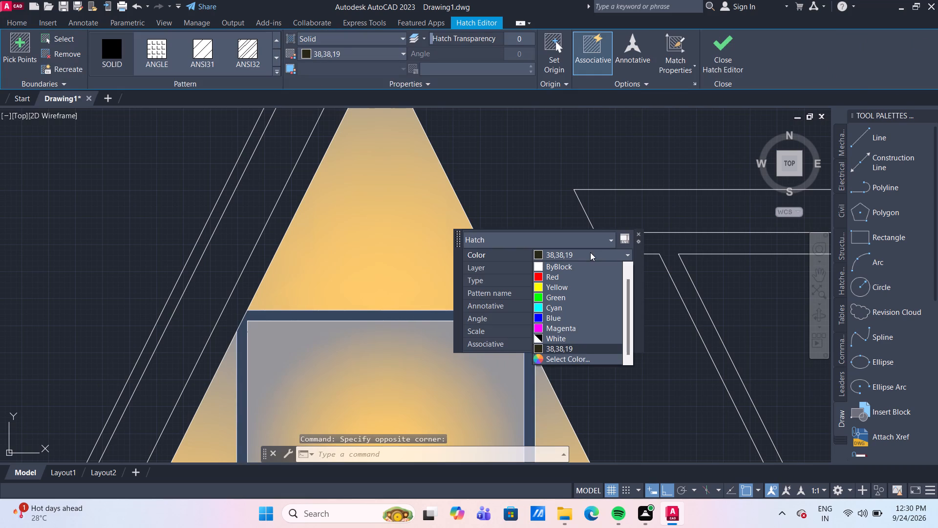
{"action": "left_click", "coordinate": [582, 359]}
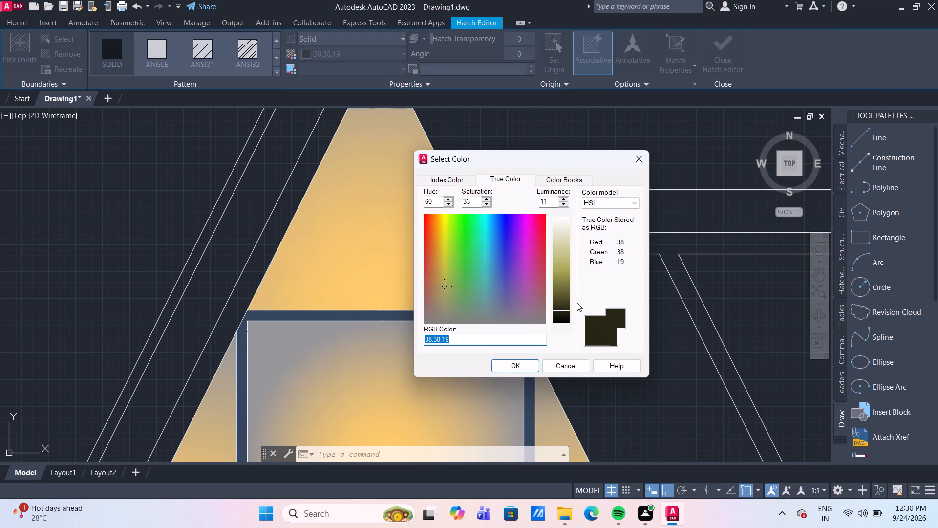
{"action": "left_click", "coordinate": [460, 180]}
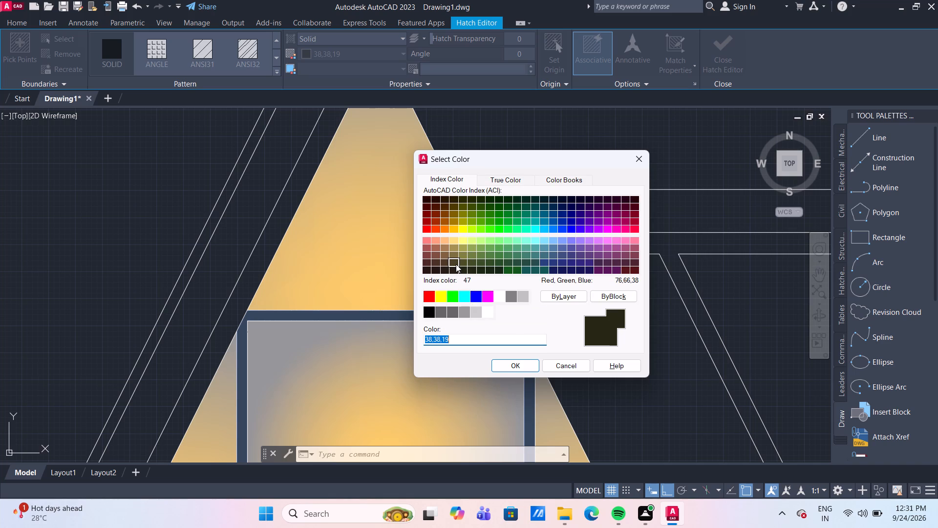
{"action": "left_click", "coordinate": [491, 269]}
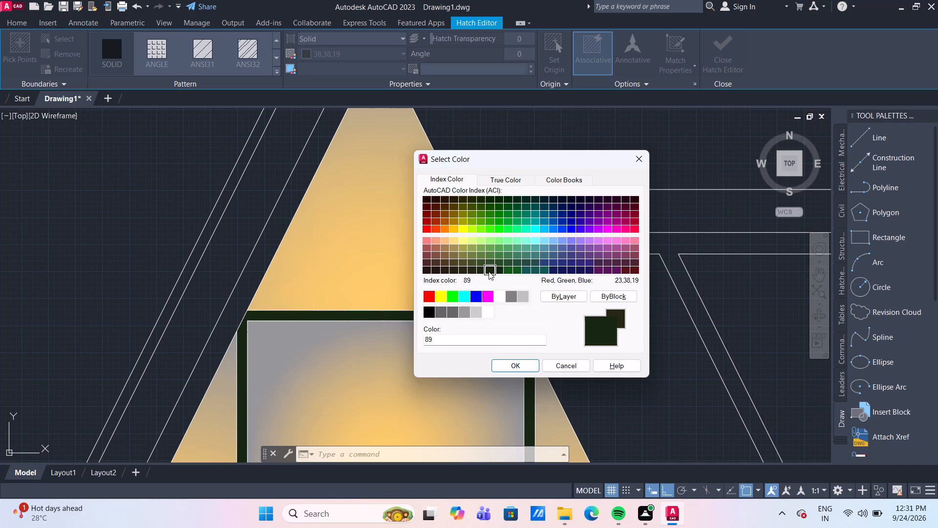
{"action": "left_click", "coordinate": [472, 263]}
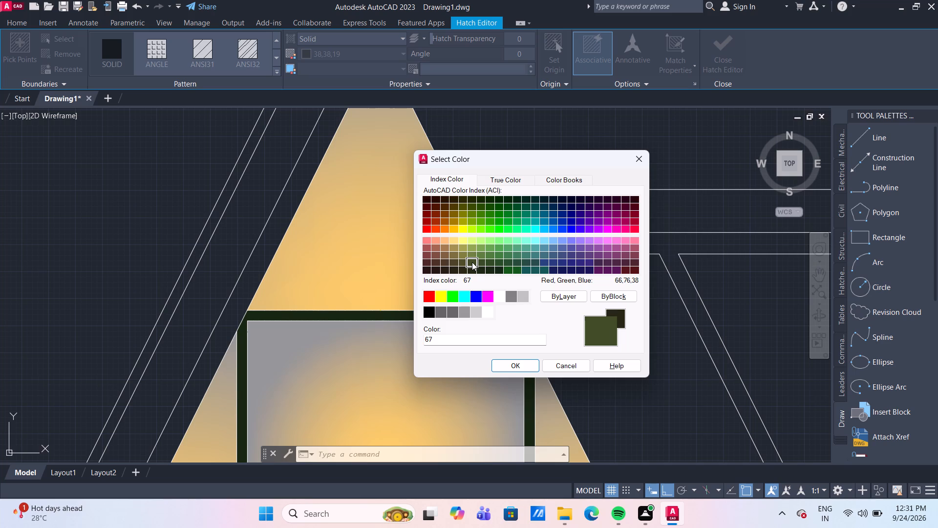
{"action": "left_click", "coordinate": [462, 264]}
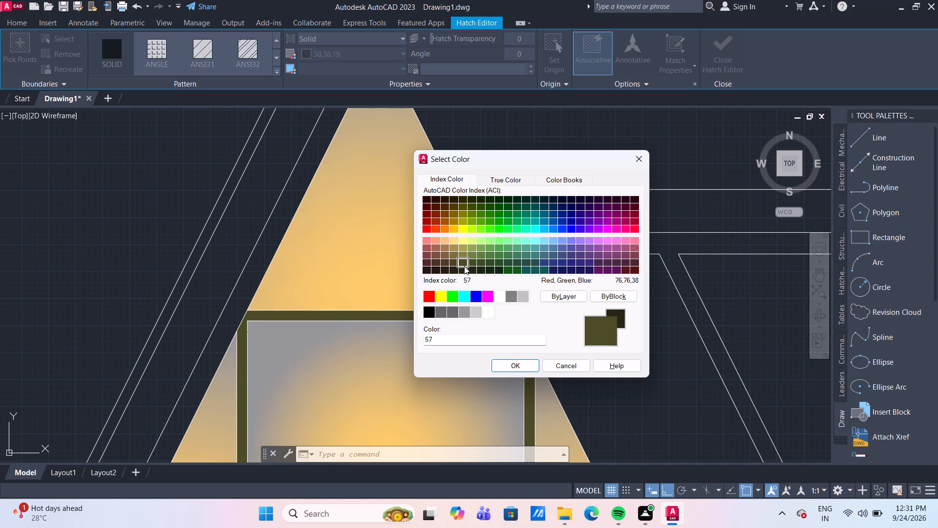
{"action": "left_click", "coordinate": [461, 199]}
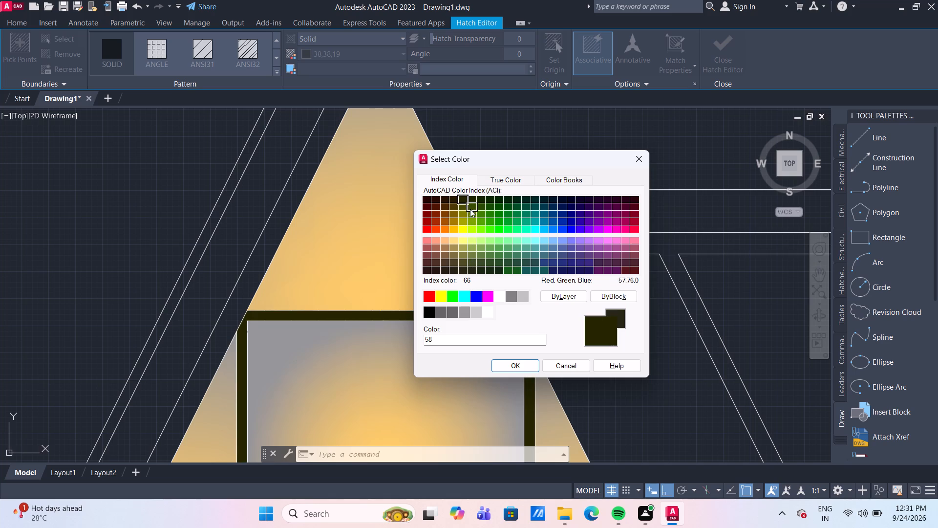
{"action": "left_click", "coordinate": [506, 178]}
{"action": "left_click", "coordinate": [564, 313]}
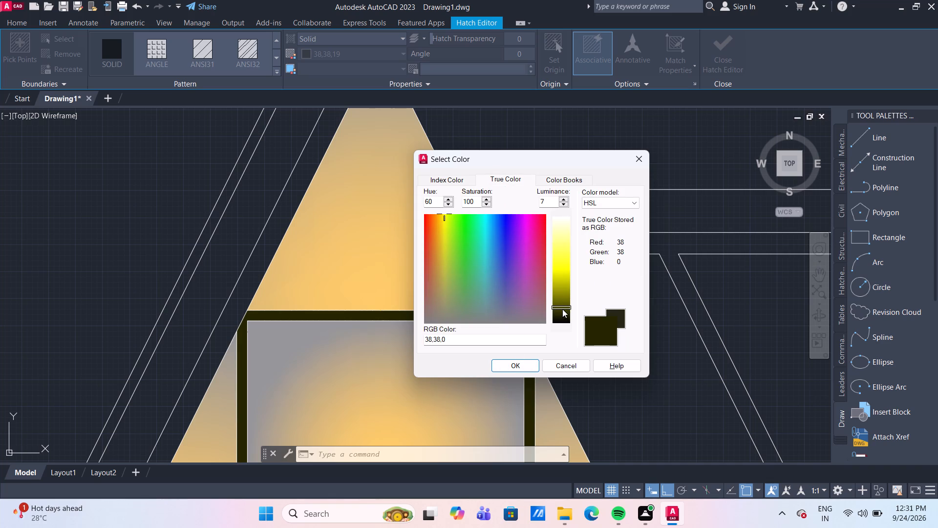
{"action": "left_click", "coordinate": [562, 309]}
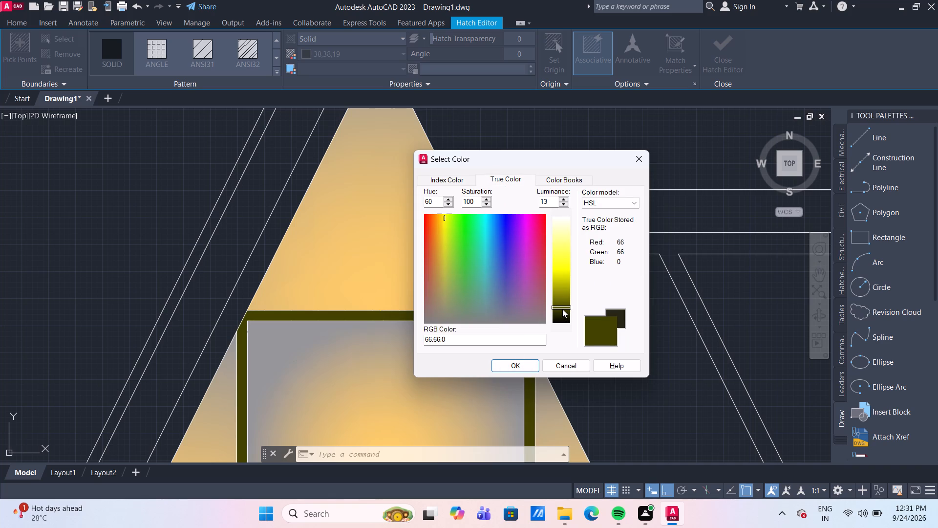
{"action": "left_click", "coordinate": [562, 309]}
{"action": "left_click", "coordinate": [561, 307]}
{"action": "scroll", "coordinate": [561, 310], "scroll_direction": "up", "scroll_amount": 2}
{"action": "left_click_drag", "start_coordinate": [563, 307], "coordinate": [564, 310]}
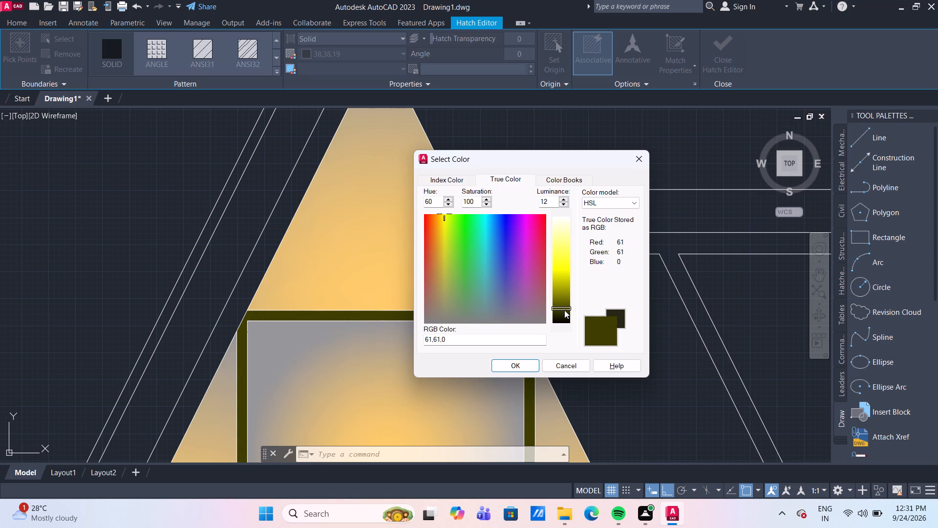
{"action": "left_click_drag", "start_coordinate": [564, 310], "coordinate": [565, 311]}
{"action": "left_click", "coordinate": [523, 366]}
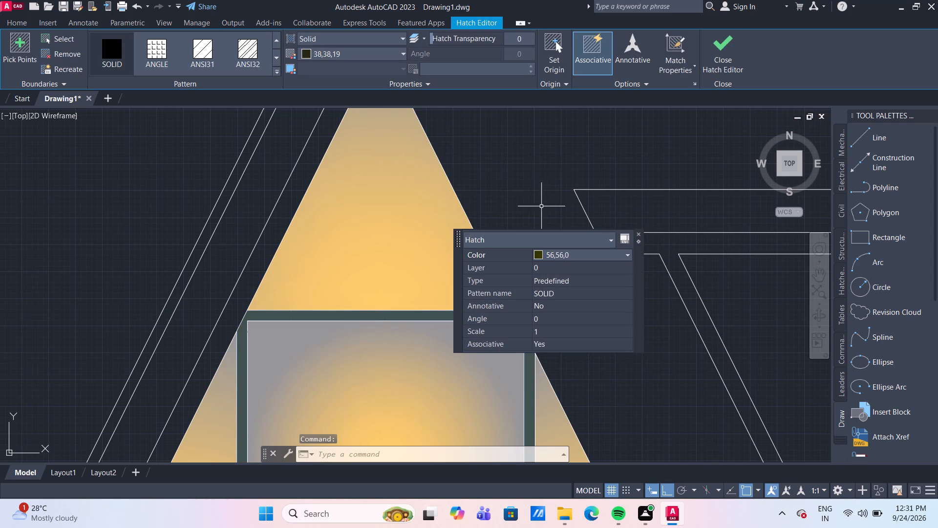
Fill the frame strip directly beside the panes on the A-frame's left slope with a SOLID hatch in 38,38,19.
{"action": "key", "text": "Return"}
{"action": "scroll", "coordinate": [538, 187], "scroll_direction": "down", "scroll_amount": 4}
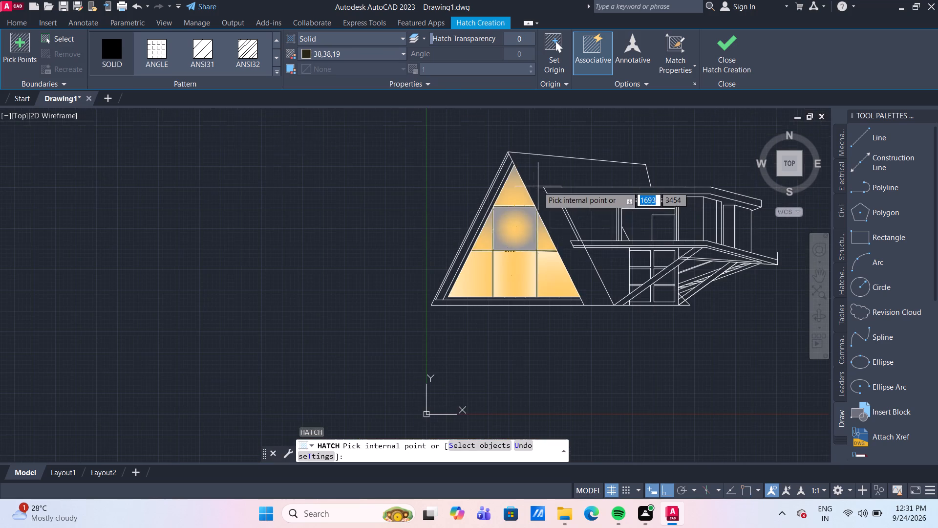
{"action": "scroll", "coordinate": [541, 240], "scroll_direction": "up", "scroll_amount": 3}
{"action": "scroll", "coordinate": [596, 226], "scroll_direction": "down", "scroll_amount": 2}
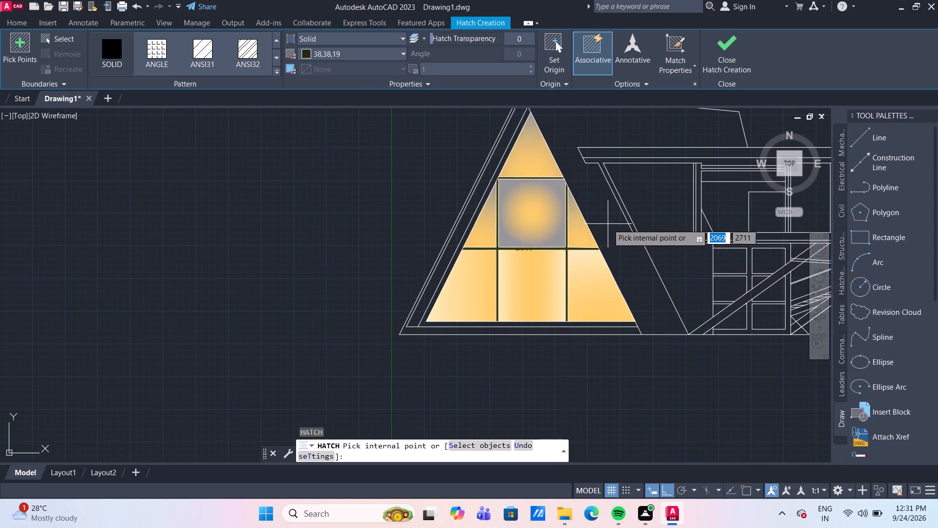
{"action": "middle_click_drag", "start_coordinate": [608, 224], "coordinate": [399, 255]}
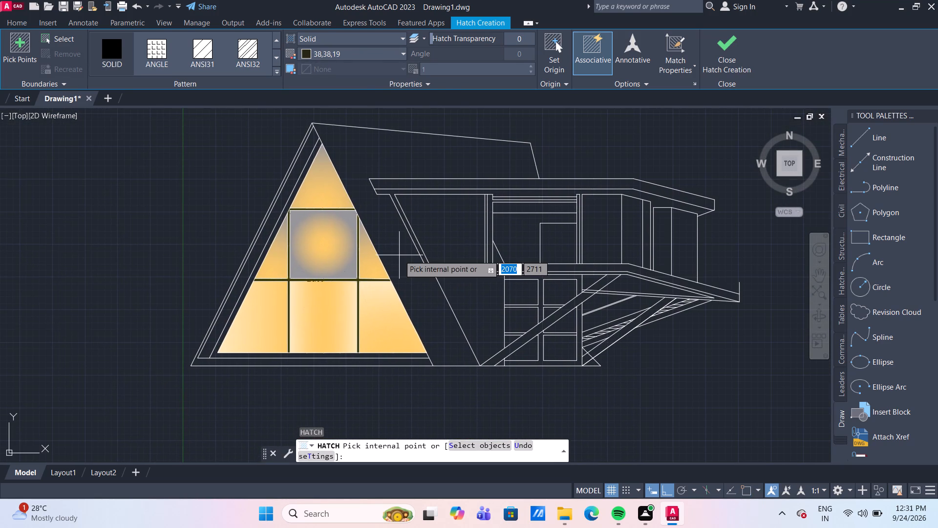
{"action": "scroll", "coordinate": [258, 265], "scroll_direction": "up", "scroll_amount": 2}
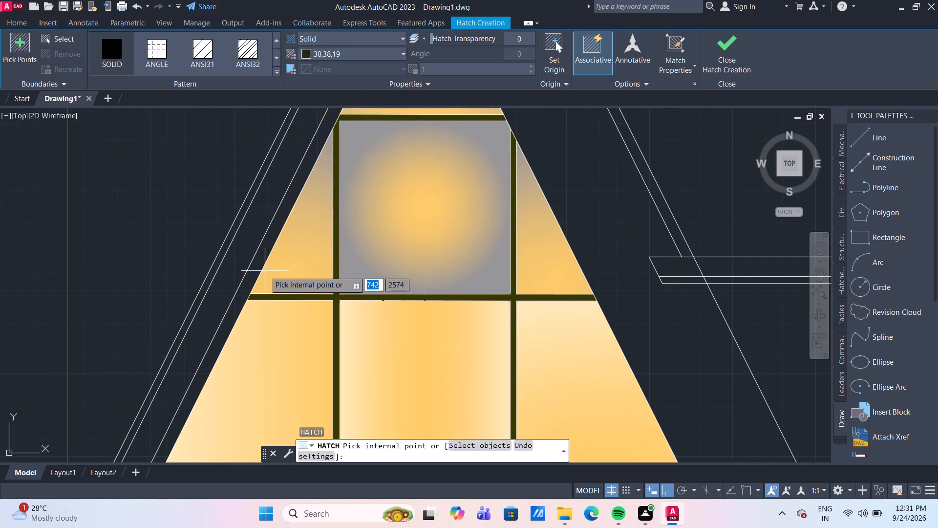
{"action": "left_click", "coordinate": [395, 57]}
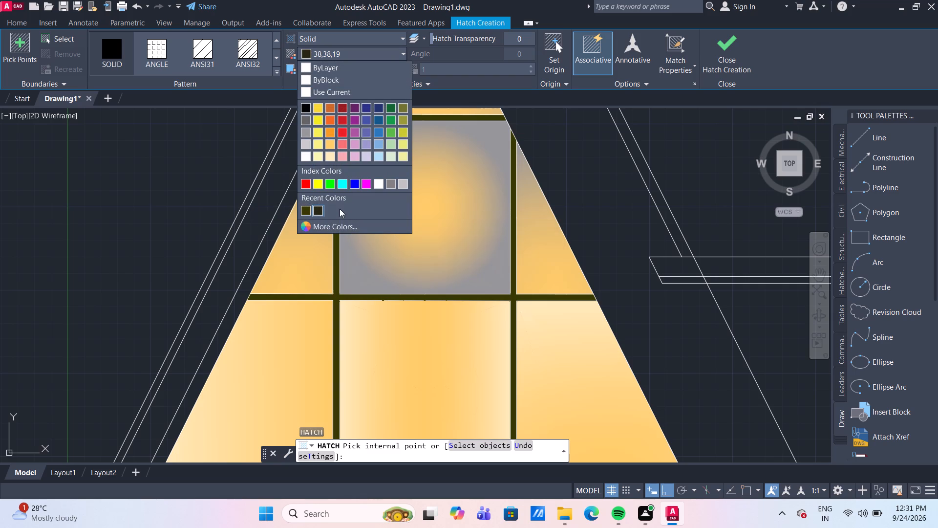
{"action": "left_click", "coordinate": [322, 208]}
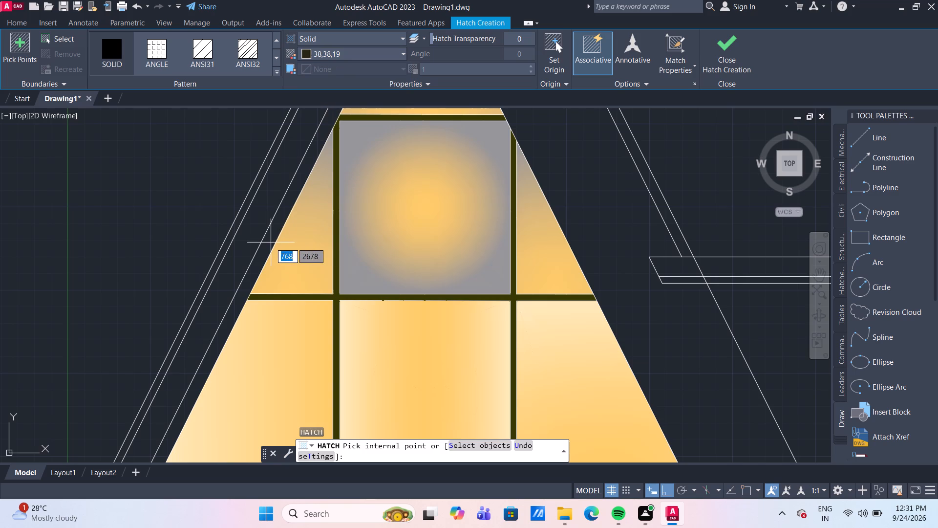
{"action": "left_click", "coordinate": [270, 242]}
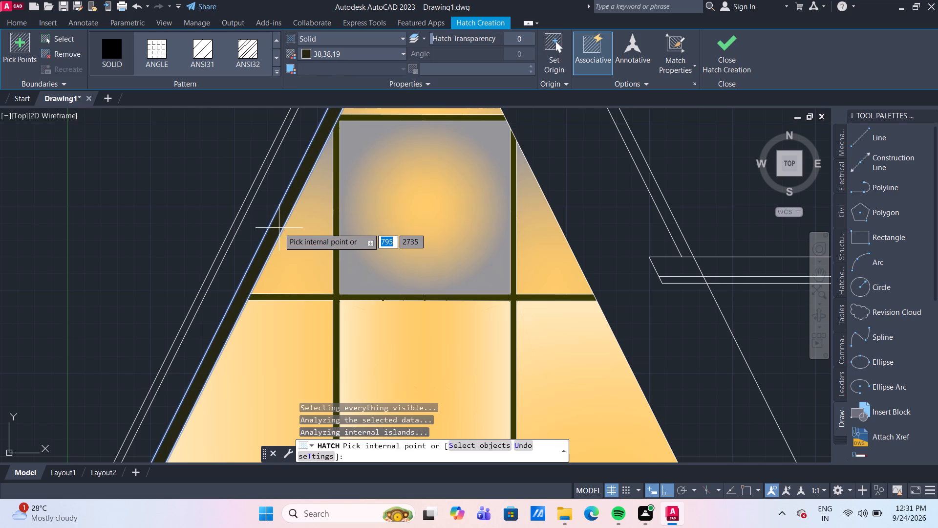
{"action": "key", "text": "Escape"}
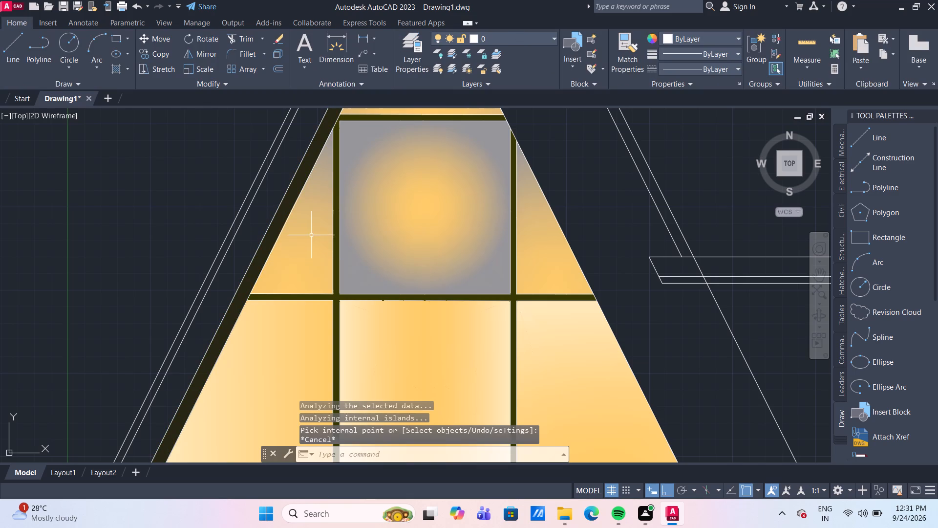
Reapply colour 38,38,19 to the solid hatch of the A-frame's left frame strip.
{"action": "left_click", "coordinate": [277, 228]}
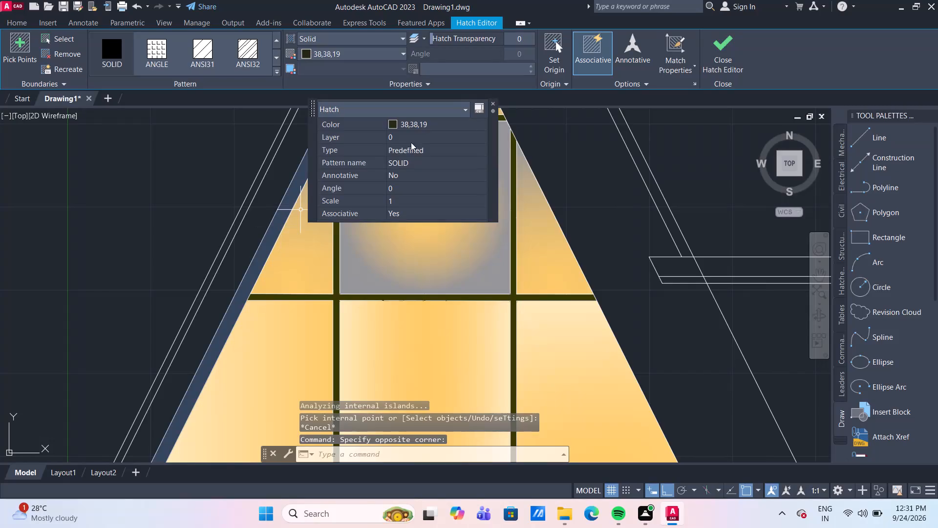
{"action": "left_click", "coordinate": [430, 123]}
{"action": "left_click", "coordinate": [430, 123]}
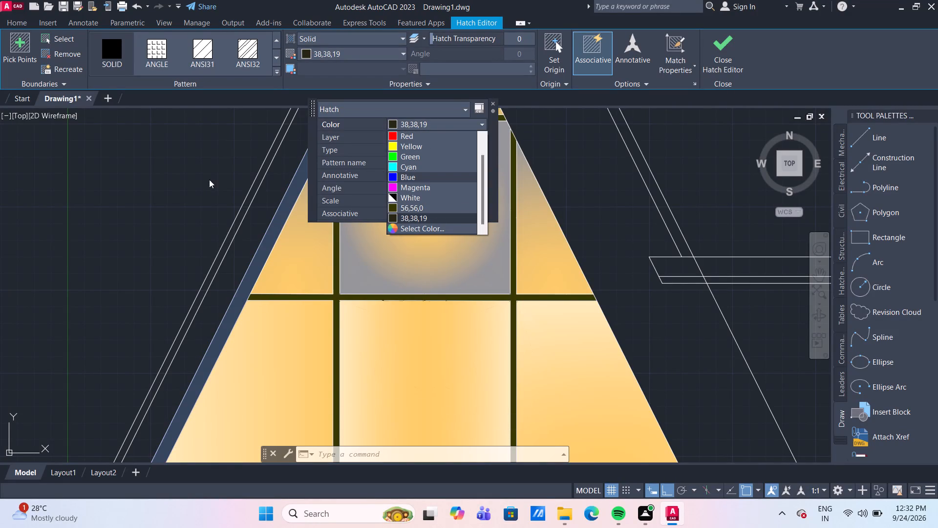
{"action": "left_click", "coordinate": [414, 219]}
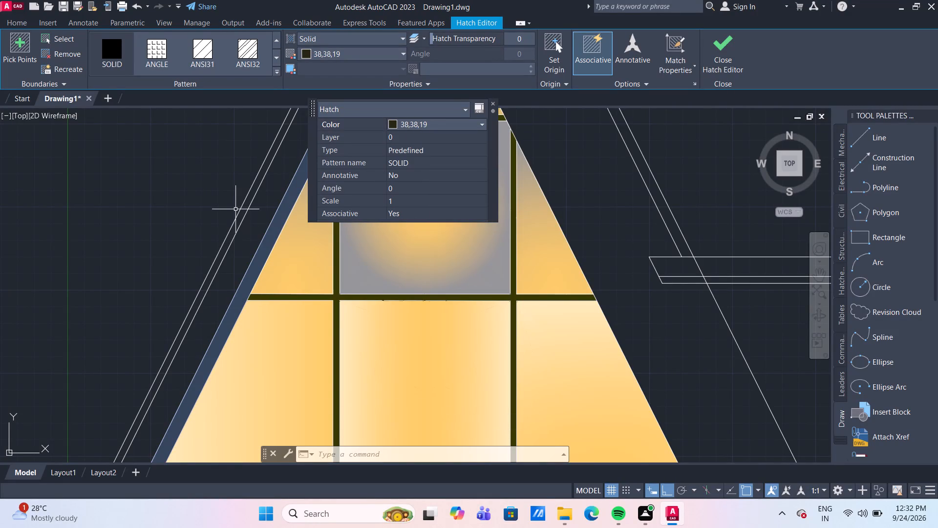
Restart Hatch and set the solid fill to true colour 92,59,5 (hue 37, saturation 90, luminance 19).
{"action": "key", "text": "Return"}
{"action": "scroll", "coordinate": [235, 209], "scroll_direction": "down", "scroll_amount": 2}
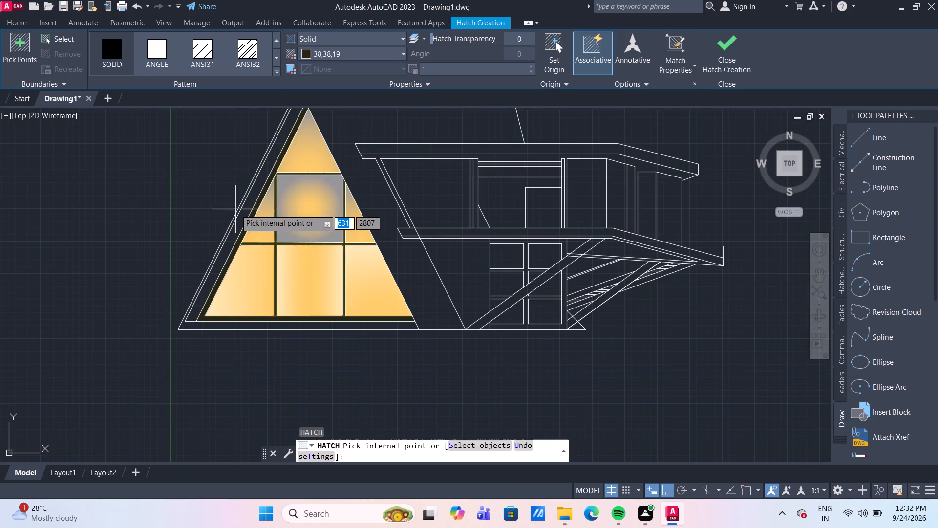
{"action": "middle_click_drag", "start_coordinate": [278, 131], "coordinate": [242, 218]}
{"action": "scroll", "coordinate": [246, 217], "scroll_direction": "up", "scroll_amount": 2}
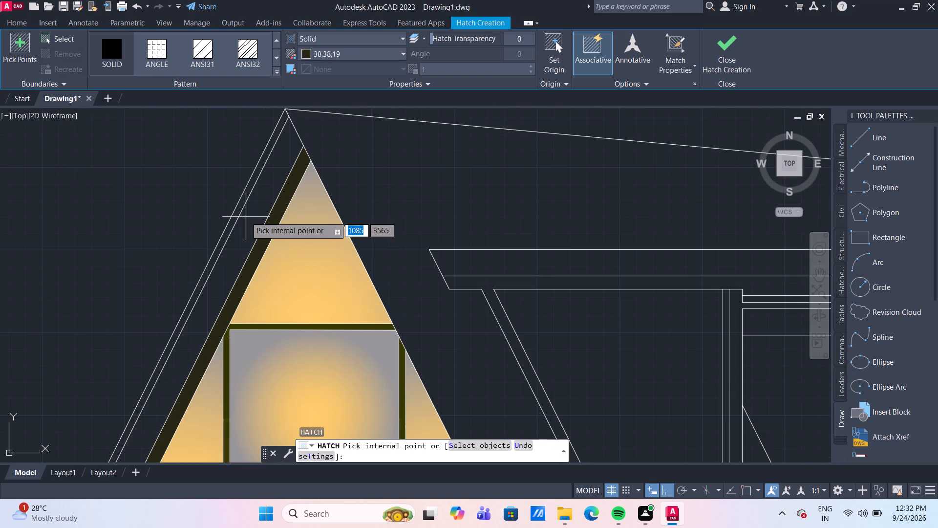
{"action": "scroll", "coordinate": [246, 217], "scroll_direction": "up", "scroll_amount": 1}
{"action": "middle_click_drag", "start_coordinate": [251, 215], "coordinate": [256, 178]}
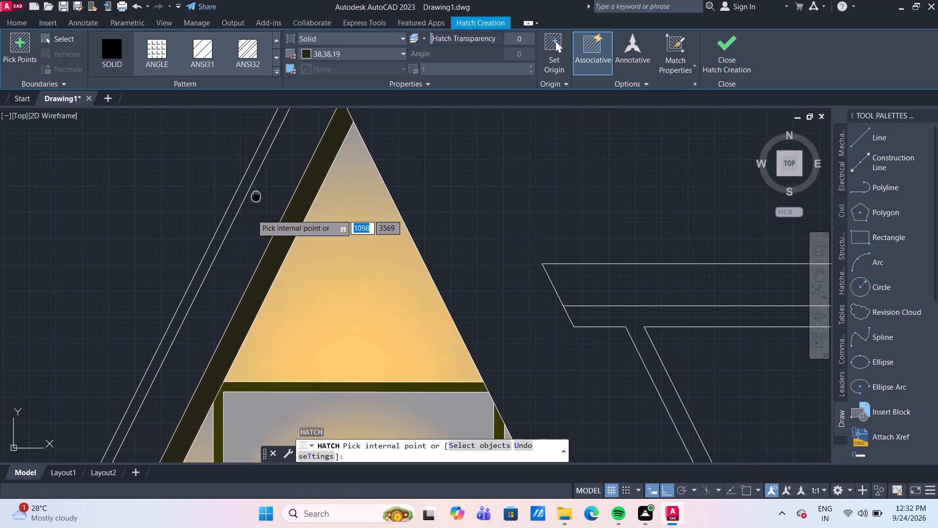
{"action": "middle_click_drag", "start_coordinate": [256, 178], "coordinate": [256, 152]}
{"action": "left_click", "coordinate": [387, 52]}
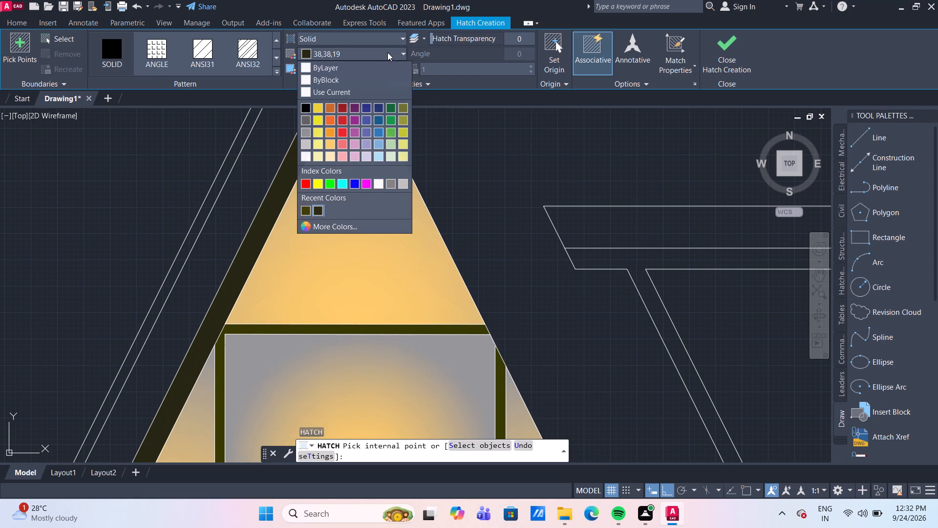
{"action": "left_click", "coordinate": [350, 227]}
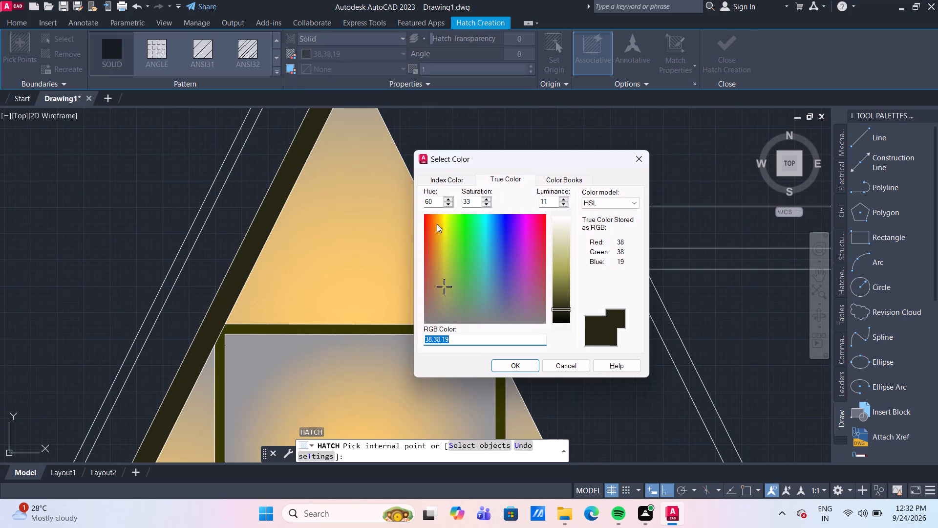
{"action": "left_click", "coordinate": [437, 224]}
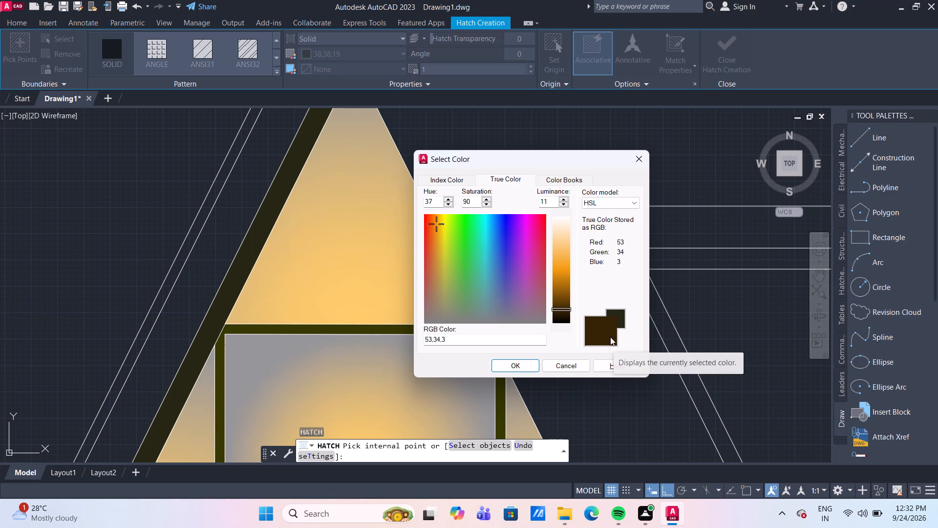
{"action": "left_click", "coordinate": [562, 299]}
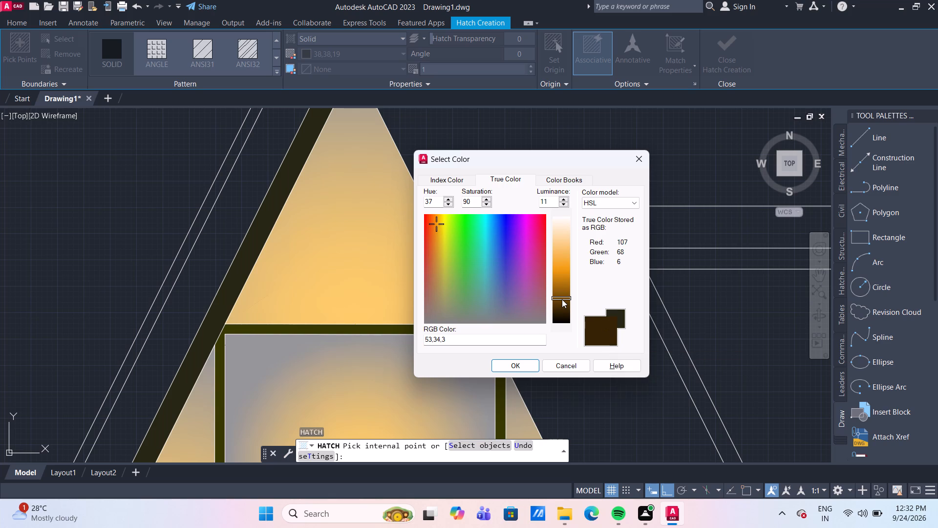
{"action": "left_click", "coordinate": [562, 303]}
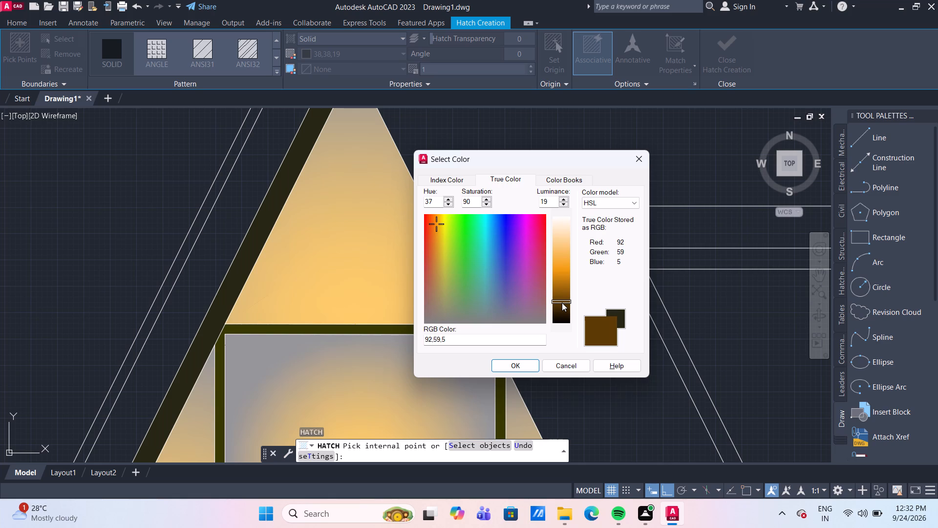
{"action": "left_click", "coordinate": [523, 366]}
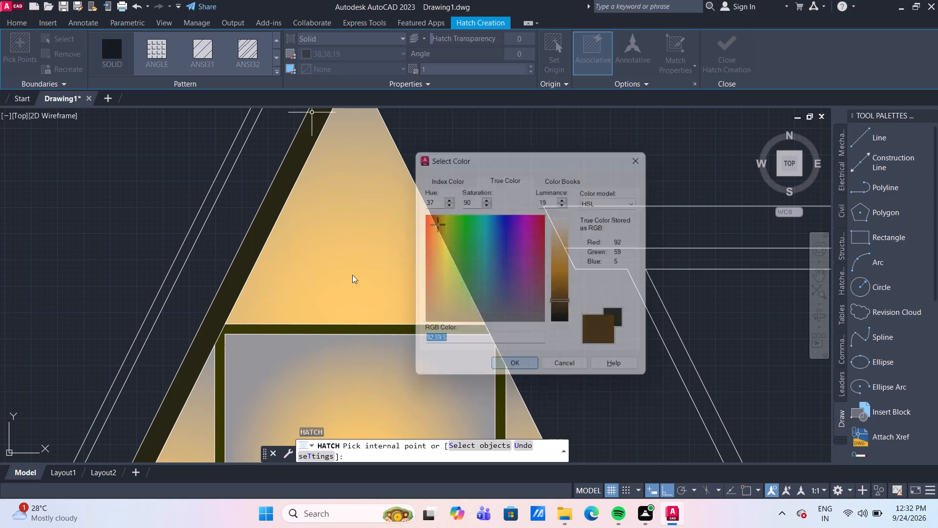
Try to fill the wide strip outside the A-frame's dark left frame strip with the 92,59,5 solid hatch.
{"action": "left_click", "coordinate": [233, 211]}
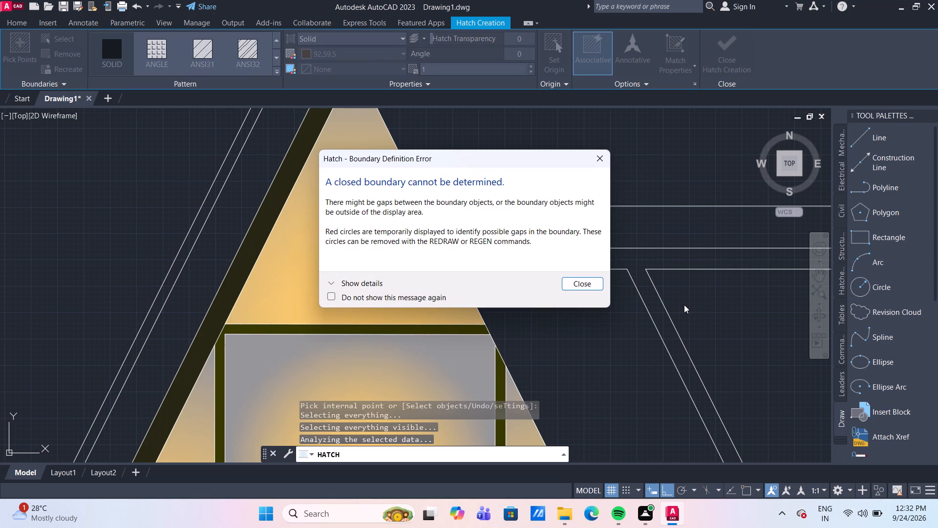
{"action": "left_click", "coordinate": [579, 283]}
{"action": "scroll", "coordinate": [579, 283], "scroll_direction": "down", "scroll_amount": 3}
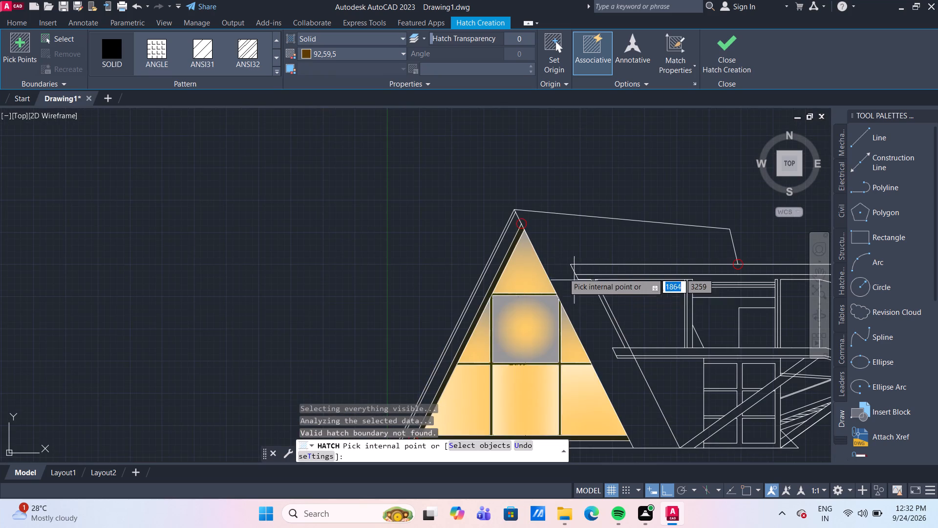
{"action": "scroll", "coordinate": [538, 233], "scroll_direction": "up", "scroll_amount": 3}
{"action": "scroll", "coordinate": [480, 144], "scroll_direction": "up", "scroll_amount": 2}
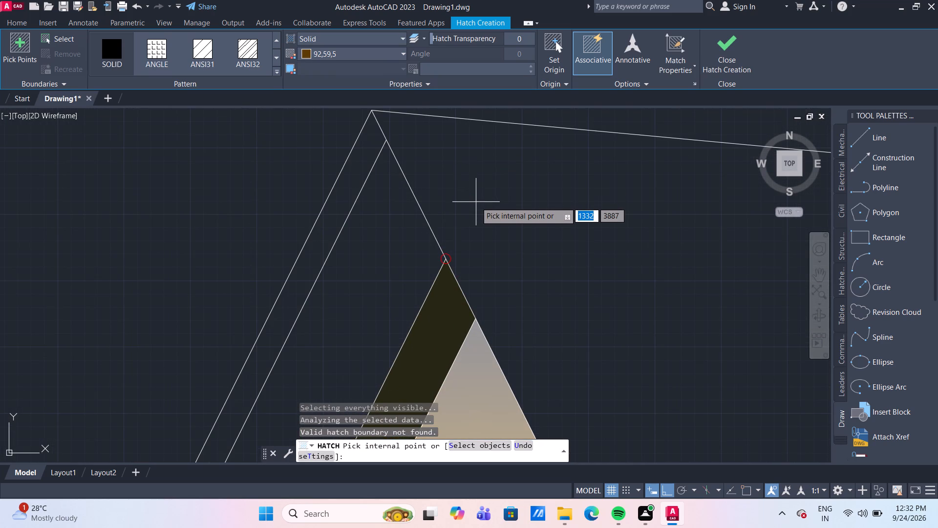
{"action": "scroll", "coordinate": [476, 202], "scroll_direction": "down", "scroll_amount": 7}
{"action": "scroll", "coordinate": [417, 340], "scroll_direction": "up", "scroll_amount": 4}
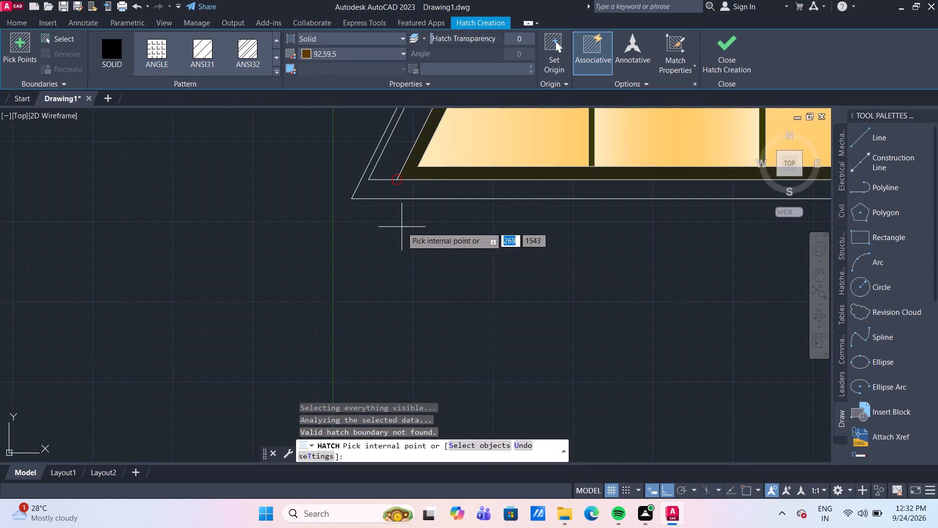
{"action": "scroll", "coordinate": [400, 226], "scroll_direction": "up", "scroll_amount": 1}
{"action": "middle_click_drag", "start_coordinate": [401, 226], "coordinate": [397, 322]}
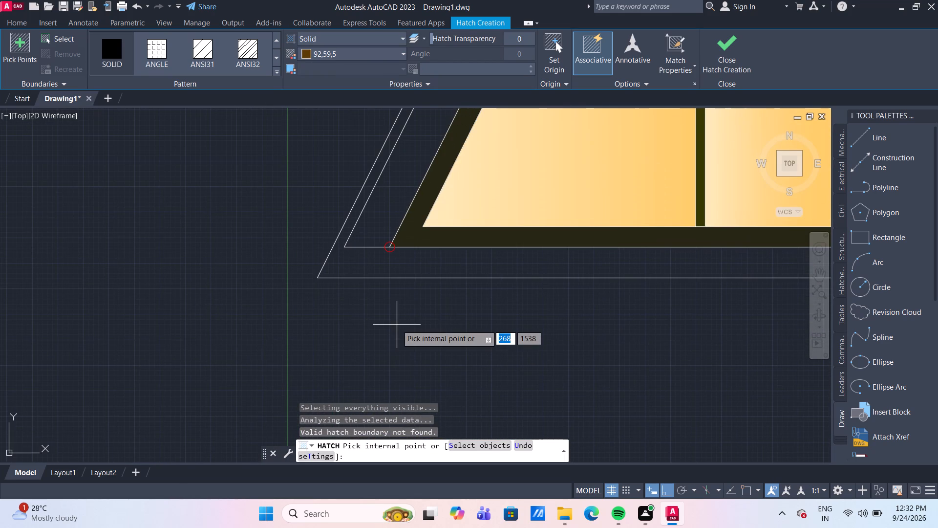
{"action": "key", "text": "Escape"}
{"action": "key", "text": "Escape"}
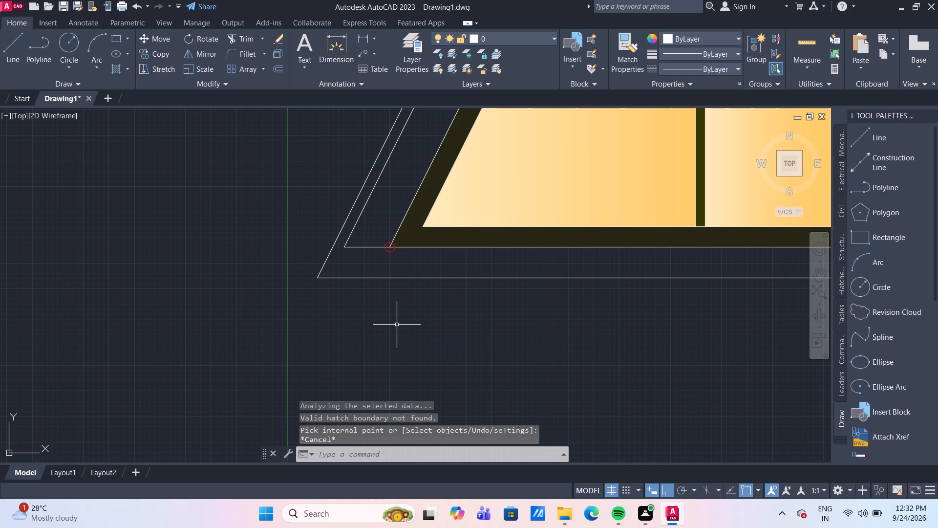
Extend the outer edge line of the dark left frame strip down to the base line and up to the sloping roof line.
{"action": "type", "text": "ex"}
{"action": "key", "text": "Return"}
{"action": "scroll", "coordinate": [384, 222], "scroll_direction": "up", "scroll_amount": 2}
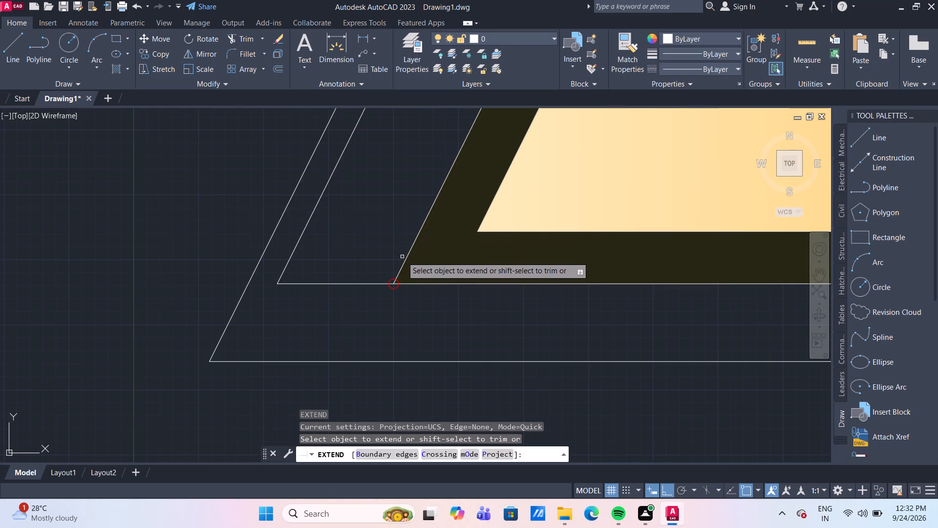
{"action": "left_click", "coordinate": [403, 264]}
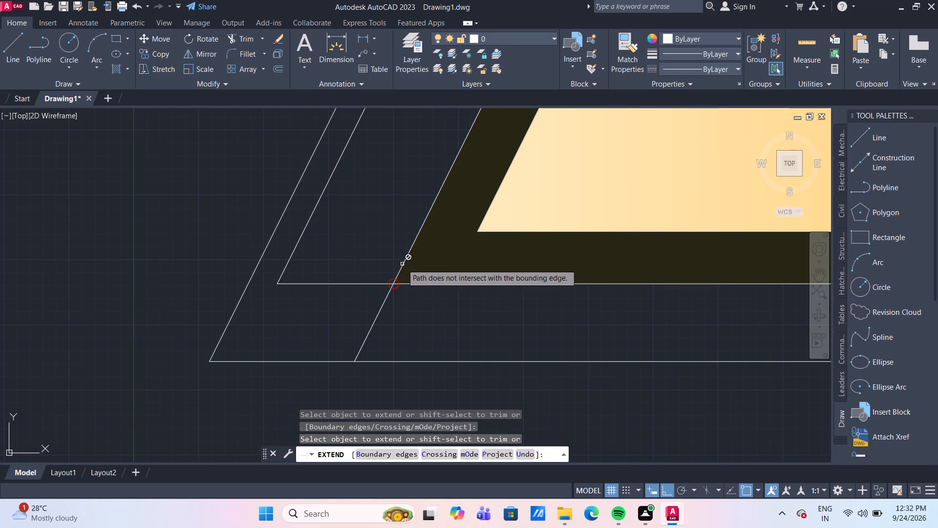
{"action": "scroll", "coordinate": [390, 220], "scroll_direction": "down", "scroll_amount": 4}
{"action": "middle_click_drag", "start_coordinate": [394, 183], "coordinate": [253, 395]}
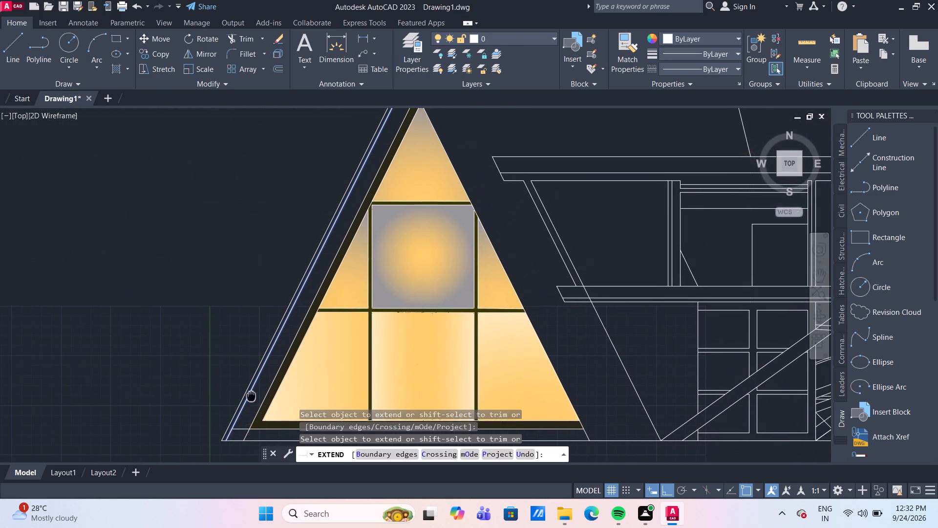
{"action": "middle_click_drag", "start_coordinate": [382, 137], "coordinate": [286, 342]}
{"action": "scroll", "coordinate": [348, 301], "scroll_direction": "up", "scroll_amount": 3}
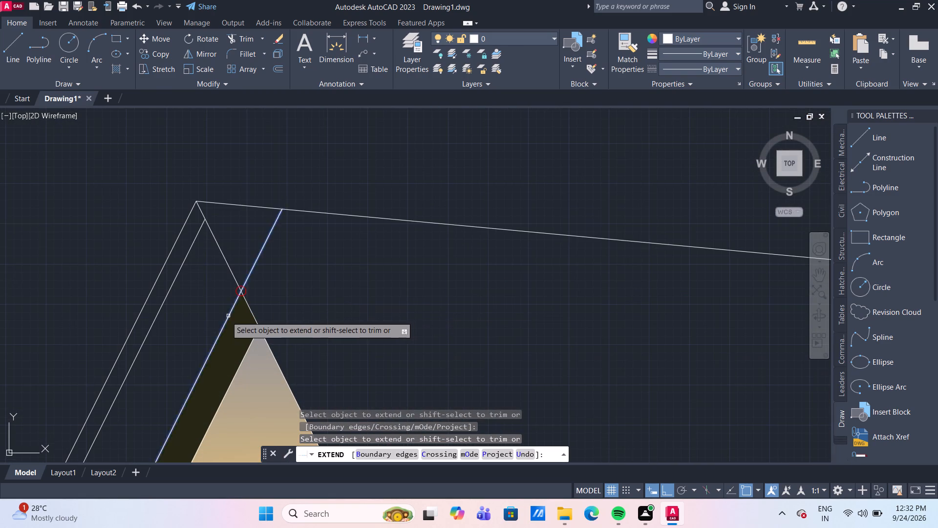
{"action": "left_click", "coordinate": [232, 310]}
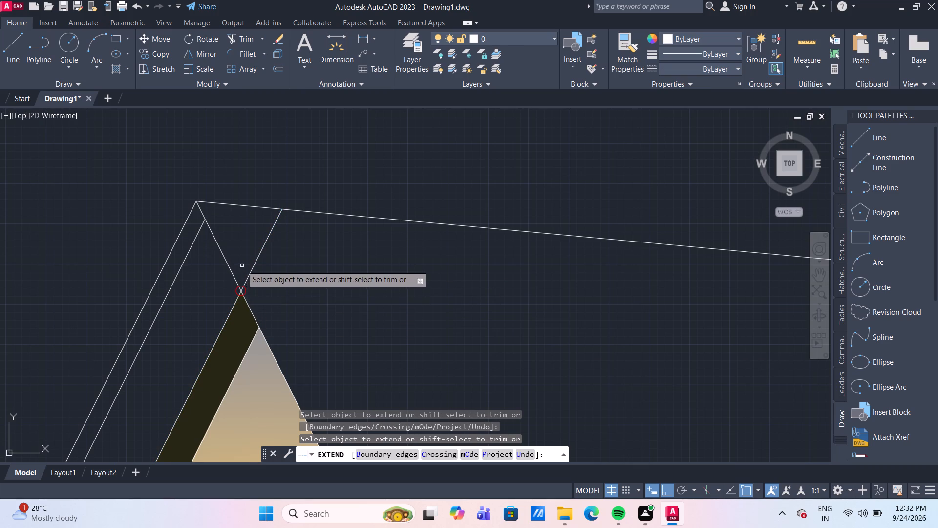
{"action": "scroll", "coordinate": [242, 265], "scroll_direction": "down", "scroll_amount": 3}
{"action": "scroll", "coordinate": [337, 287], "scroll_direction": "down", "scroll_amount": 3}
{"action": "middle_click_drag", "start_coordinate": [336, 289], "coordinate": [368, 218]}
{"action": "scroll", "coordinate": [368, 219], "scroll_direction": "up", "scroll_amount": 1}
{"action": "scroll", "coordinate": [309, 348], "scroll_direction": "up", "scroll_amount": 3}
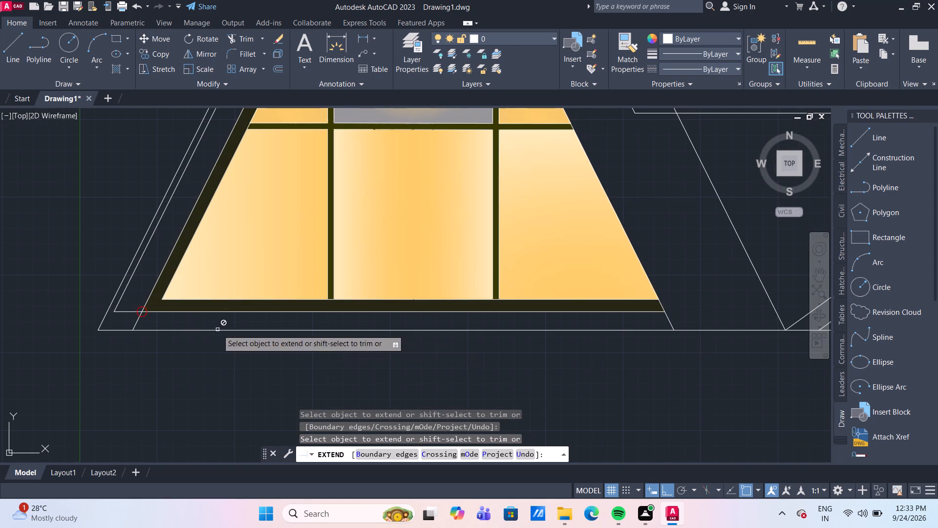
{"action": "key", "text": "Escape"}
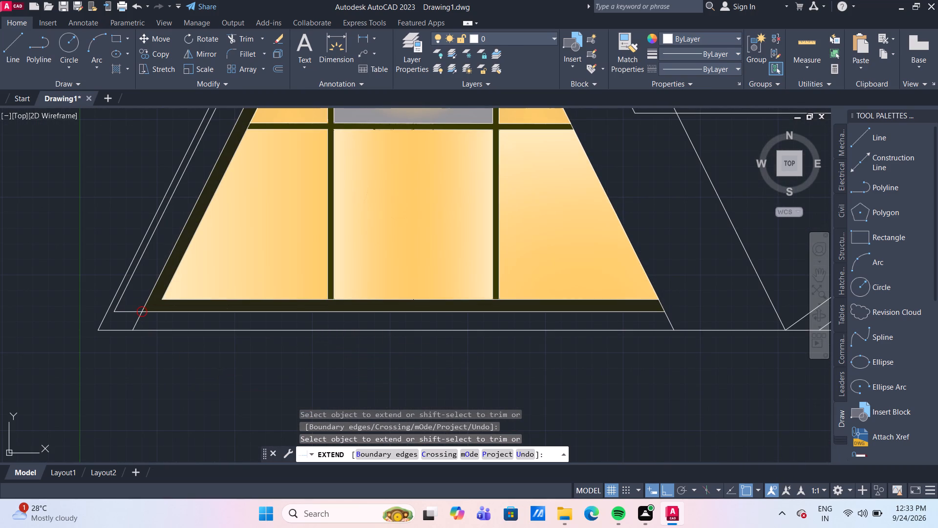
Fill the wide strip outside the A-frame's dark left frame strip with a solid 92,59,5 hatch.
{"action": "left_click", "coordinate": [115, 72]}
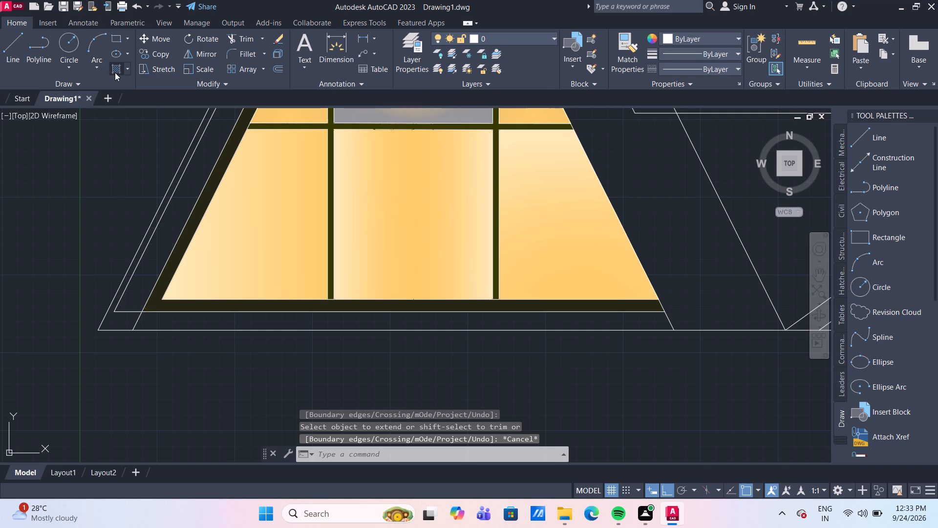
{"action": "left_click", "coordinate": [383, 50]}
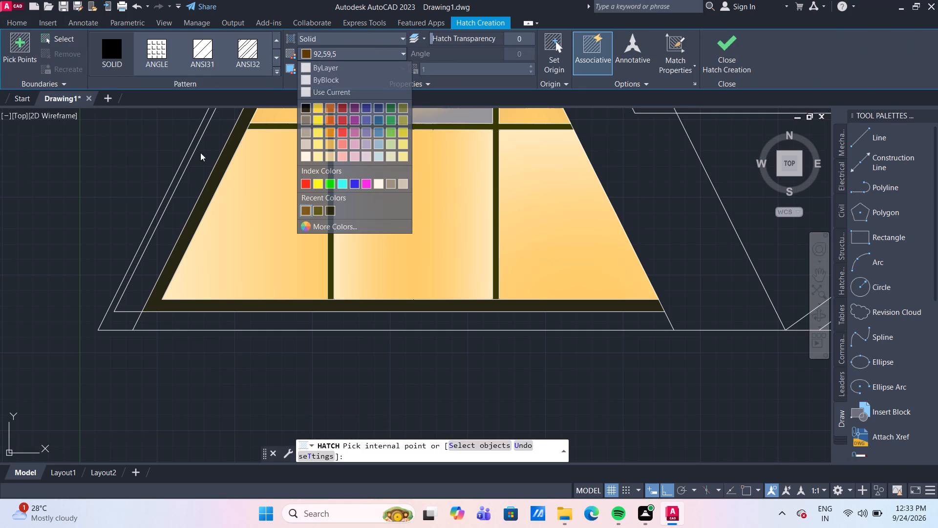
{"action": "left_click", "coordinate": [341, 48]}
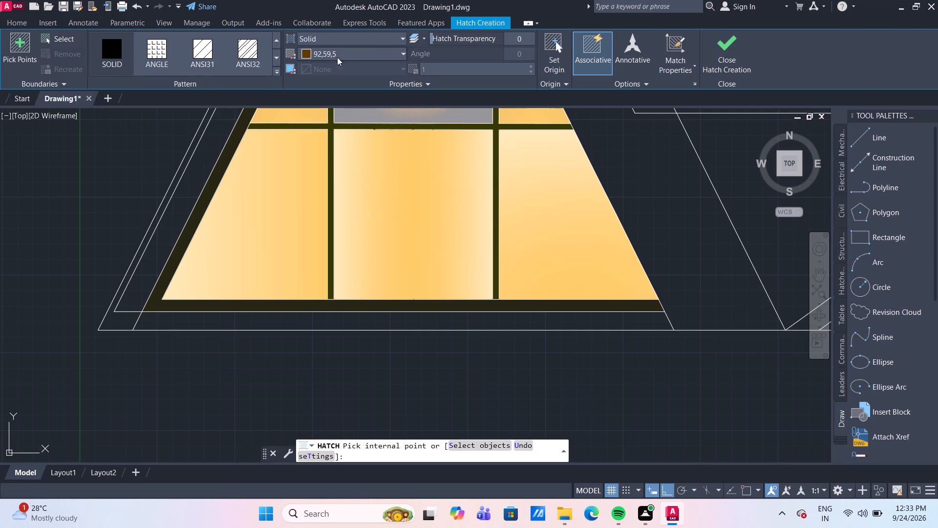
{"action": "left_click", "coordinate": [202, 158]}
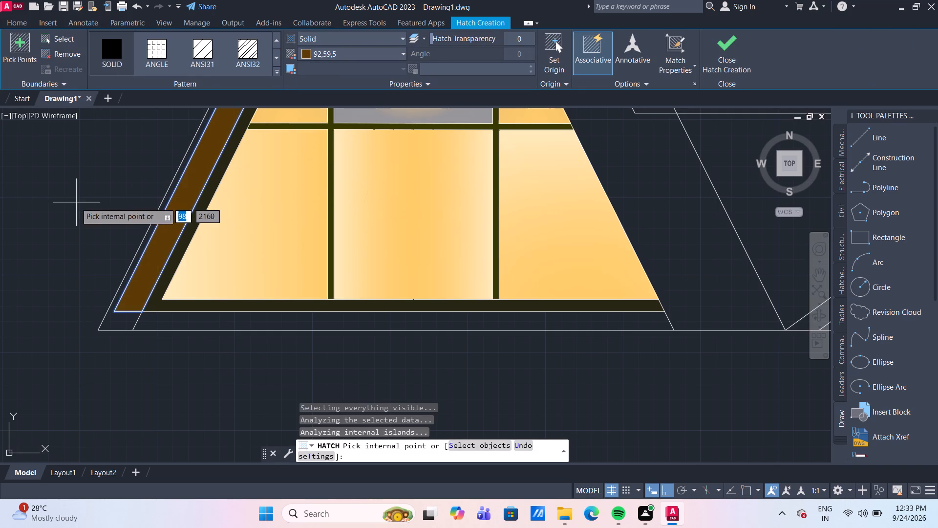
{"action": "key", "text": "Escape"}
Trim the extended edge line's overhangs below the brown strip and beyond the A-frame's right slope near the apex.
{"action": "scroll", "coordinate": [103, 215], "scroll_direction": "down", "scroll_amount": 3}
{"action": "middle_click_drag", "start_coordinate": [109, 280], "coordinate": [150, 288]}
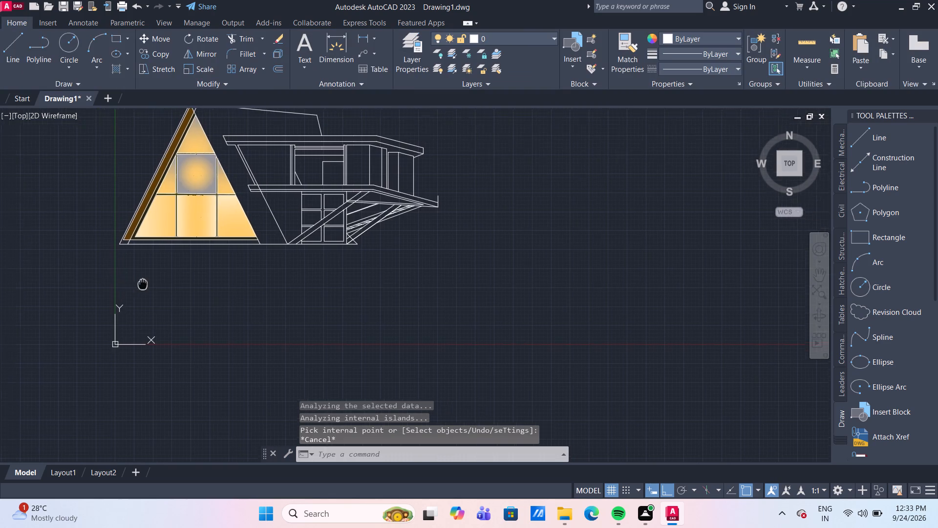
{"action": "middle_click_drag", "start_coordinate": [150, 288], "coordinate": [199, 324]}
{"action": "scroll", "coordinate": [174, 294], "scroll_direction": "up", "scroll_amount": 4}
{"action": "type", "text": "tr"}
{"action": "key", "text": "Return"}
{"action": "left_click", "coordinate": [341, 245]}
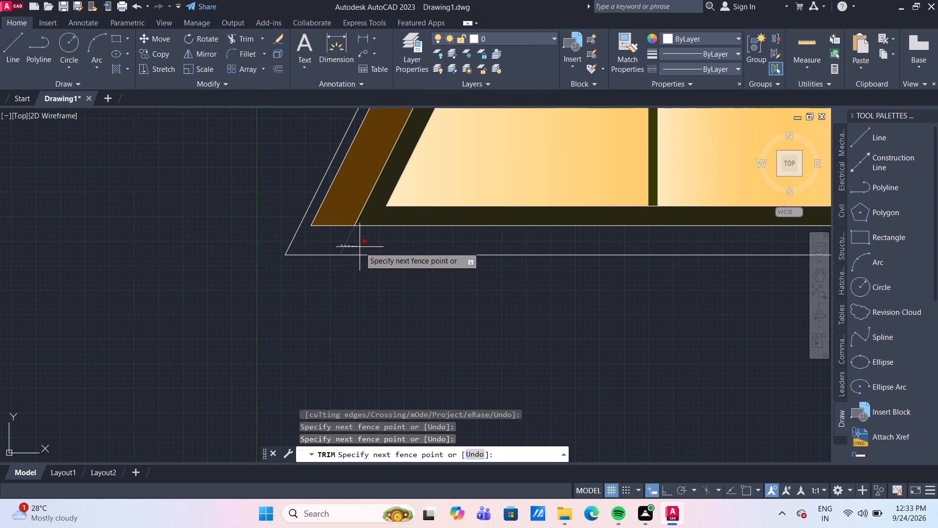
{"action": "left_click", "coordinate": [360, 247]}
{"action": "scroll", "coordinate": [360, 247], "scroll_direction": "down", "scroll_amount": 5}
{"action": "middle_click_drag", "start_coordinate": [360, 274], "coordinate": [327, 343]}
{"action": "scroll", "coordinate": [378, 173], "scroll_direction": "up", "scroll_amount": 2}
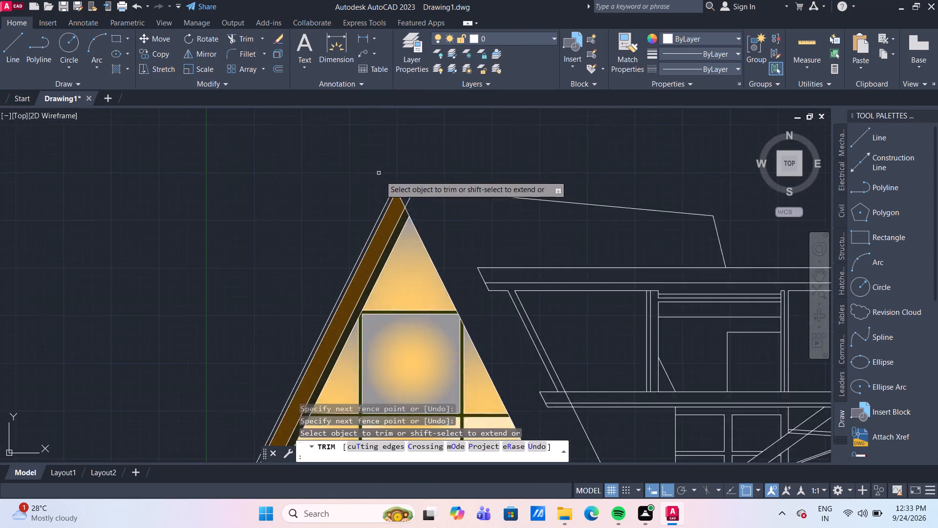
{"action": "scroll", "coordinate": [381, 176], "scroll_direction": "up", "scroll_amount": 1}
{"action": "left_click", "coordinate": [427, 208]}
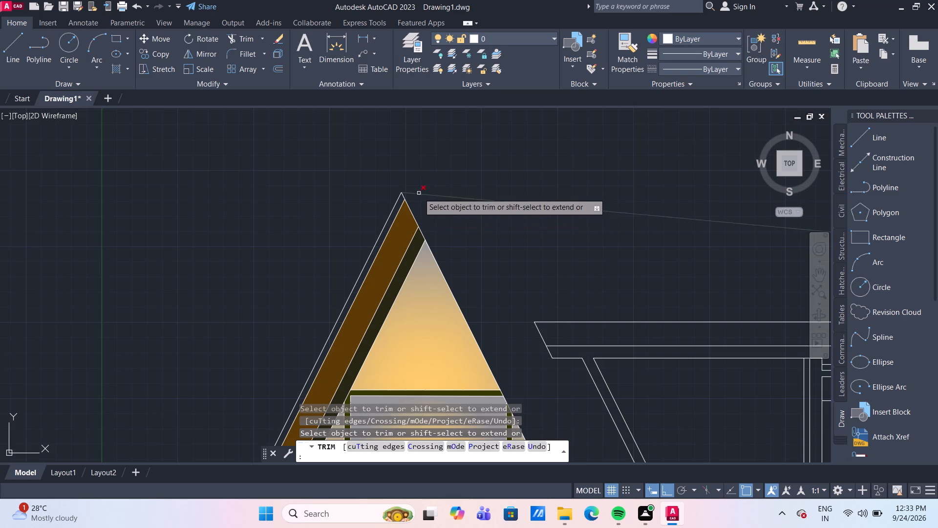
Trim the short line segment between the A-frame's outer apex and the peak of the brown strip.
{"action": "scroll", "coordinate": [420, 194], "scroll_direction": "down", "scroll_amount": 3}
{"action": "middle_click_drag", "start_coordinate": [421, 364], "coordinate": [423, 364]}
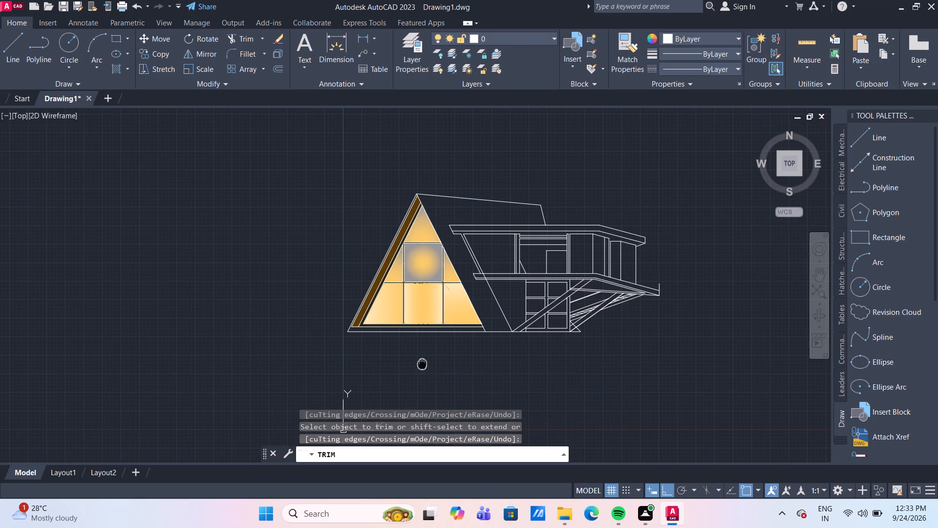
{"action": "middle_click_drag", "start_coordinate": [423, 364], "coordinate": [372, 318]}
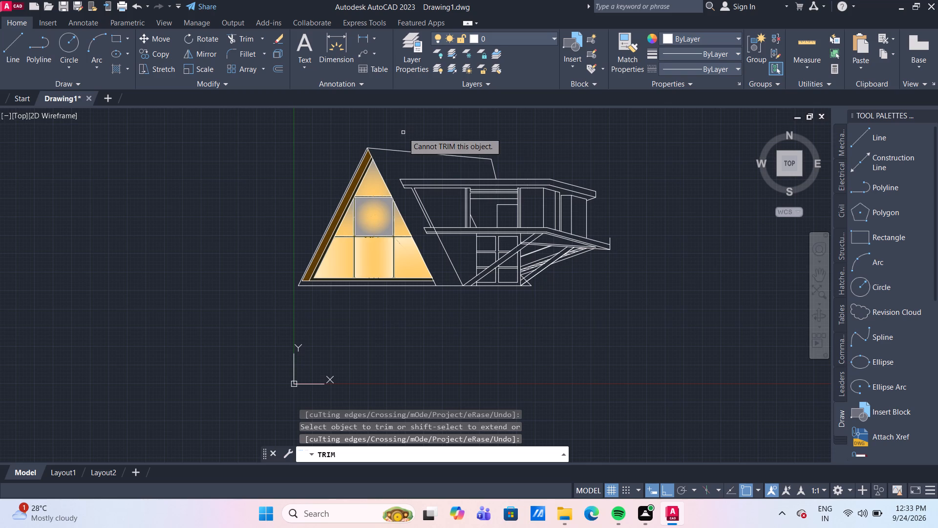
{"action": "scroll", "coordinate": [394, 157], "scroll_direction": "up", "scroll_amount": 2}
{"action": "scroll", "coordinate": [330, 130], "scroll_direction": "up", "scroll_amount": 3}
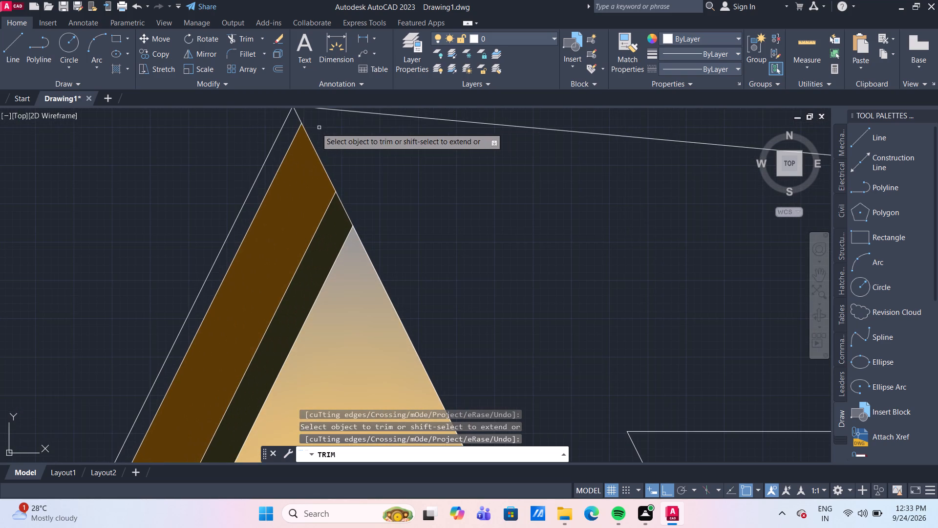
{"action": "left_click", "coordinate": [297, 115]}
{"action": "scroll", "coordinate": [379, 162], "scroll_direction": "down", "scroll_amount": 2}
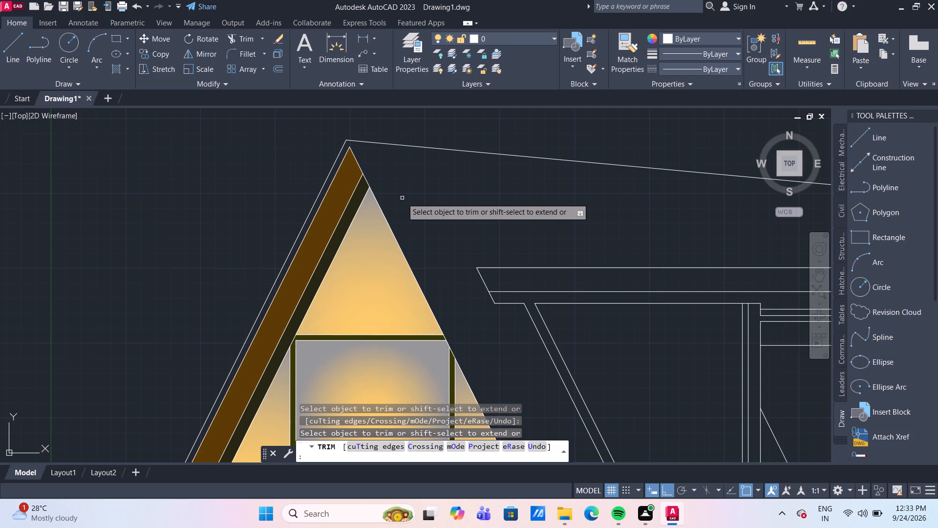
{"action": "key", "text": "Escape"}
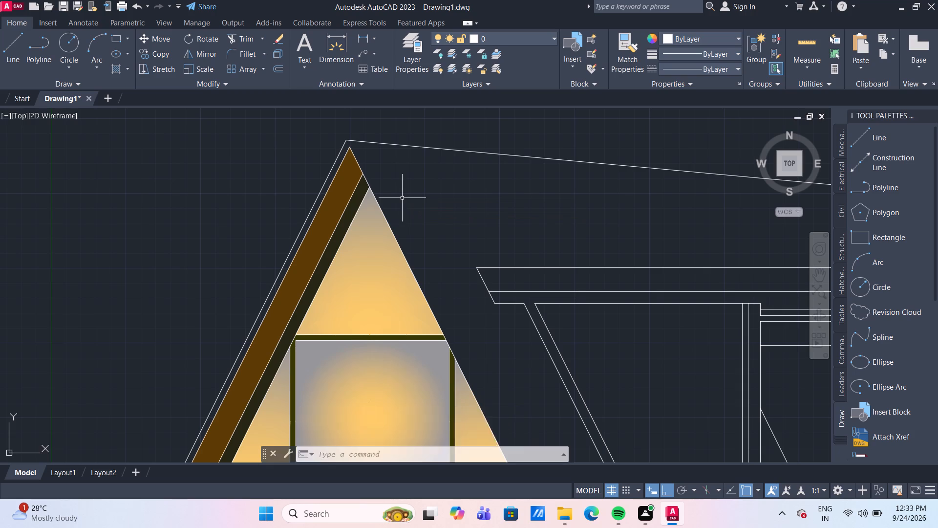
Fill the large roof area around the A-frame front, up to the outer roof line, with a solid 61,61,31 hatch.
{"action": "left_click", "coordinate": [122, 67]}
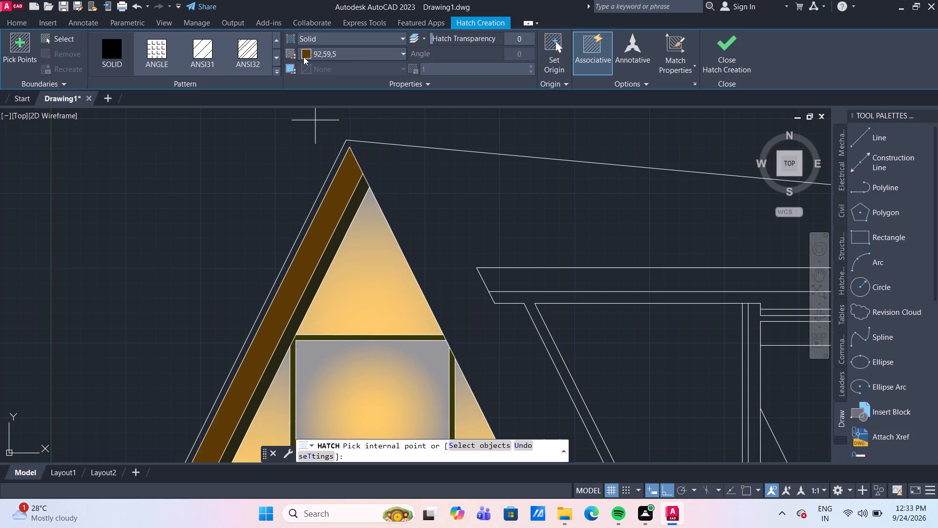
{"action": "left_click", "coordinate": [316, 57]}
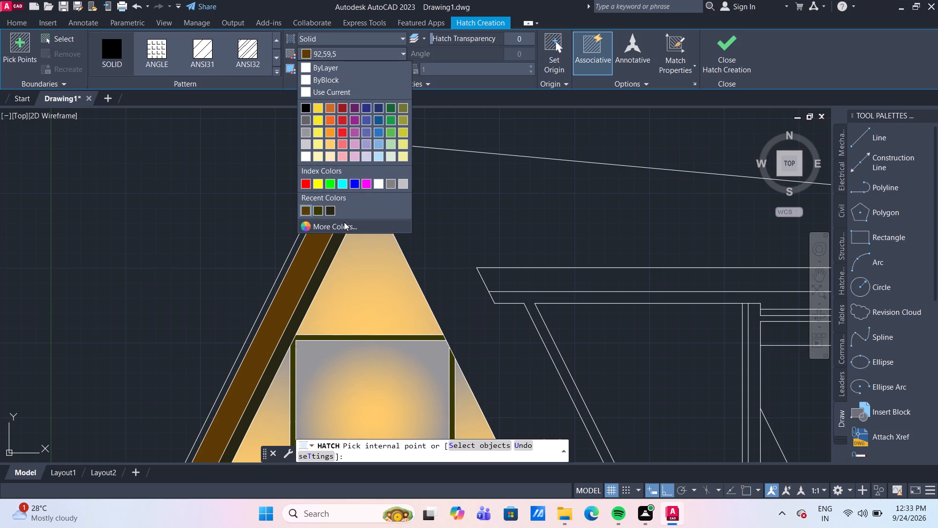
{"action": "left_click", "coordinate": [347, 227]}
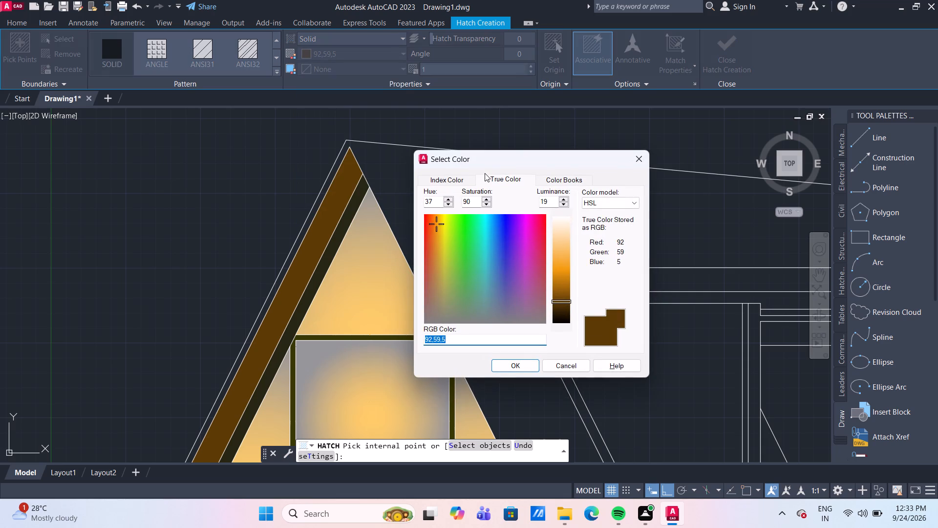
{"action": "left_click_drag", "start_coordinate": [485, 162], "coordinate": [175, 148]}
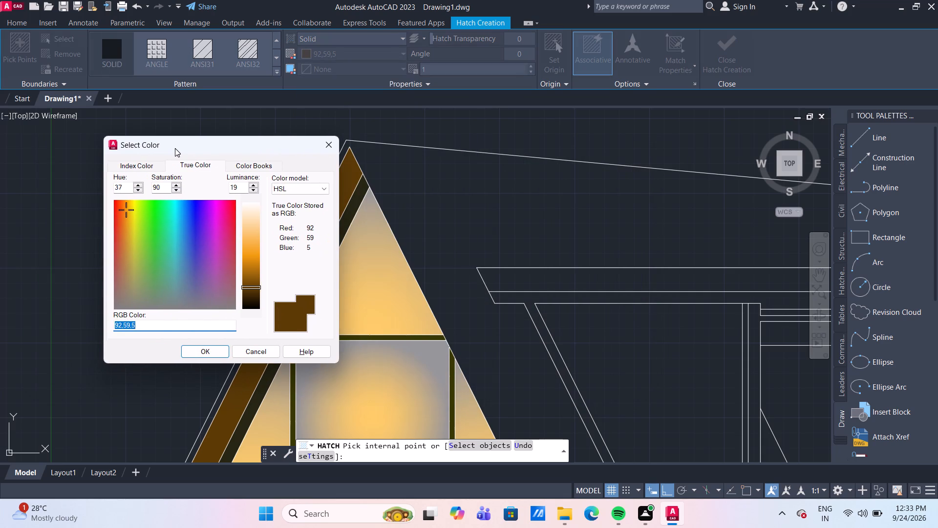
{"action": "left_click_drag", "start_coordinate": [175, 148], "coordinate": [176, 149]}
{"action": "left_click", "coordinate": [190, 165]}
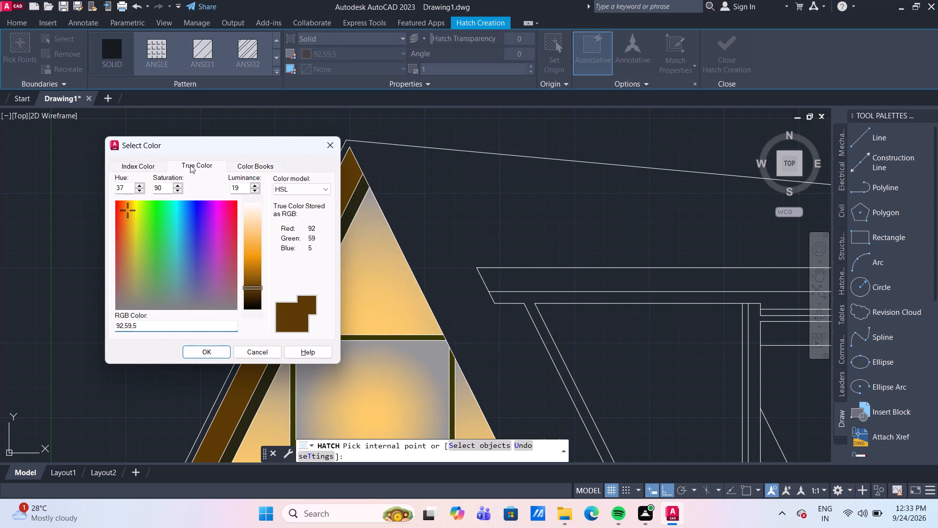
{"action": "left_click", "coordinate": [160, 169]}
{"action": "left_click", "coordinate": [164, 194]}
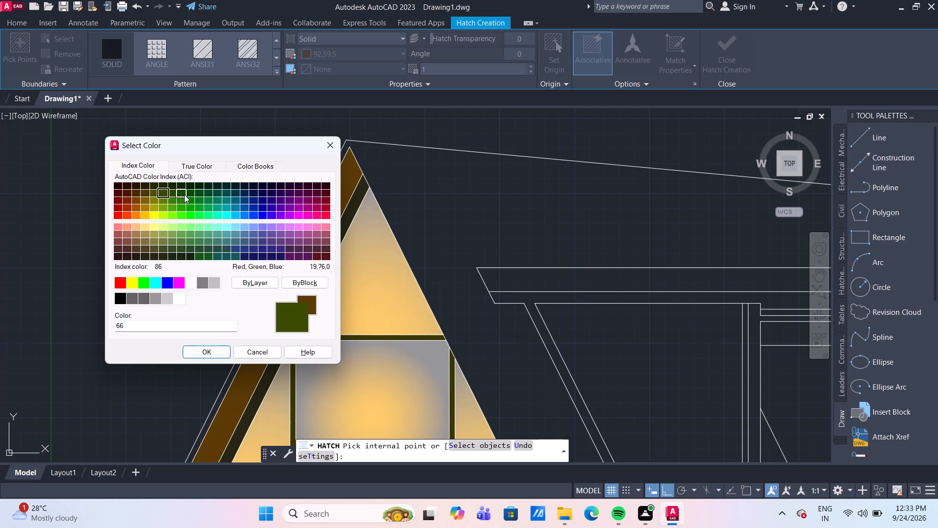
{"action": "left_click", "coordinate": [172, 249]}
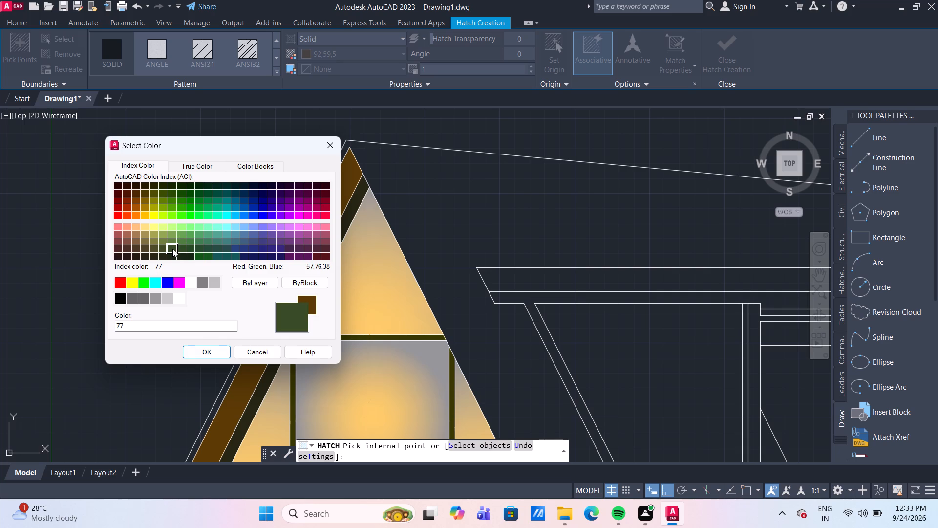
{"action": "left_click", "coordinate": [145, 249]}
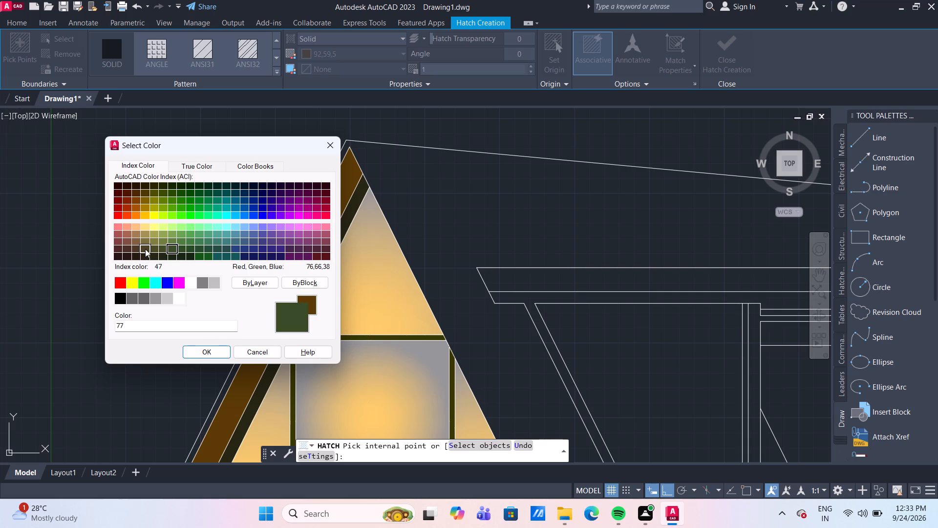
{"action": "left_click", "coordinate": [155, 247]}
{"action": "left_click", "coordinate": [193, 165]}
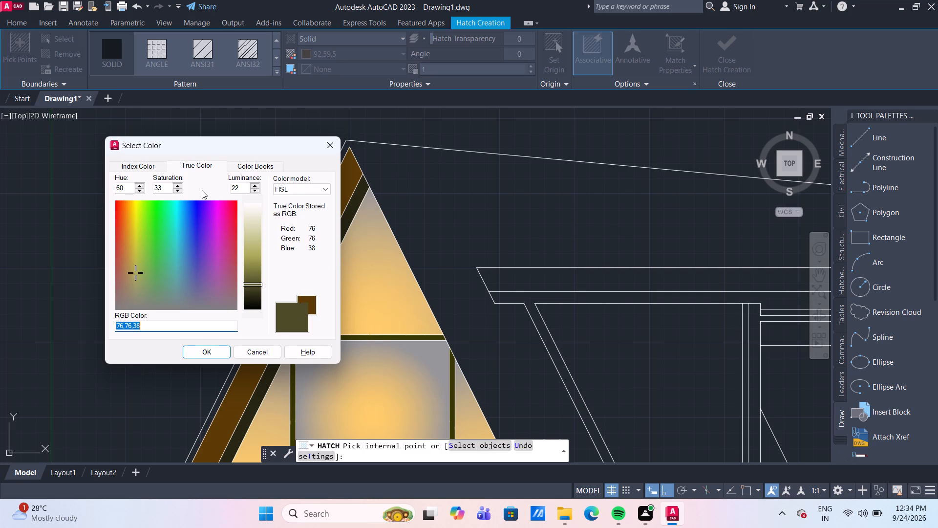
{"action": "left_click", "coordinate": [249, 284]}
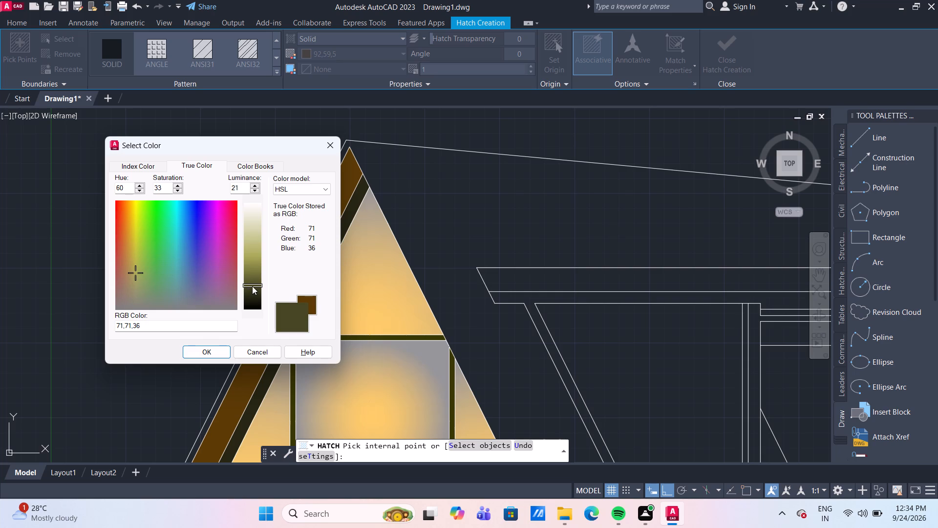
{"action": "left_click_drag", "start_coordinate": [253, 285], "coordinate": [255, 292]}
{"action": "left_click_drag", "start_coordinate": [255, 292], "coordinate": [256, 290]}
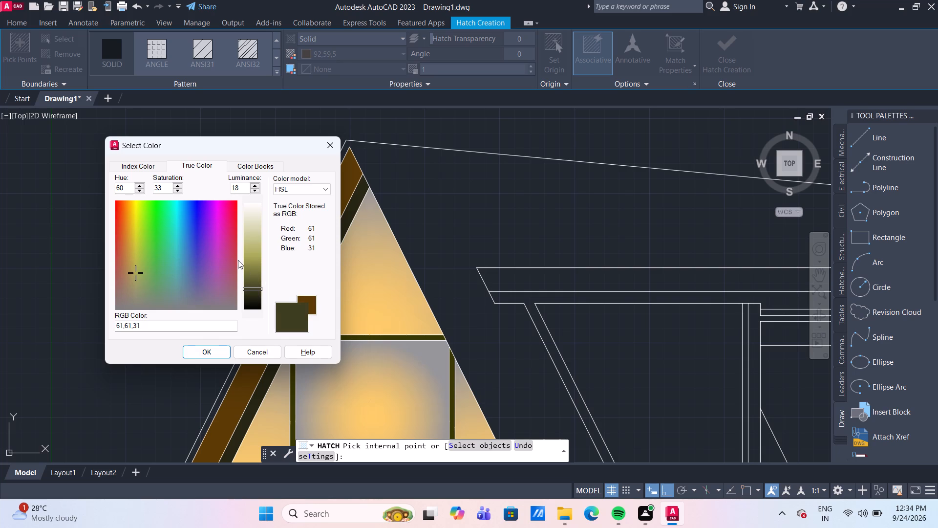
{"action": "scroll", "coordinate": [249, 288], "scroll_direction": "up", "scroll_amount": 1}
{"action": "left_click", "coordinate": [255, 290]}
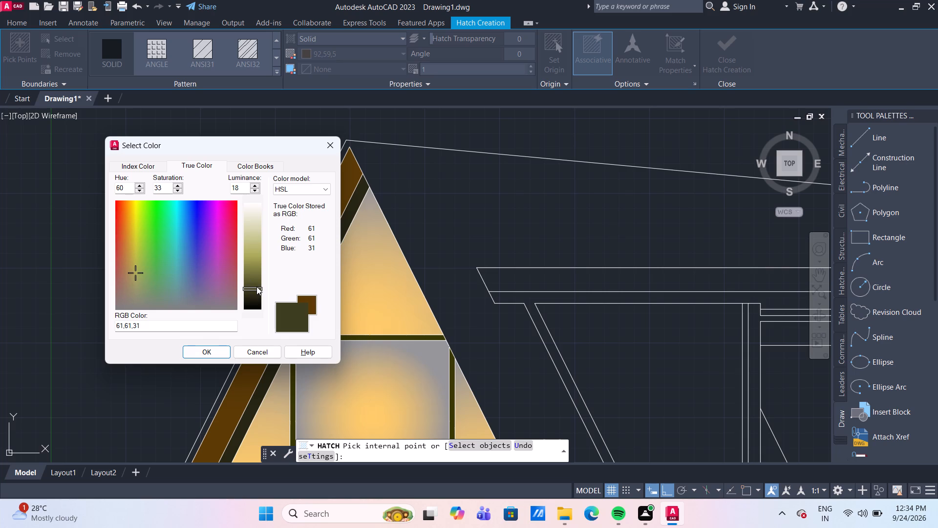
{"action": "left_click", "coordinate": [256, 286]}
{"action": "left_click", "coordinate": [207, 351]}
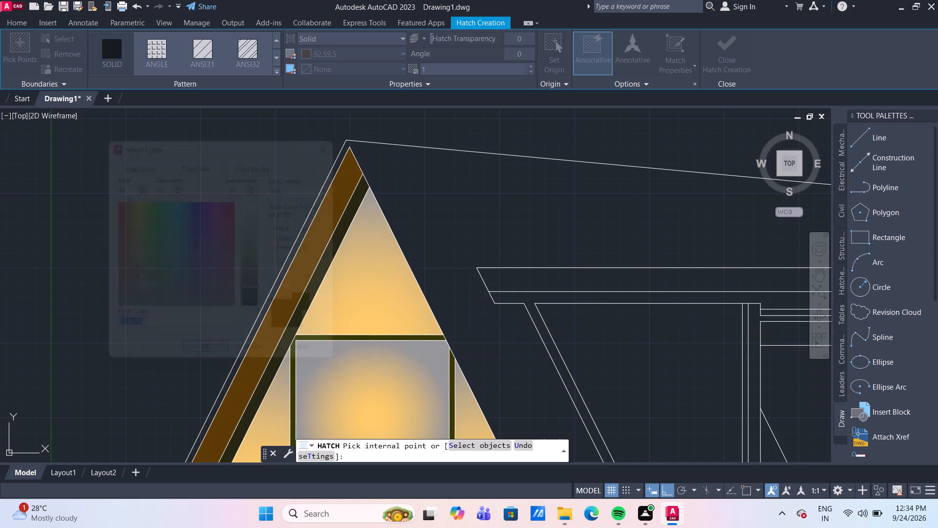
{"action": "left_click", "coordinate": [429, 193]}
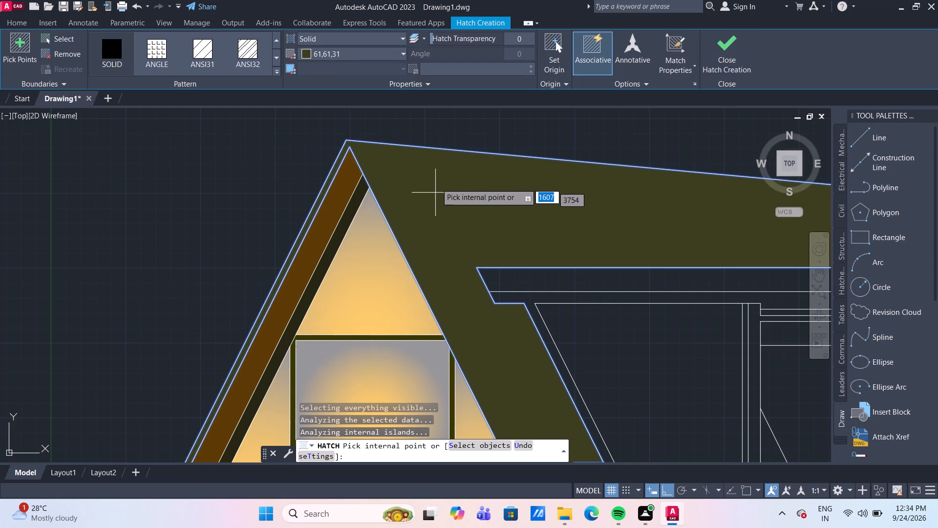
{"action": "key", "text": "Return"}
Change the roof area hatch's colour to the darker olive 34,34,17.
{"action": "scroll", "coordinate": [452, 195], "scroll_direction": "down", "scroll_amount": 3}
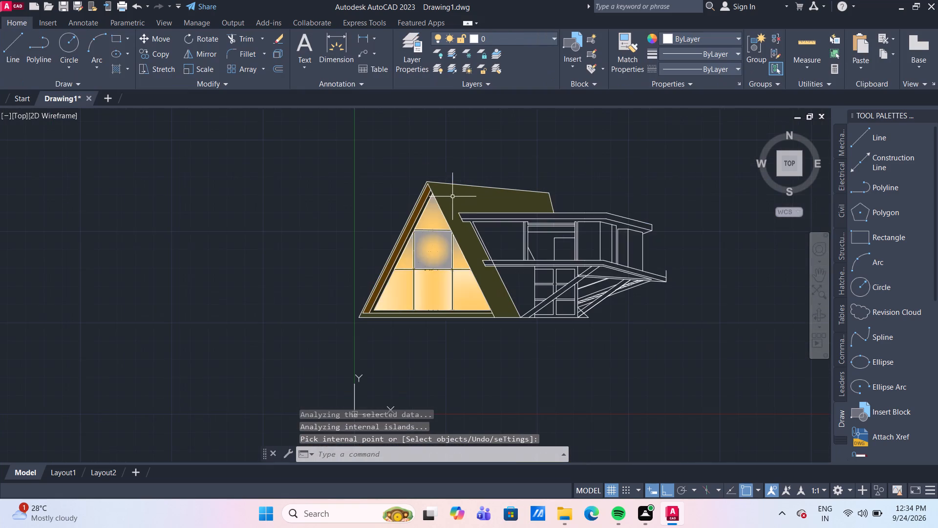
{"action": "scroll", "coordinate": [463, 197], "scroll_direction": "up", "scroll_amount": 2}
{"action": "middle_click_drag", "start_coordinate": [435, 199], "coordinate": [362, 189]}
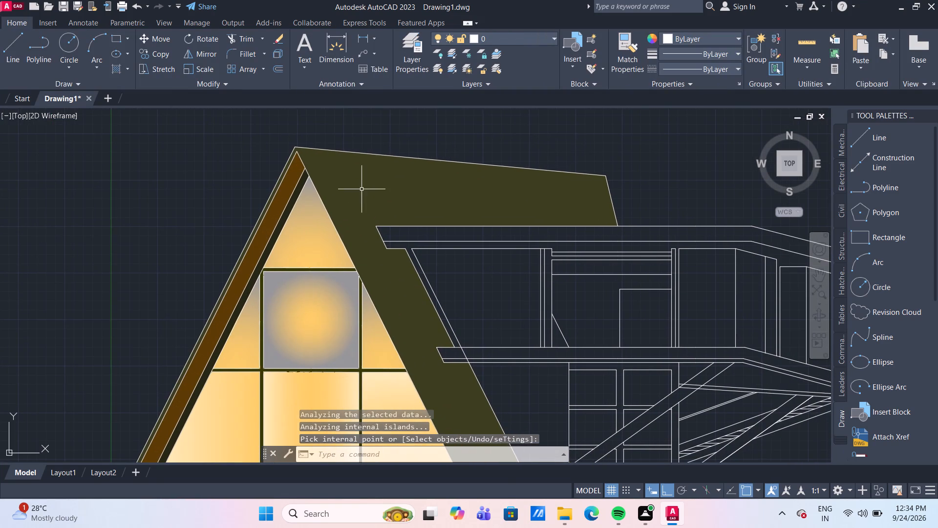
{"action": "left_click", "coordinate": [362, 189]}
{"action": "left_click", "coordinate": [505, 84]}
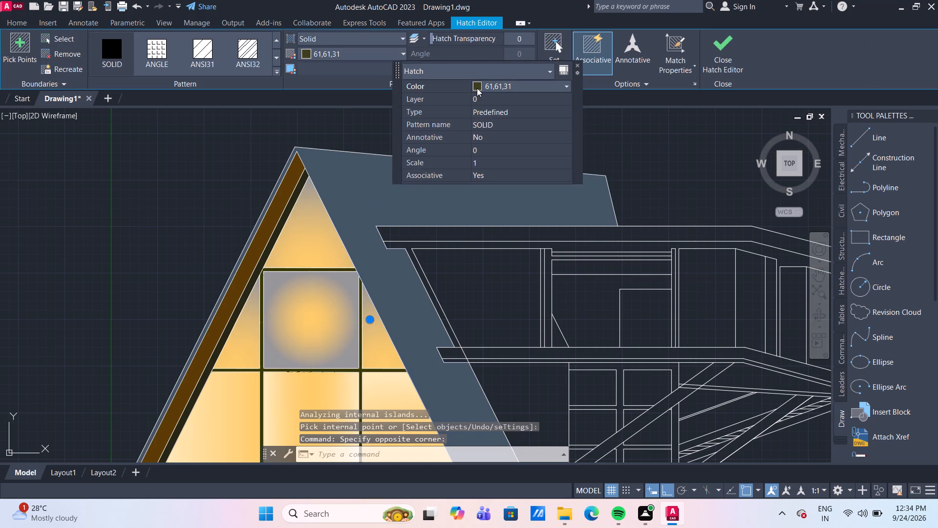
{"action": "left_click", "coordinate": [490, 85]}
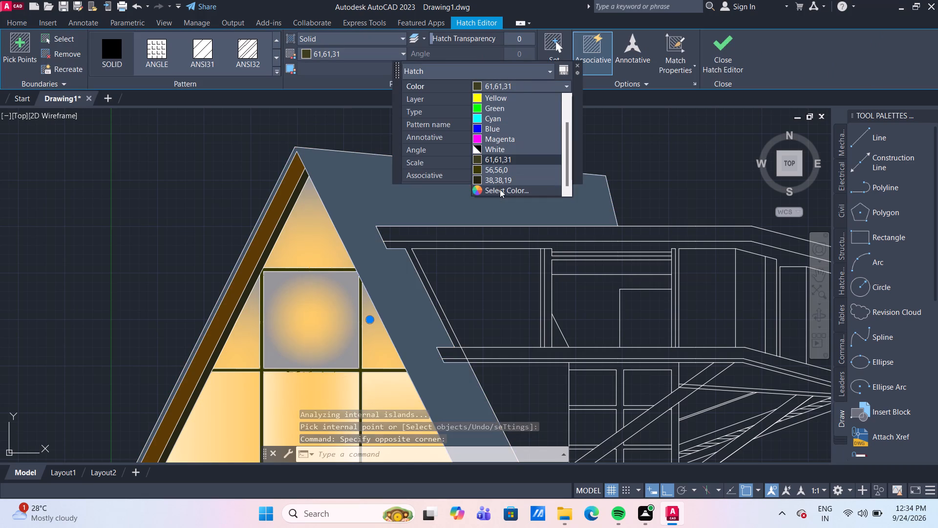
{"action": "left_click", "coordinate": [500, 189]}
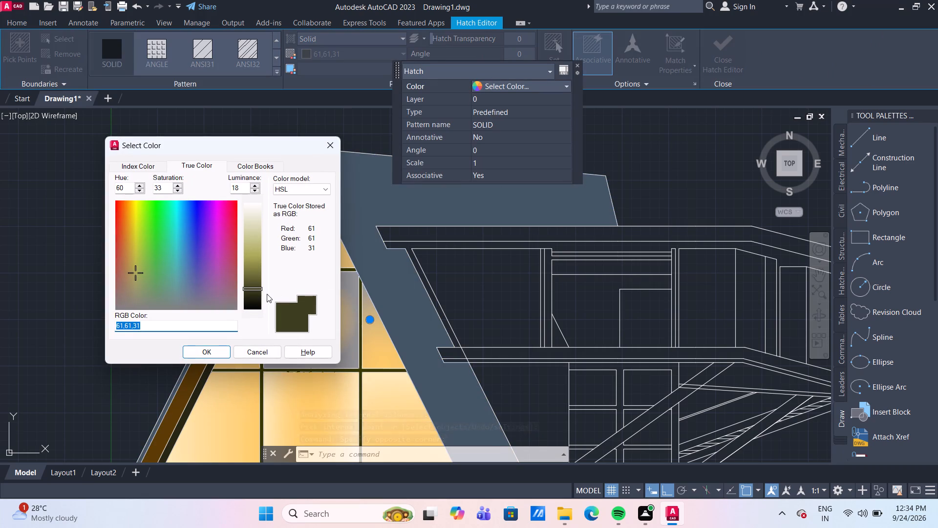
{"action": "left_click_drag", "start_coordinate": [250, 288], "coordinate": [254, 297]}
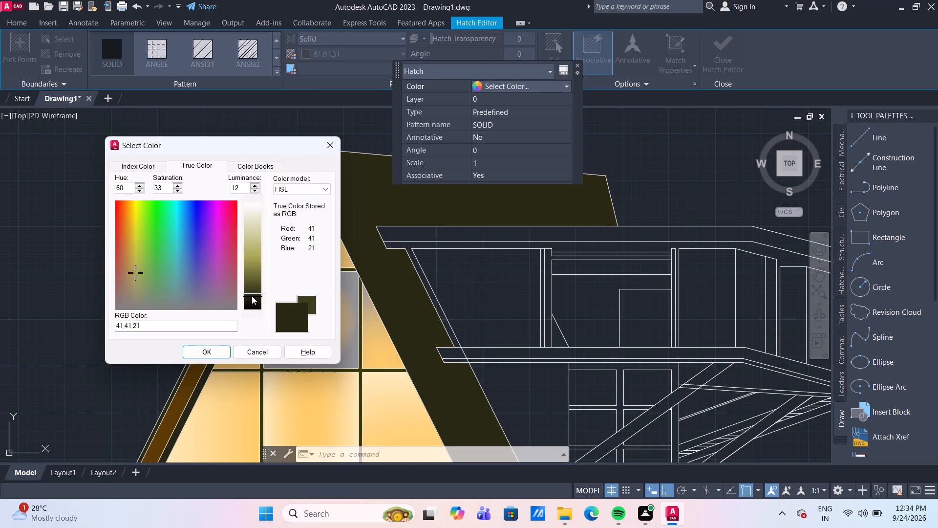
{"action": "left_click", "coordinate": [251, 295]}
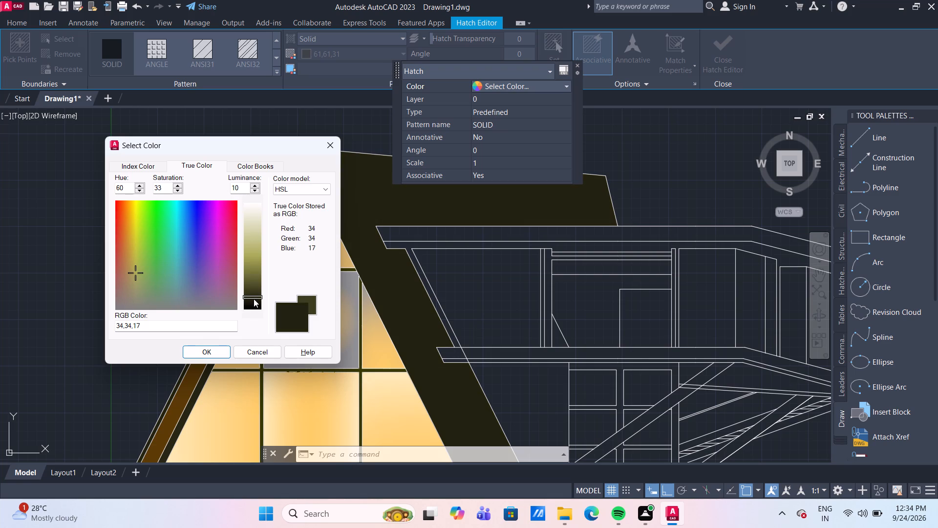
{"action": "left_click", "coordinate": [219, 355]}
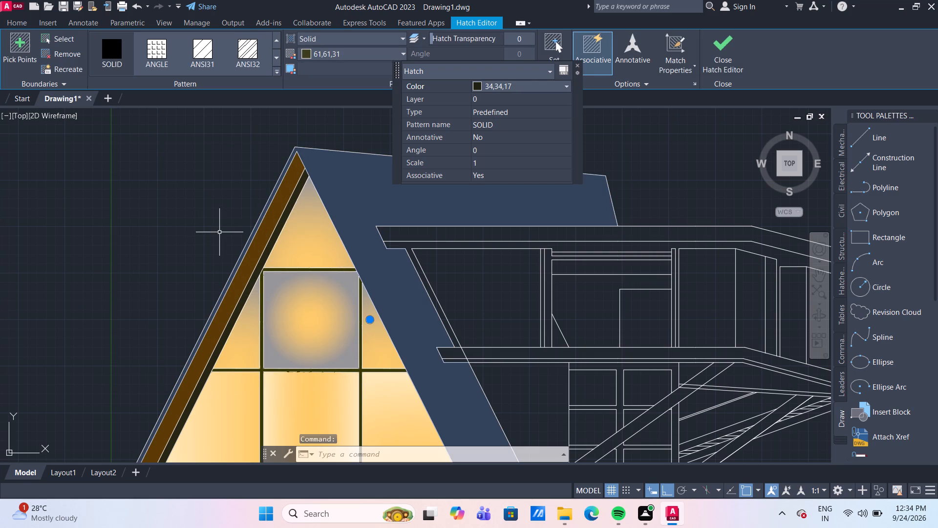
Fill the side wing's upper roof slab, including its sloping end, with a solid 99,100,102 grey hatch.
{"action": "key", "text": "Return"}
{"action": "scroll", "coordinate": [220, 232], "scroll_direction": "down", "scroll_amount": 3}
{"action": "scroll", "coordinate": [297, 256], "scroll_direction": "up", "scroll_amount": 2}
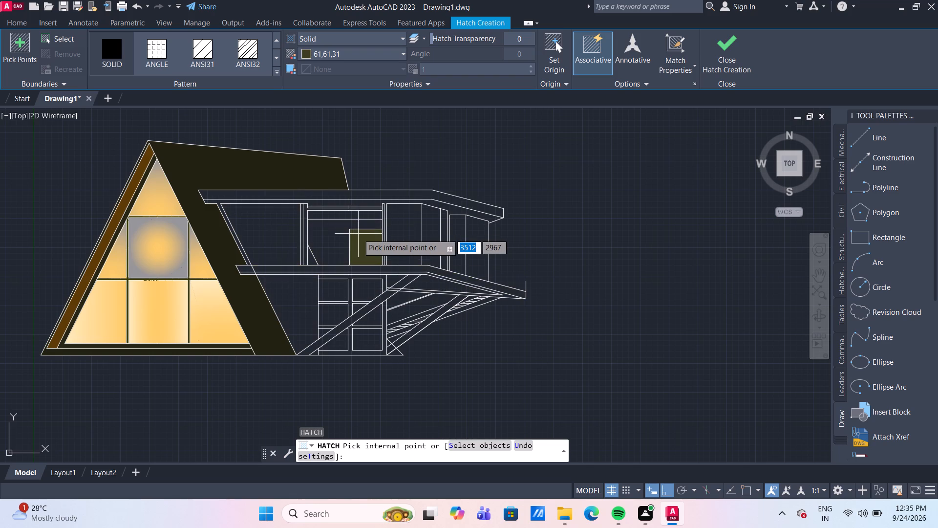
{"action": "middle_click_drag", "start_coordinate": [359, 233], "coordinate": [259, 228]}
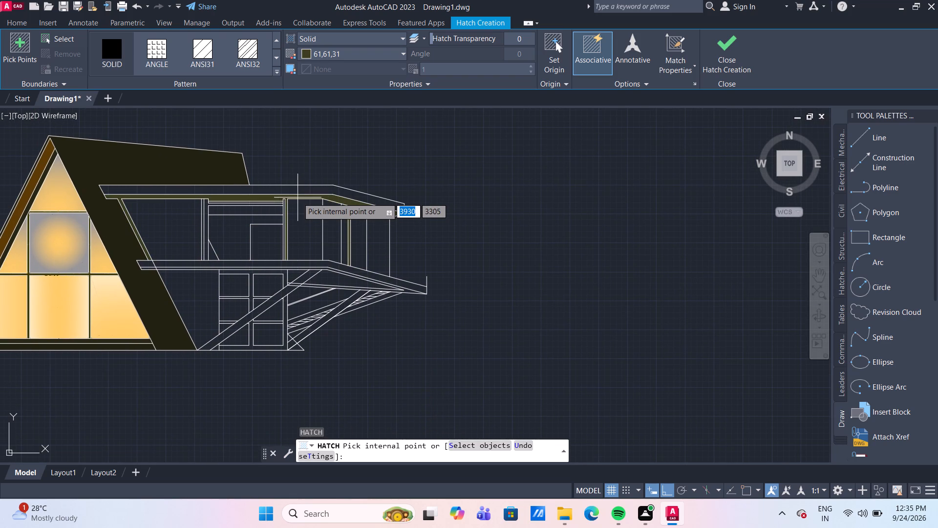
{"action": "left_click", "coordinate": [397, 51]}
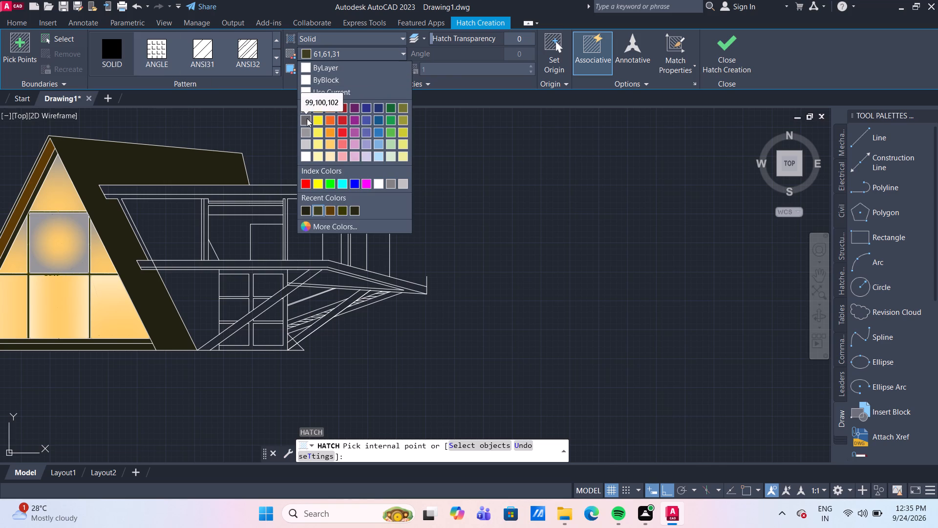
{"action": "left_click", "coordinate": [307, 118]}
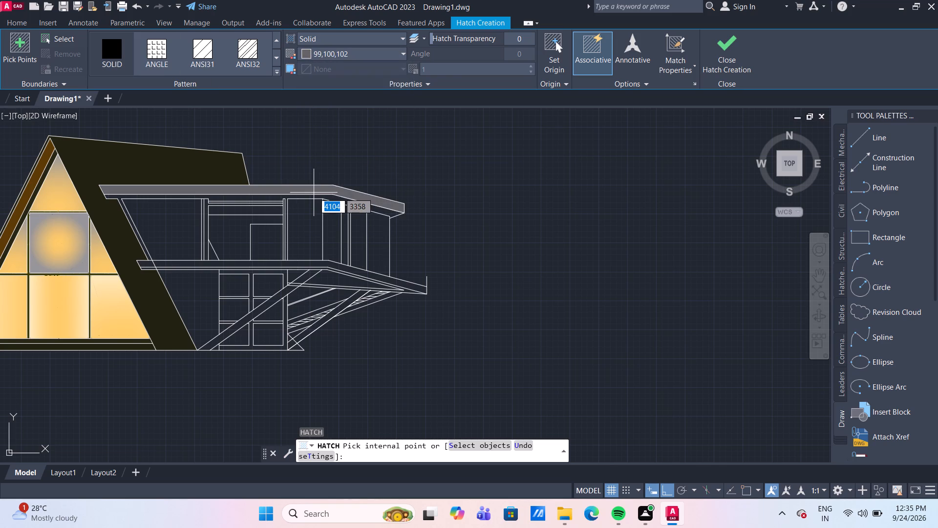
{"action": "left_click", "coordinate": [313, 193]}
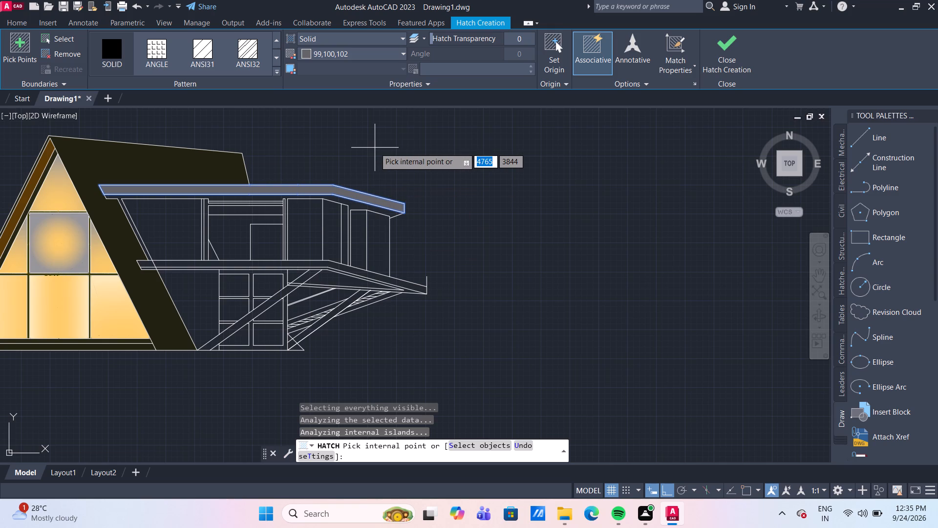
{"action": "key", "text": "r"}
{"action": "key", "text": "Escape"}
Trim the sloping line segment that crosses the deck slab near its end beside the A-frame's roof.
{"action": "type", "text": "tr"}
{"action": "key", "text": "Return"}
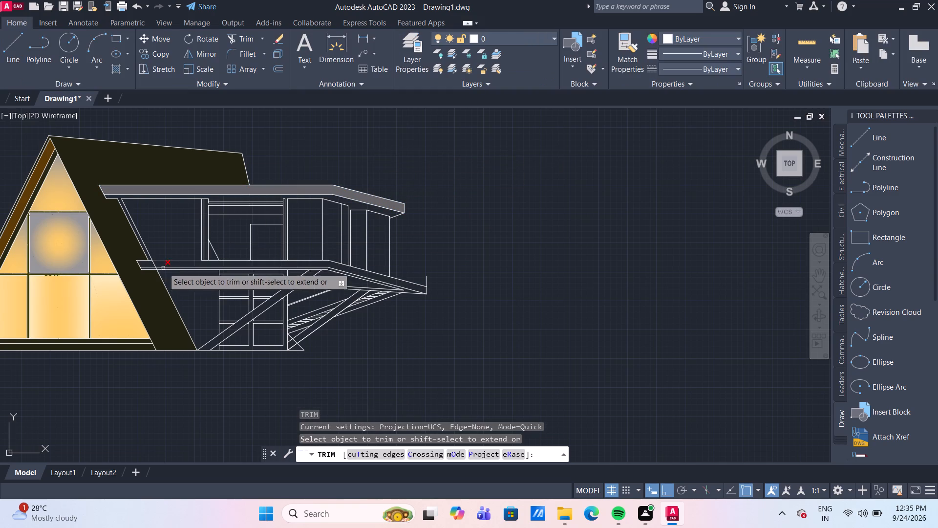
{"action": "scroll", "coordinate": [154, 269], "scroll_direction": "up", "scroll_amount": 2}
{"action": "left_click", "coordinate": [153, 254]}
{"action": "scroll", "coordinate": [176, 210], "scroll_direction": "down", "scroll_amount": 3}
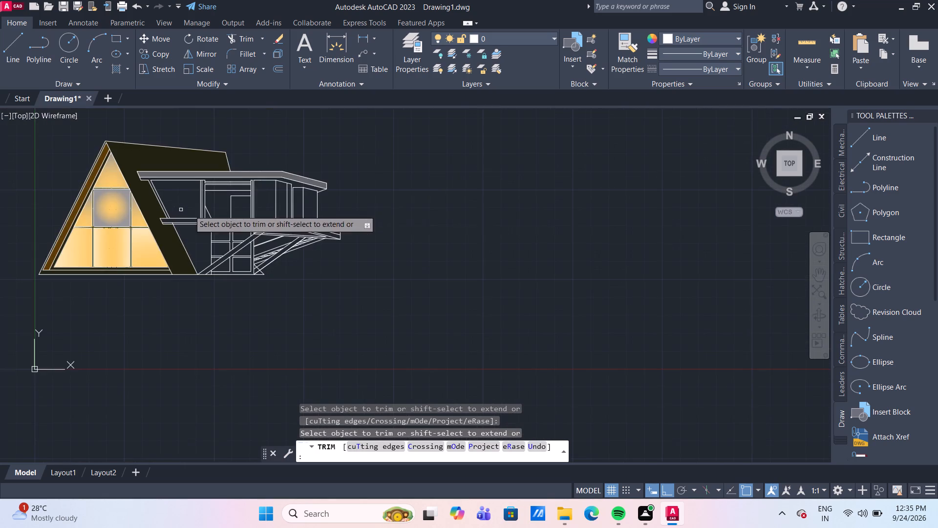
{"action": "scroll", "coordinate": [393, 216], "scroll_direction": "up", "scroll_amount": 1}
{"action": "key", "text": "Escape"}
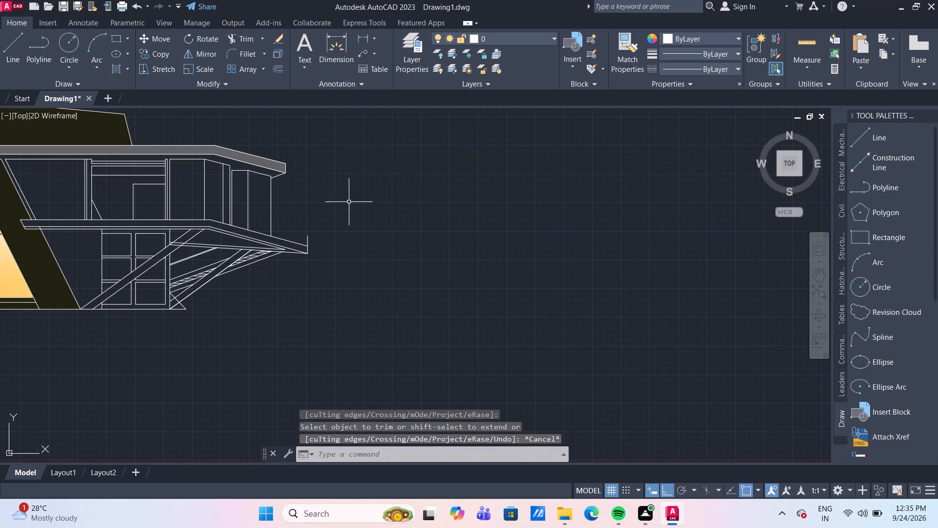
{"action": "middle_click_drag", "start_coordinate": [342, 201], "coordinate": [453, 233]}
{"action": "scroll", "coordinate": [386, 230], "scroll_direction": "up", "scroll_amount": 1}
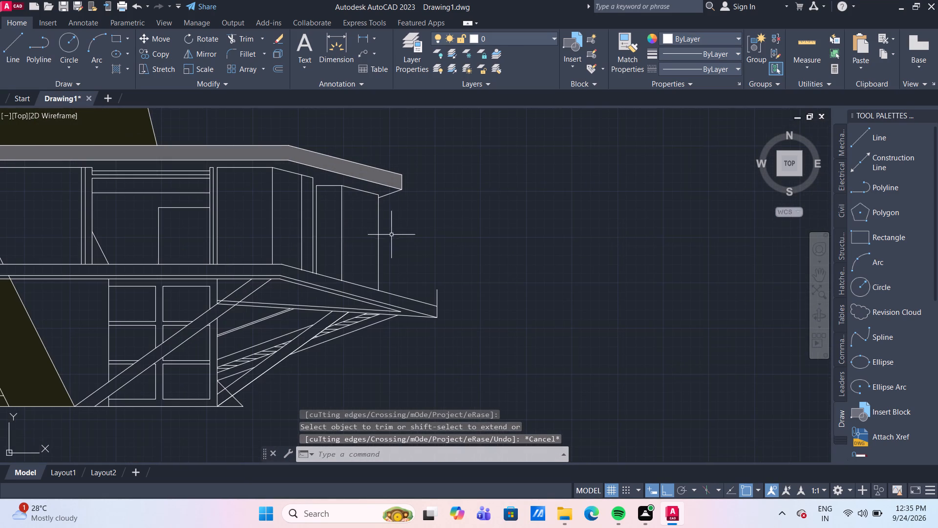
Fill the side wing's deck slab, including its sloping end, with a solid 99,100,102 grey hatch.
{"action": "left_click", "coordinate": [121, 71]}
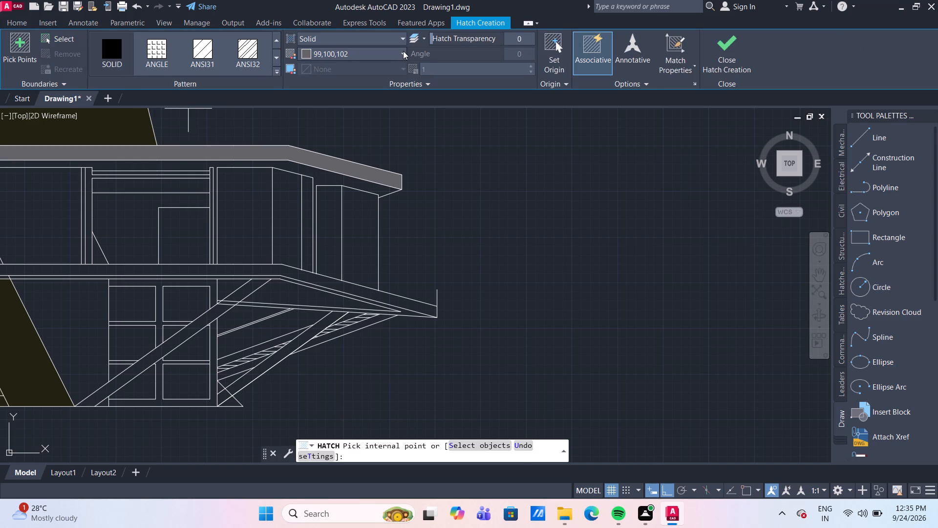
{"action": "left_click", "coordinate": [403, 51]}
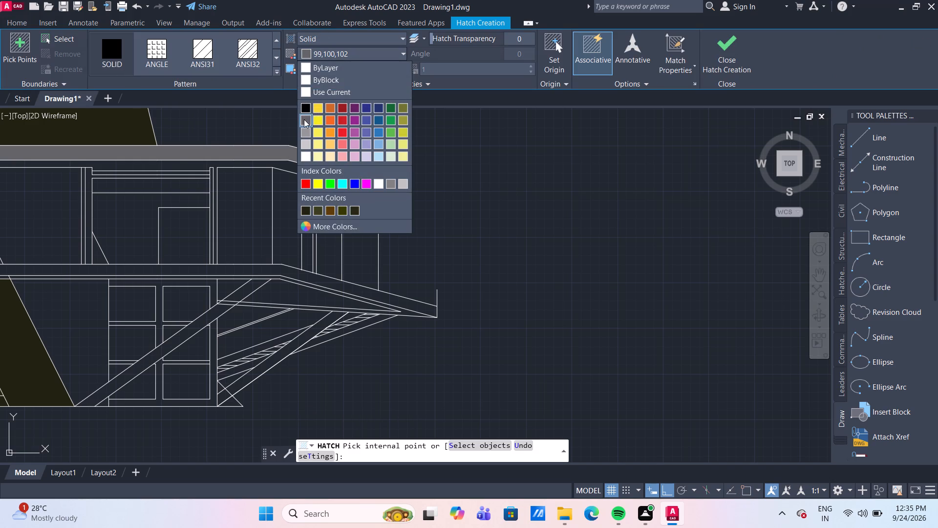
{"action": "left_click", "coordinate": [304, 119]}
{"action": "left_click", "coordinate": [282, 272]}
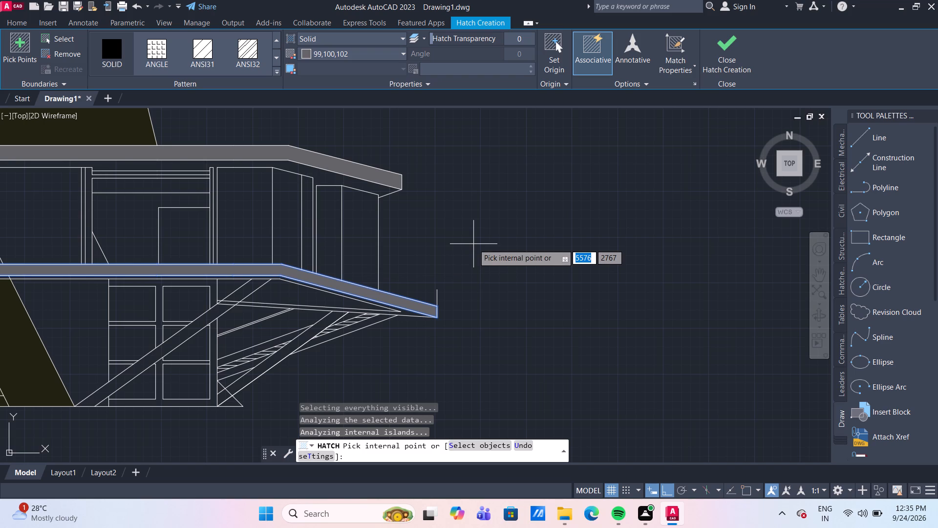
{"action": "scroll", "coordinate": [473, 243], "scroll_direction": "down", "scroll_amount": 2}
{"action": "middle_click_drag", "start_coordinate": [476, 244], "coordinate": [498, 197]}
{"action": "scroll", "coordinate": [498, 197], "scroll_direction": "up", "scroll_amount": 1}
{"action": "key", "text": "Return"}
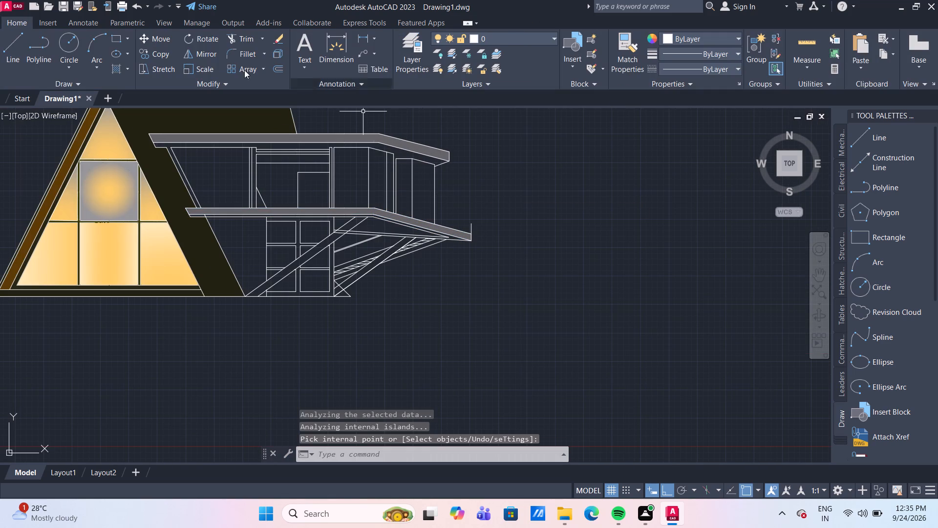
Fill the side wing's frame under the roof slab, including its posts and the opening's header strip, with a solid 0,0,0 black hatch.
{"action": "left_click", "coordinate": [116, 73]}
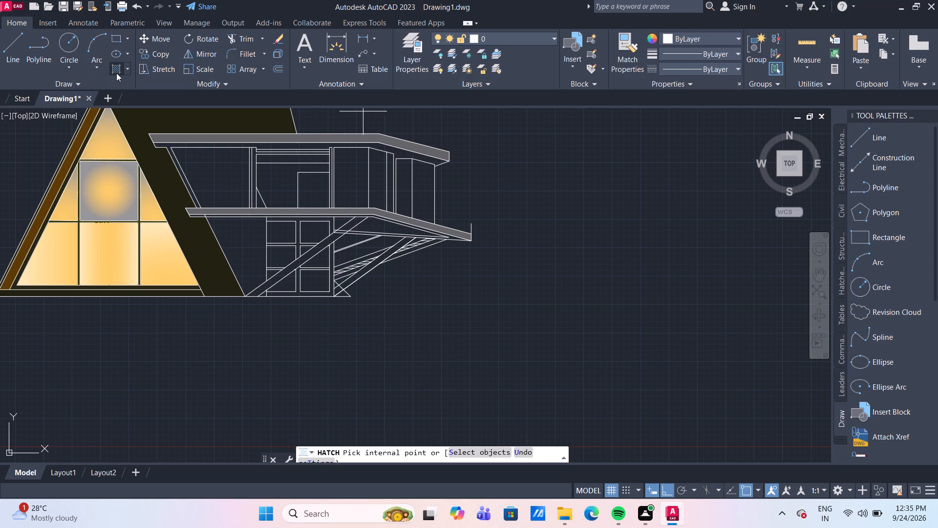
{"action": "left_click", "coordinate": [109, 44]}
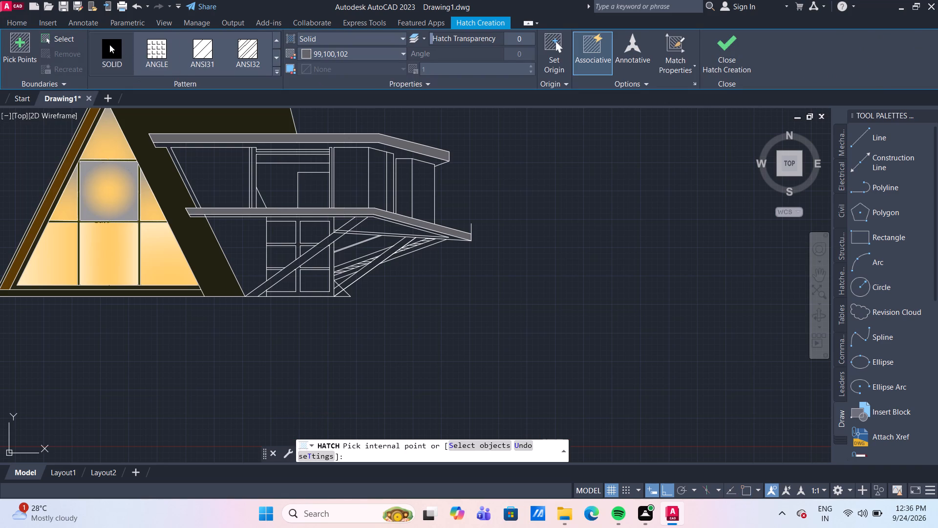
{"action": "left_click", "coordinate": [381, 54]}
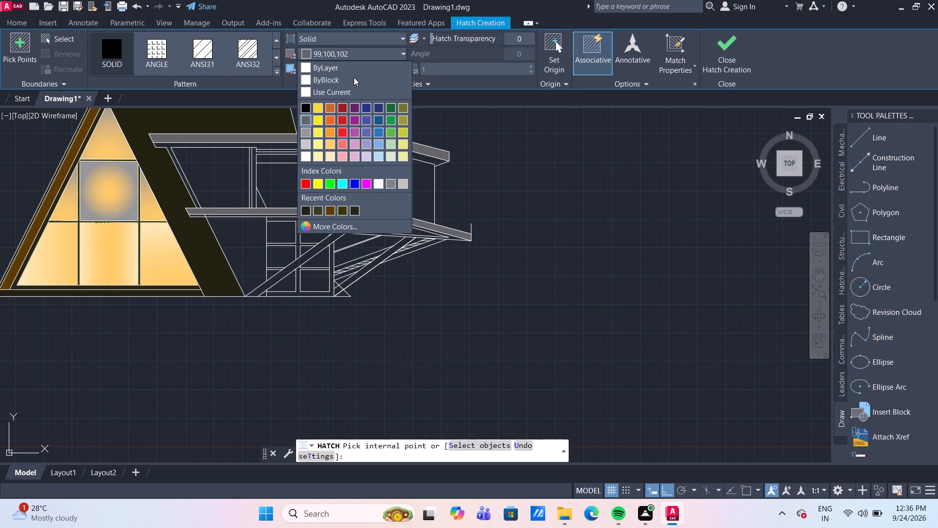
{"action": "left_click", "coordinate": [304, 109]}
{"action": "scroll", "coordinate": [297, 149], "scroll_direction": "up", "scroll_amount": 2}
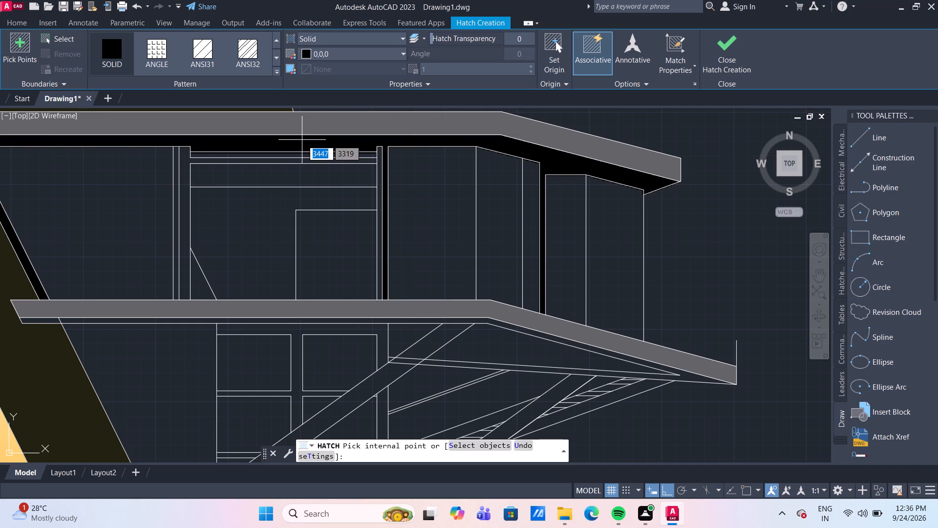
{"action": "left_click", "coordinate": [302, 140]}
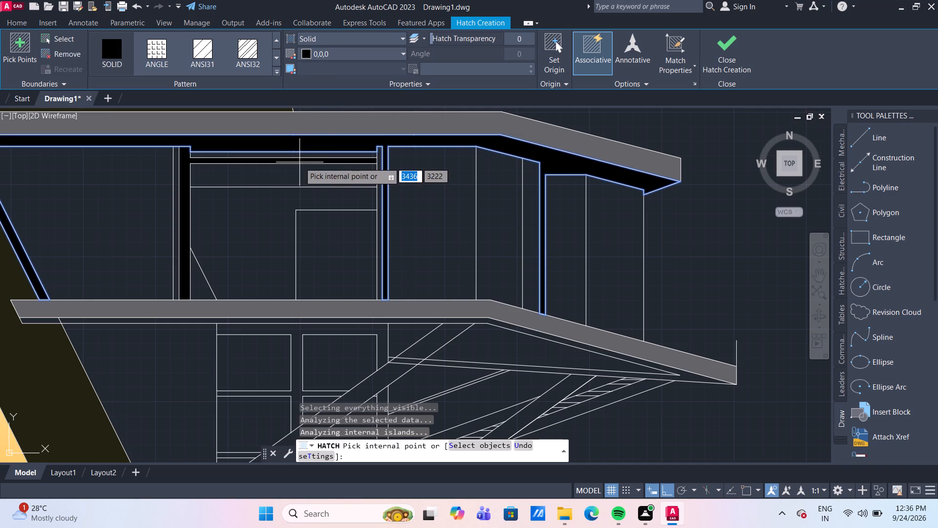
{"action": "left_click", "coordinate": [299, 162]}
{"action": "middle_click_drag", "start_coordinate": [328, 264], "coordinate": [307, 132]}
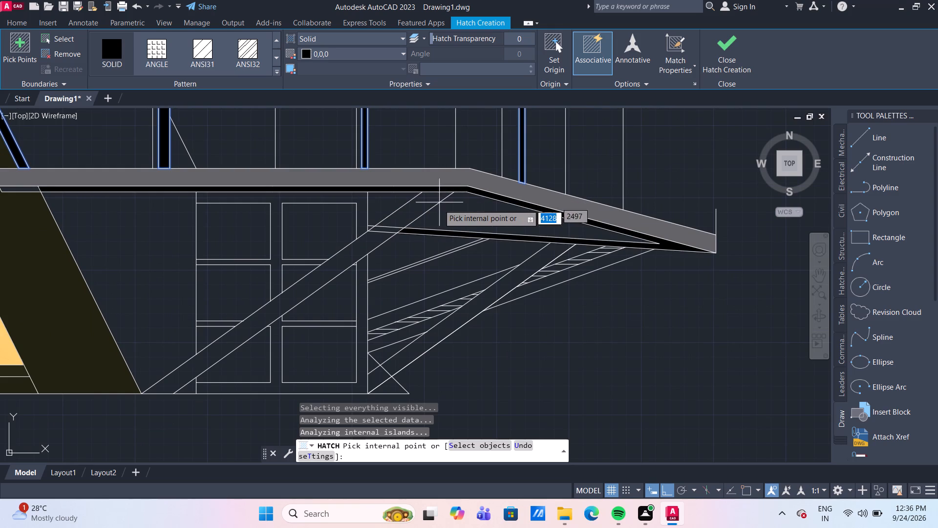
{"action": "scroll", "coordinate": [615, 203], "scroll_direction": "down", "scroll_amount": 2}
{"action": "scroll", "coordinate": [662, 164], "scroll_direction": "up", "scroll_amount": 1}
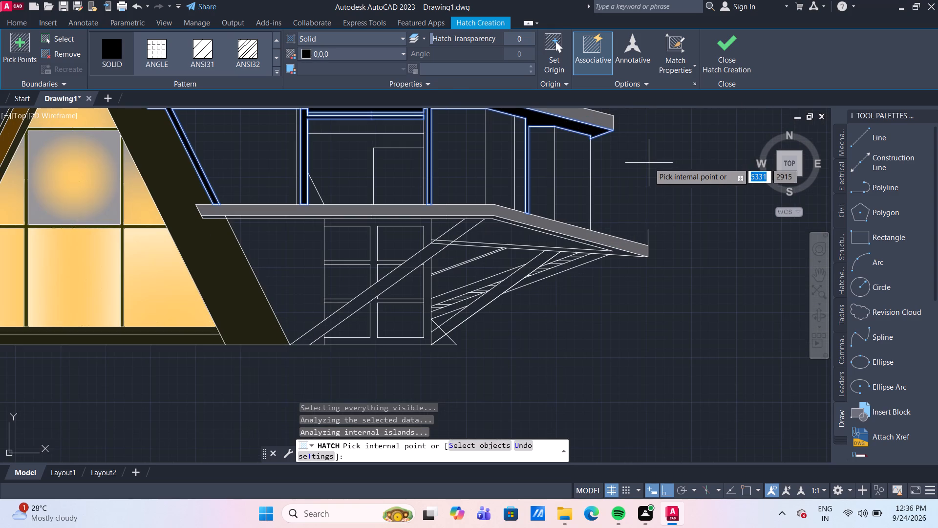
{"action": "key", "text": "Return"}
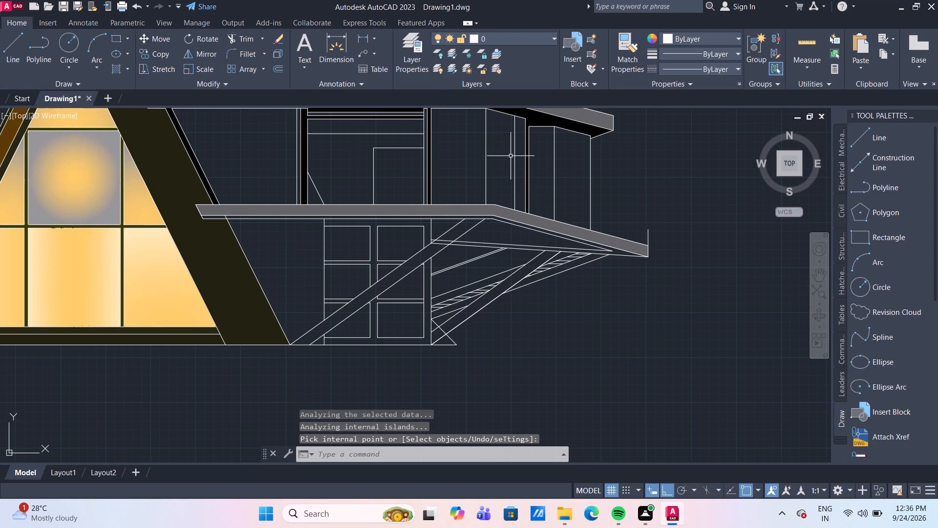
Delete the extra vertical line in the side wing's angled wall panel, just before the black post.
{"action": "middle_click_drag", "start_coordinate": [510, 158], "coordinate": [491, 188]}
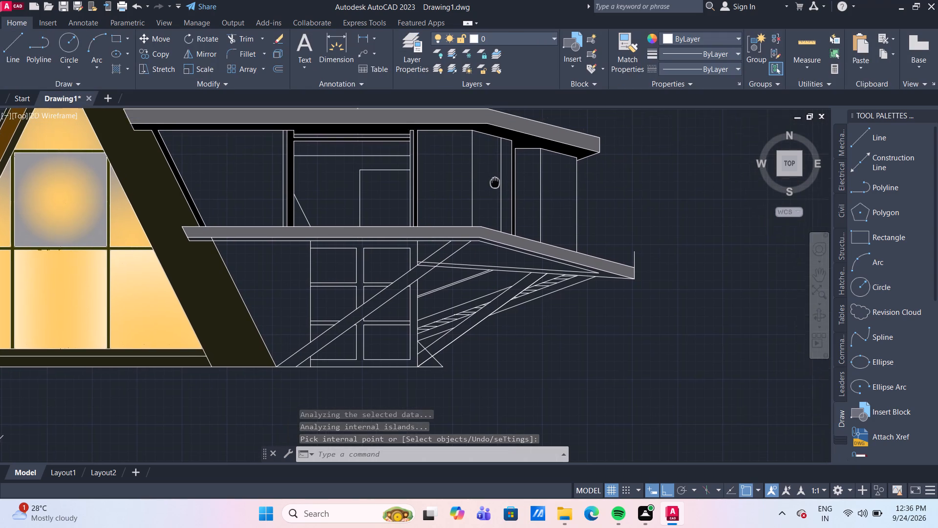
{"action": "middle_click_drag", "start_coordinate": [491, 188], "coordinate": [431, 199]}
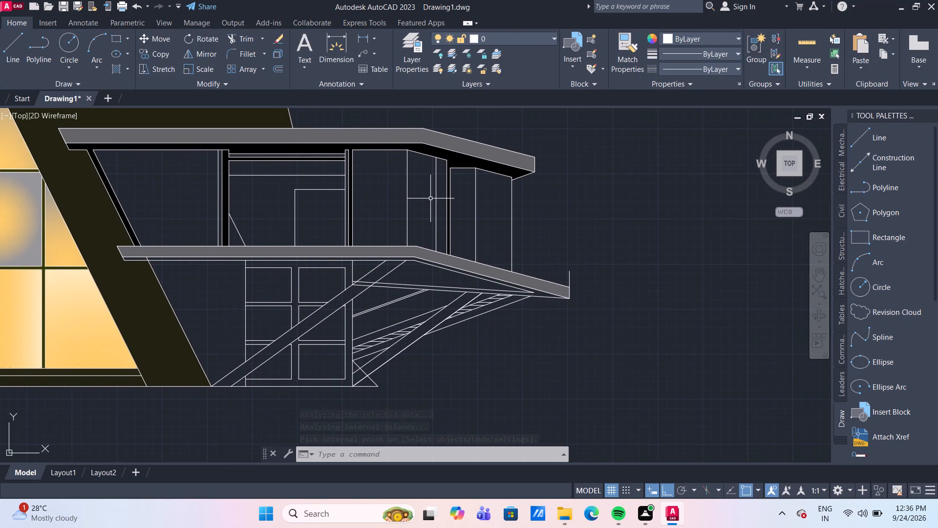
{"action": "scroll", "coordinate": [468, 207], "scroll_direction": "up", "scroll_amount": 2}
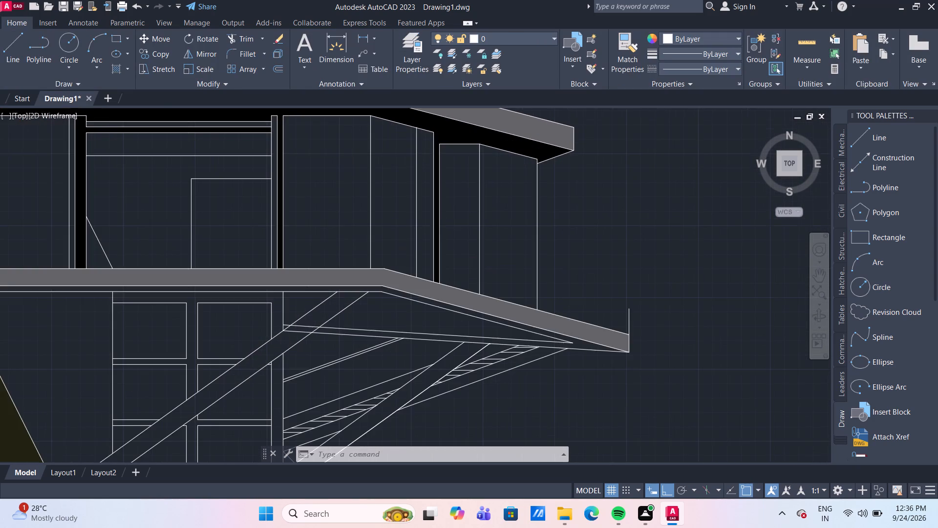
{"action": "scroll", "coordinate": [468, 207], "scroll_direction": "down", "scroll_amount": 1}
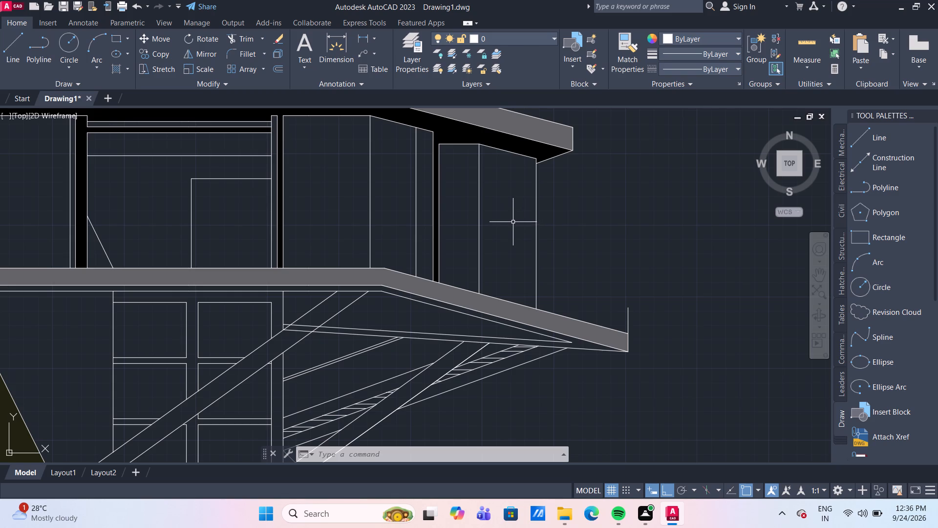
{"action": "left_click", "coordinate": [414, 176]}
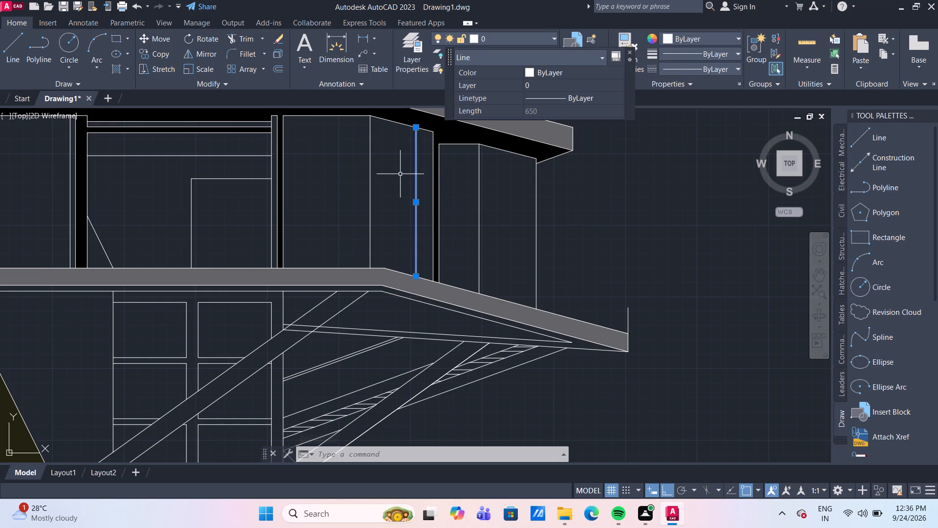
{"action": "key", "text": "Delete"}
Fill the side wing's five upper-floor wall panels on both sides of the central opening with a solid 92,59,5 brown hatch.
{"action": "scroll", "coordinate": [400, 174], "scroll_direction": "down", "scroll_amount": 3}
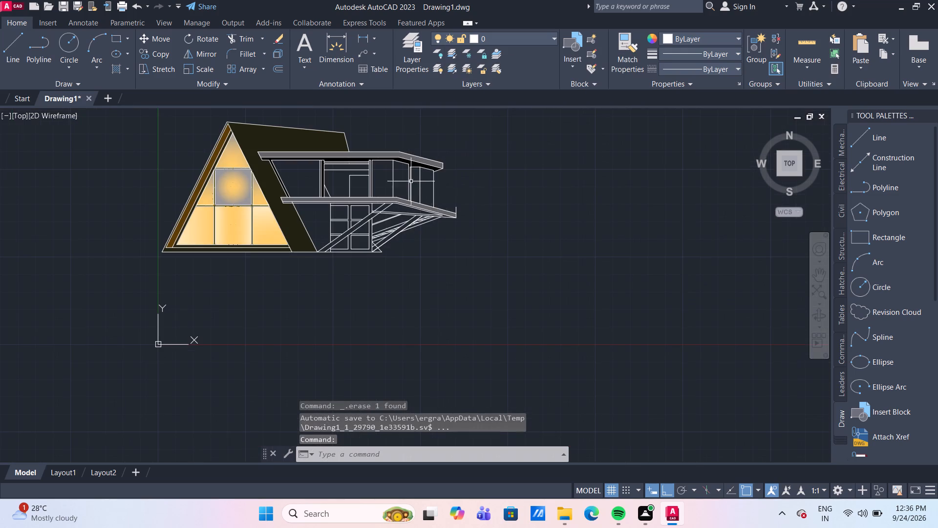
{"action": "scroll", "coordinate": [387, 161], "scroll_direction": "up", "scroll_amount": 1}
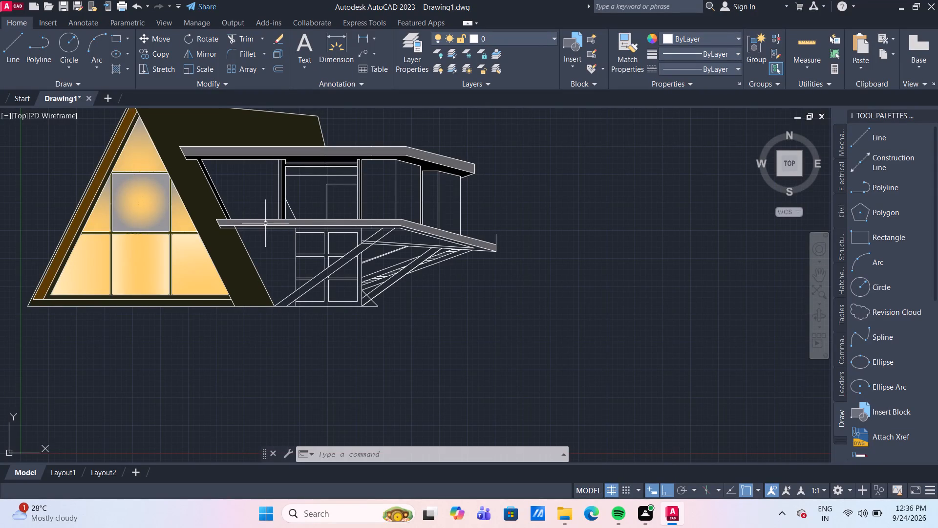
{"action": "left_click", "coordinate": [120, 71]}
{"action": "left_click", "coordinate": [399, 47]}
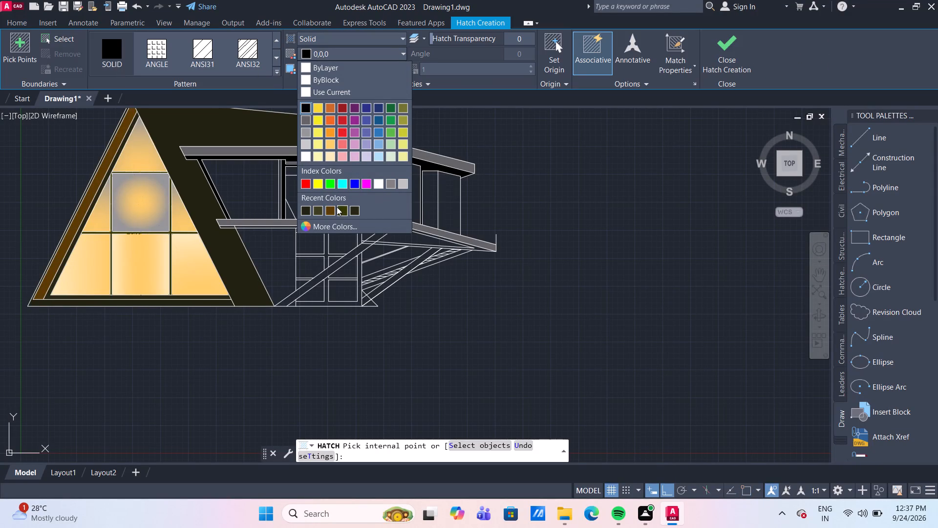
{"action": "left_click", "coordinate": [333, 212]}
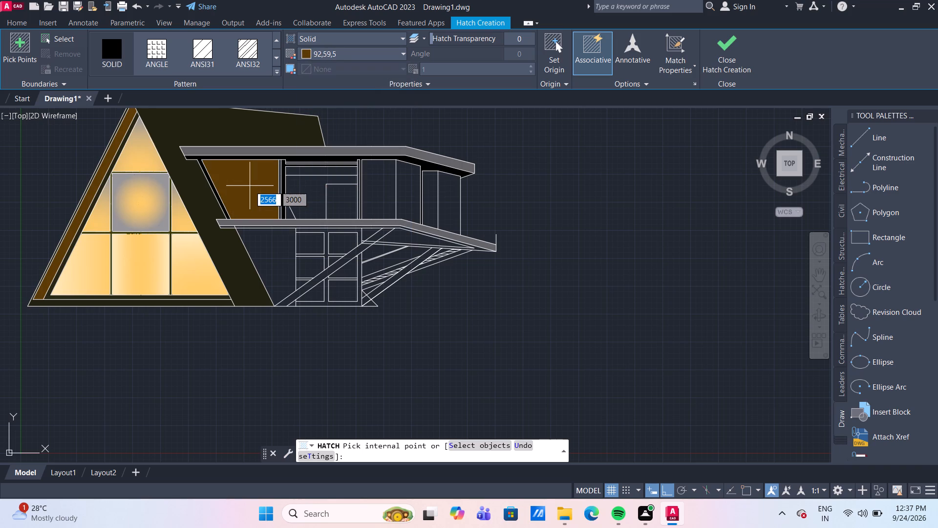
{"action": "left_click", "coordinate": [250, 186]}
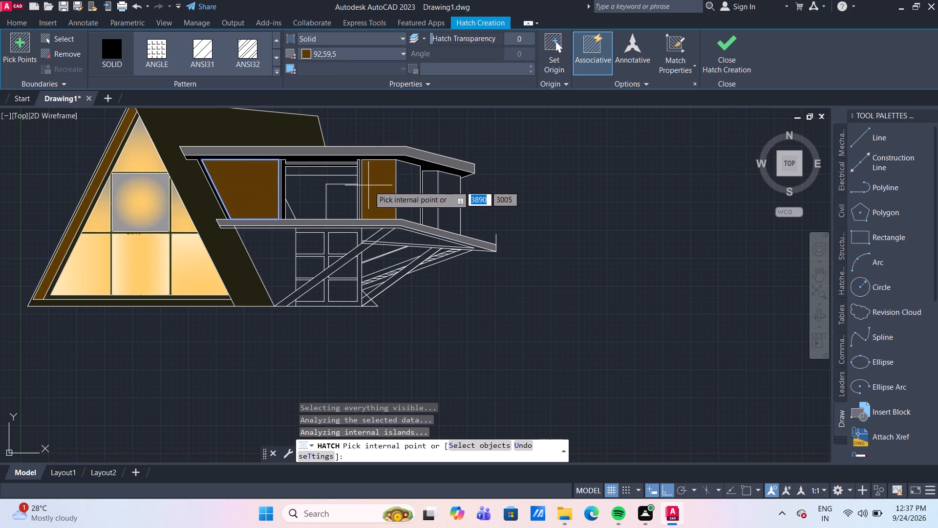
{"action": "left_click", "coordinate": [369, 186]}
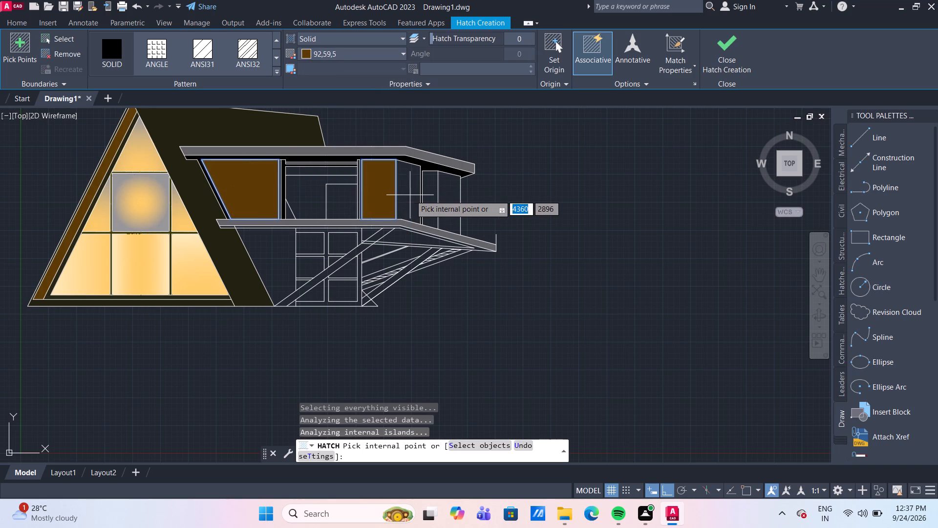
{"action": "left_click", "coordinate": [411, 195]}
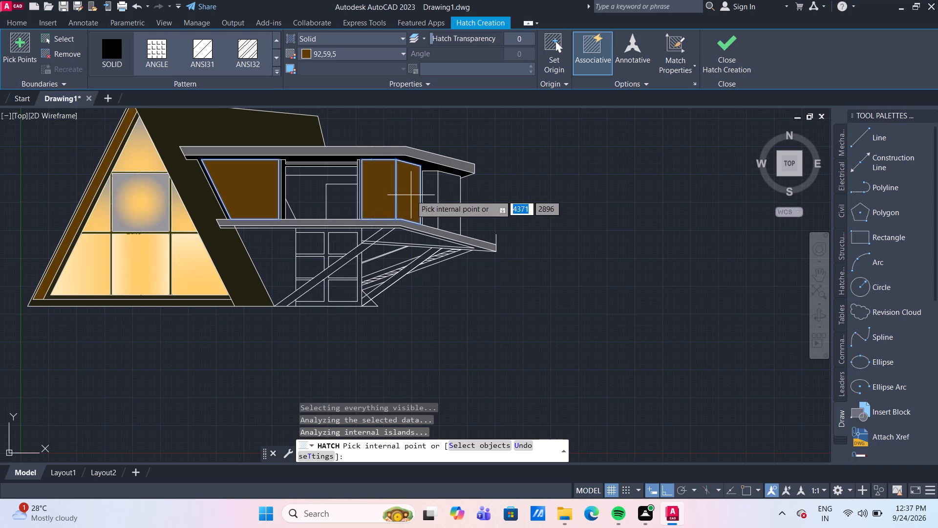
{"action": "left_click", "coordinate": [432, 200]}
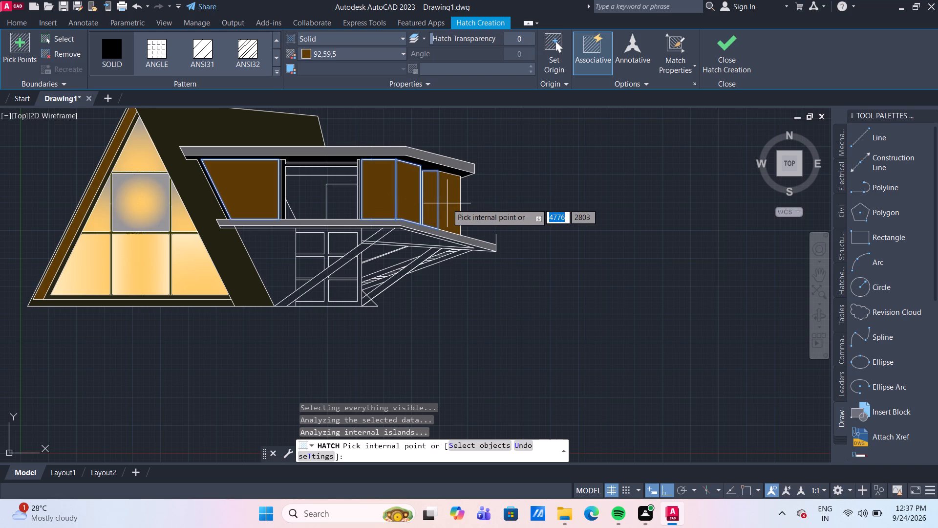
{"action": "left_click", "coordinate": [447, 203]}
{"action": "key", "text": "Return"}
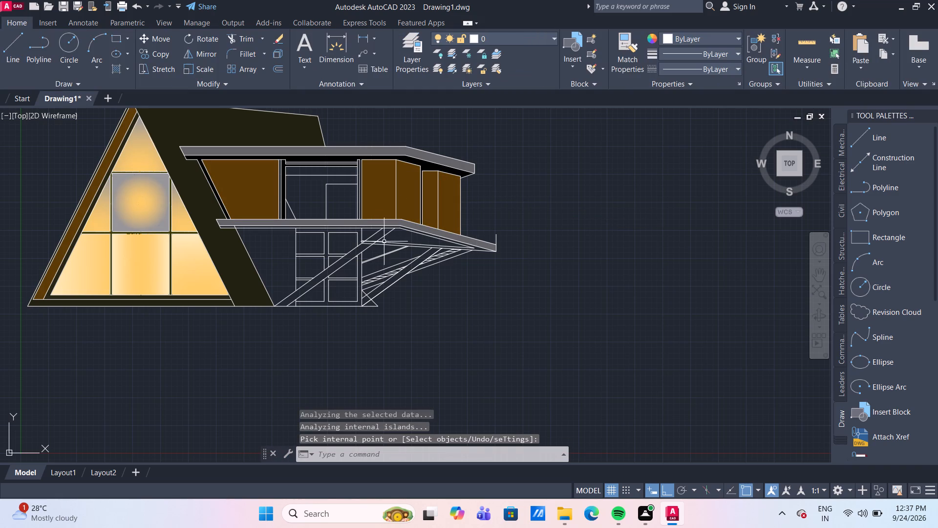
Fill the interior wall area around the door in the wing's upper central opening with a solid 248,203,129 light orange hatch.
{"action": "scroll", "coordinate": [308, 193], "scroll_direction": "up", "scroll_amount": 2}
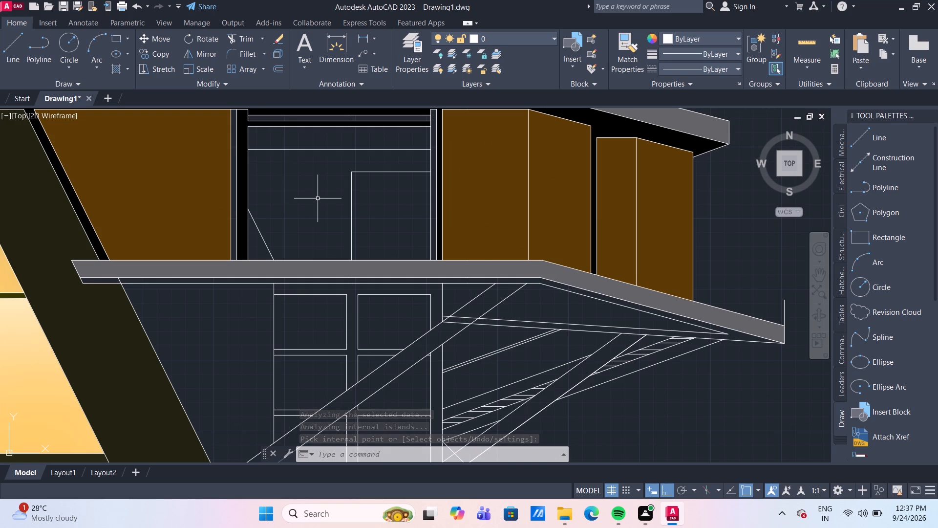
{"action": "left_click", "coordinate": [118, 70]}
{"action": "left_click", "coordinate": [352, 51]}
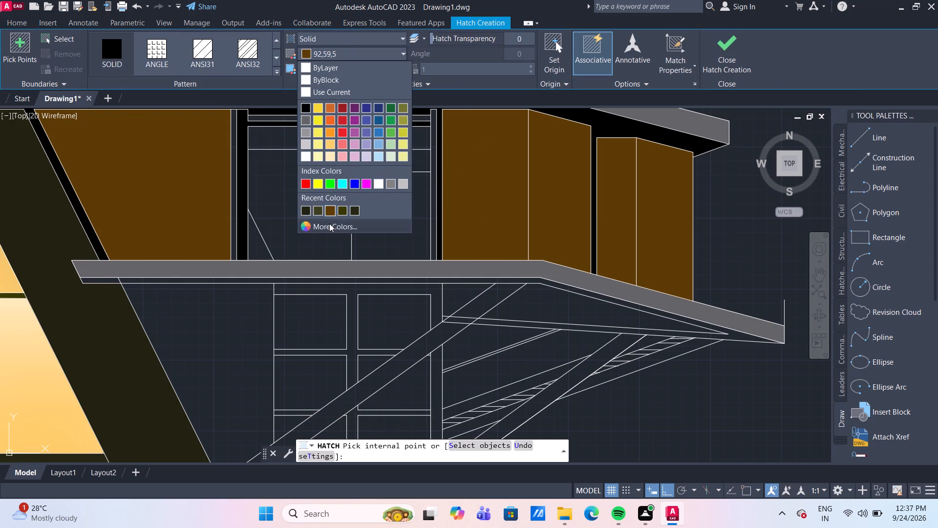
{"action": "left_click", "coordinate": [329, 223]}
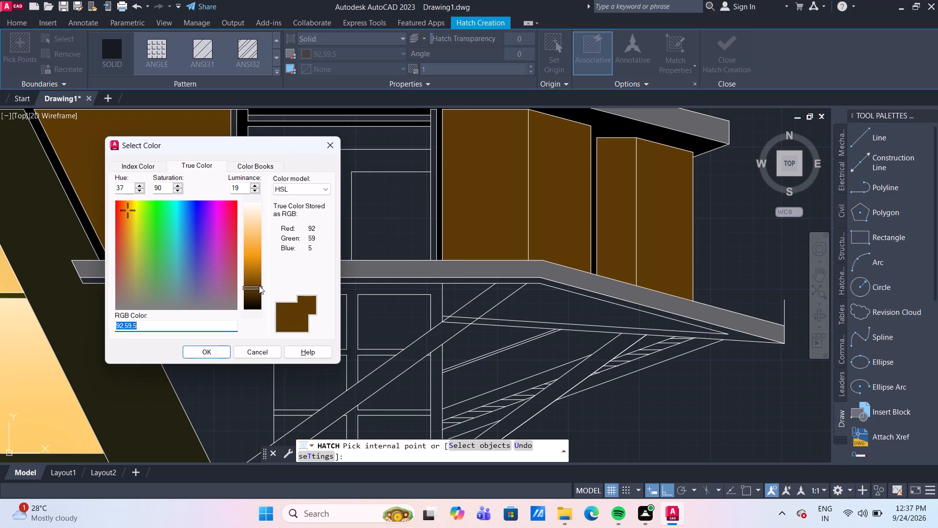
{"action": "left_click_drag", "start_coordinate": [255, 289], "coordinate": [255, 245]}
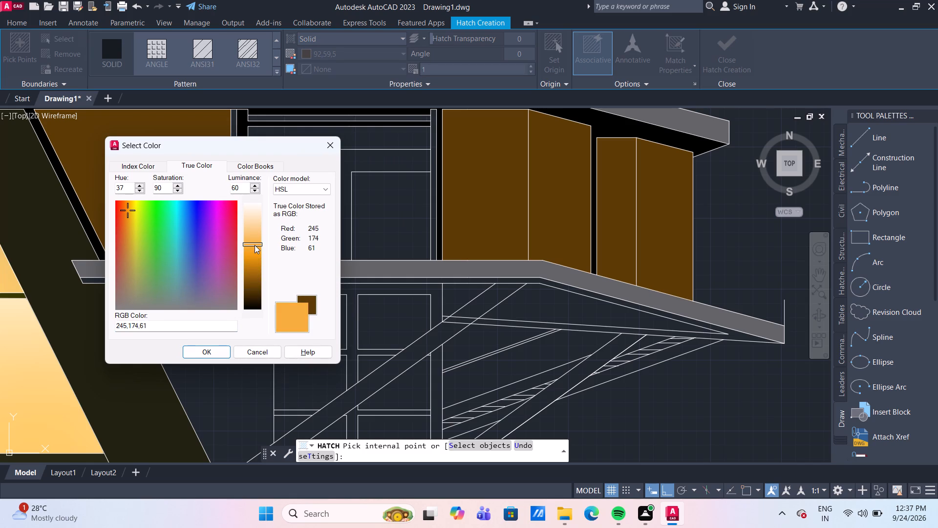
{"action": "left_click_drag", "start_coordinate": [255, 245], "coordinate": [252, 228]}
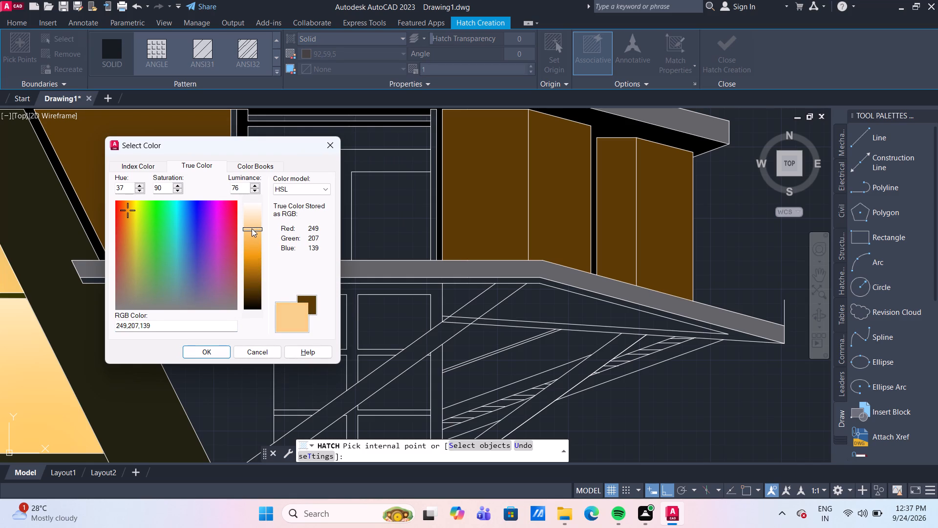
{"action": "left_click_drag", "start_coordinate": [252, 228], "coordinate": [255, 231]}
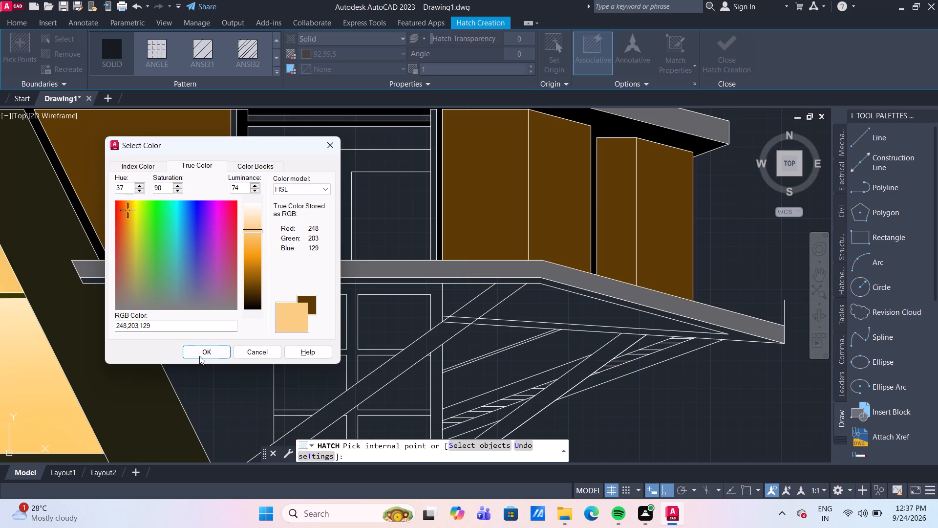
{"action": "left_click", "coordinate": [201, 354]}
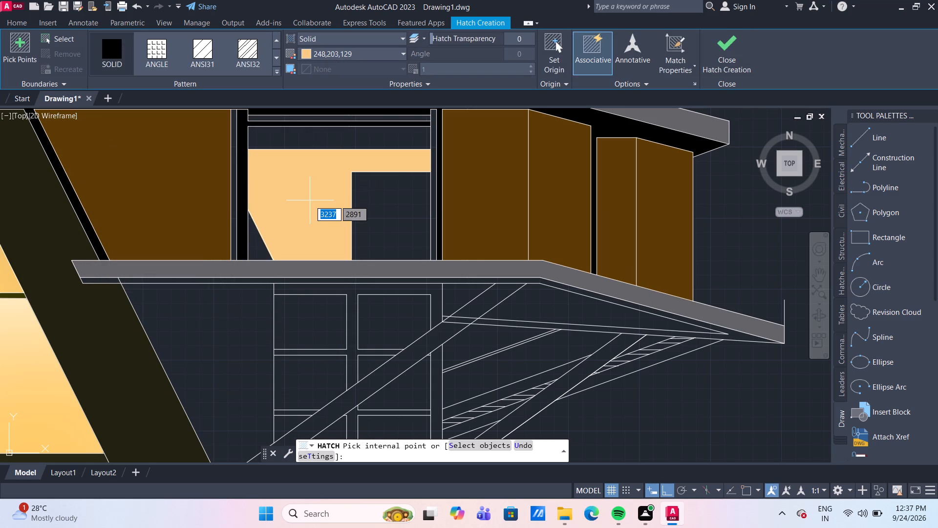
{"action": "left_click", "coordinate": [310, 200]}
{"action": "key", "text": "Return"}
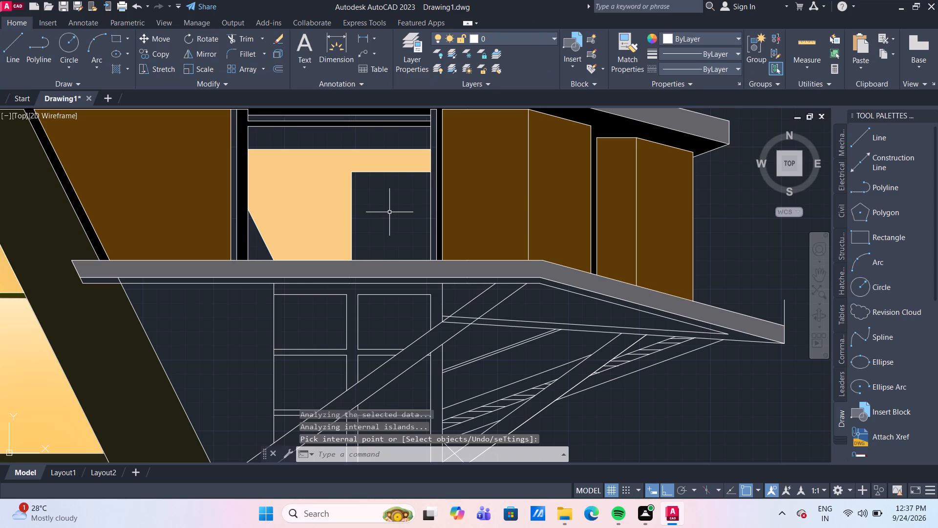
Recolour the solid hatch on the interior wall around the door in the wing's upper opening to index Color 31.
{"action": "left_click", "coordinate": [320, 184]}
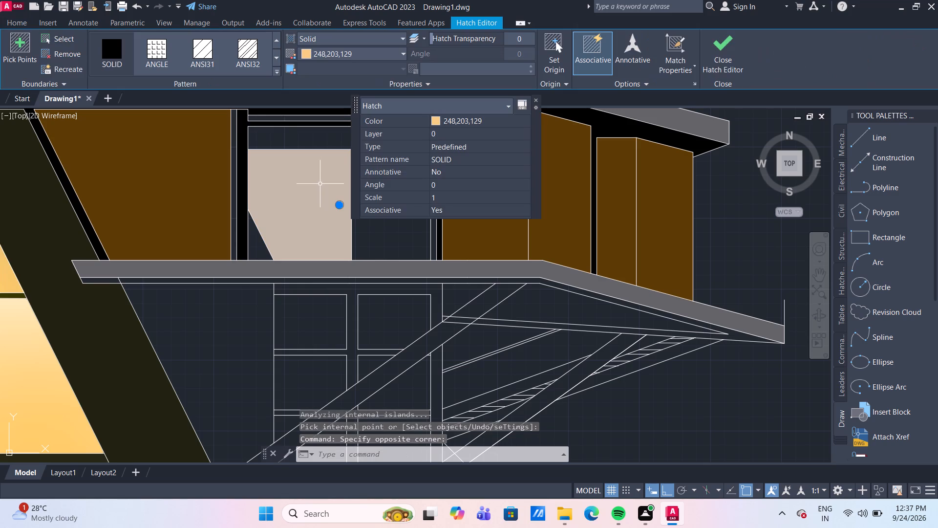
{"action": "left_click", "coordinate": [453, 117]}
{"action": "left_click", "coordinate": [453, 117]}
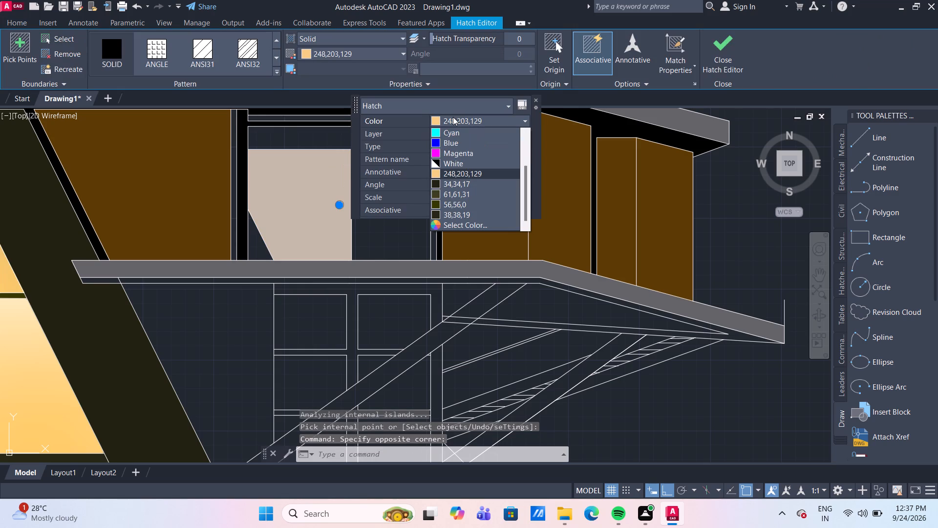
{"action": "left_click", "coordinate": [455, 225]}
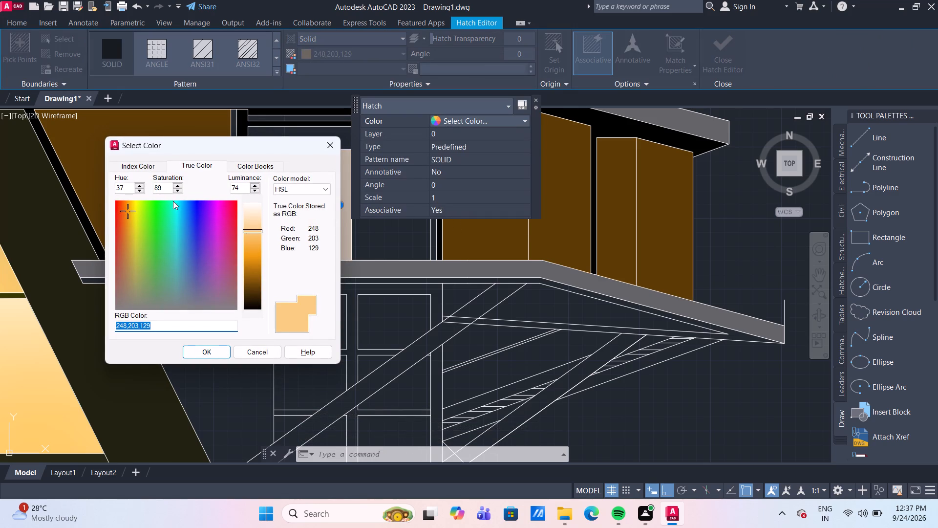
{"action": "left_click", "coordinate": [149, 166]}
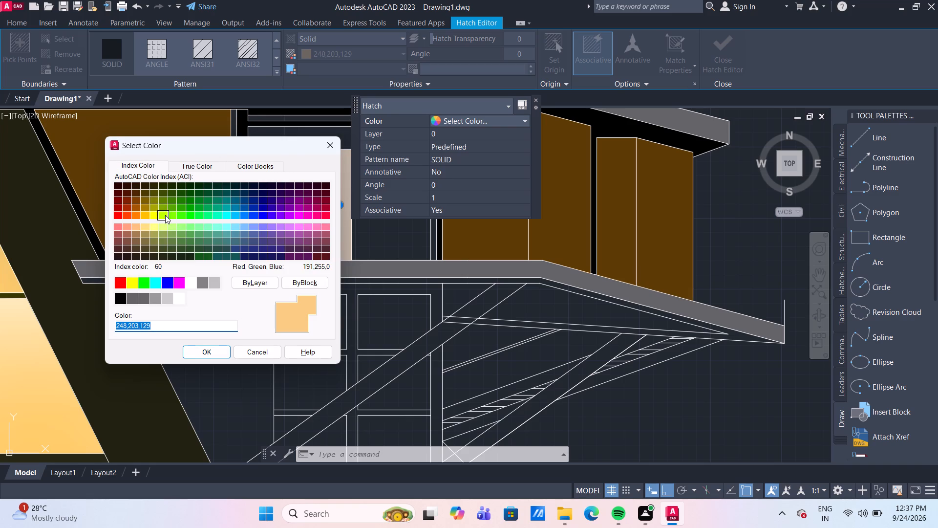
{"action": "left_click", "coordinate": [136, 227]}
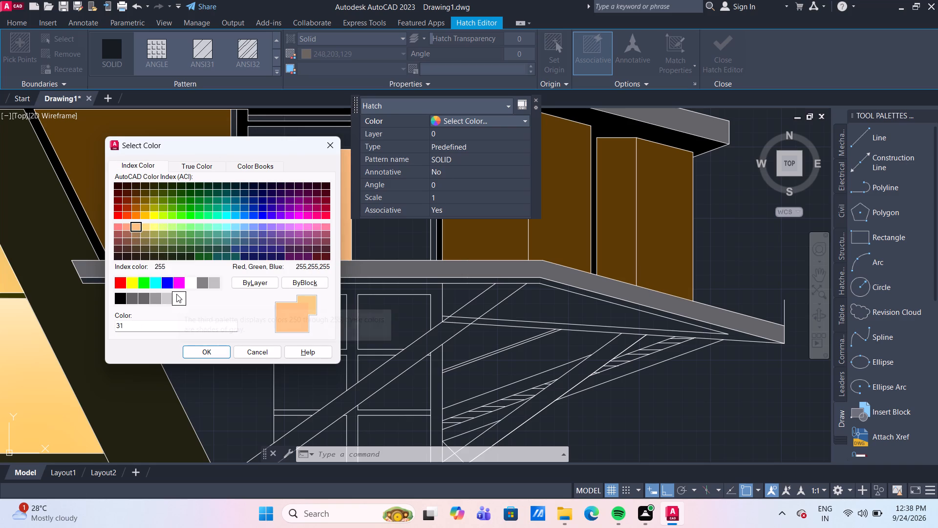
{"action": "left_click", "coordinate": [142, 227]}
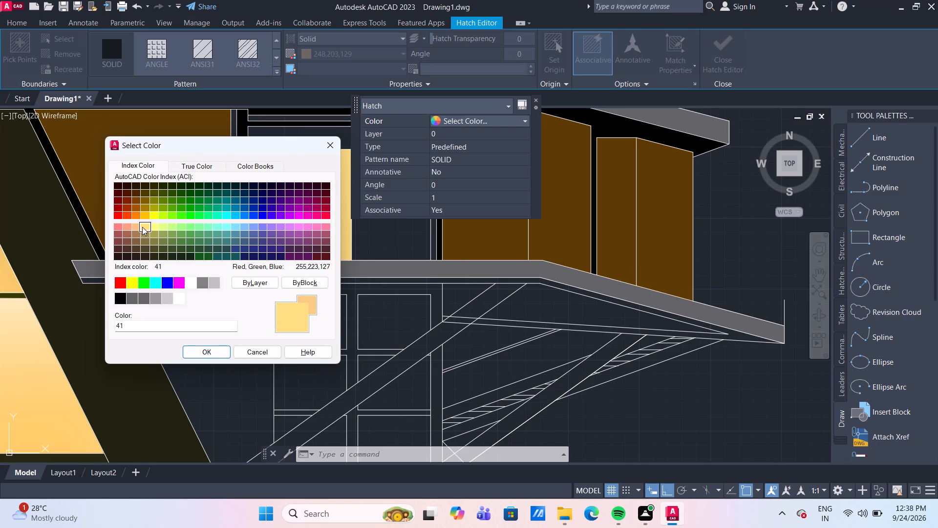
{"action": "left_click", "coordinate": [137, 227]}
{"action": "left_click", "coordinate": [138, 234]}
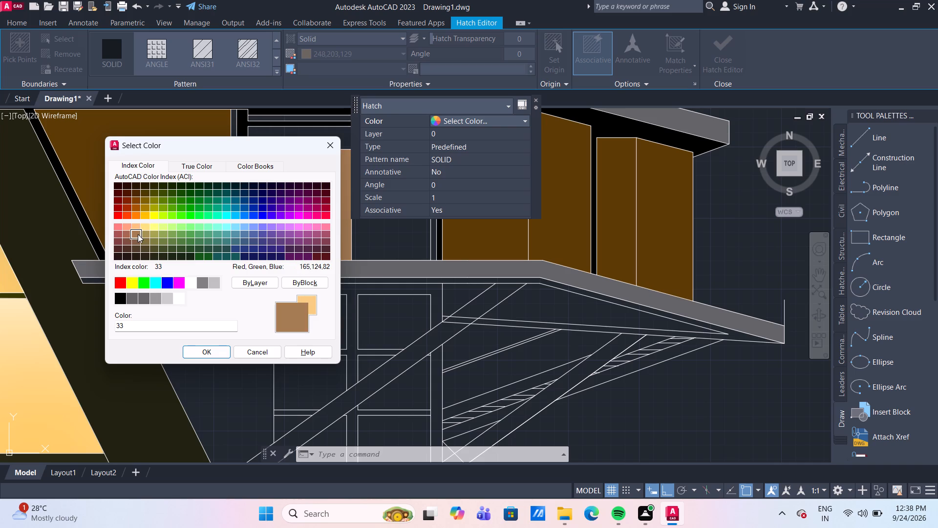
{"action": "left_click", "coordinate": [137, 227]}
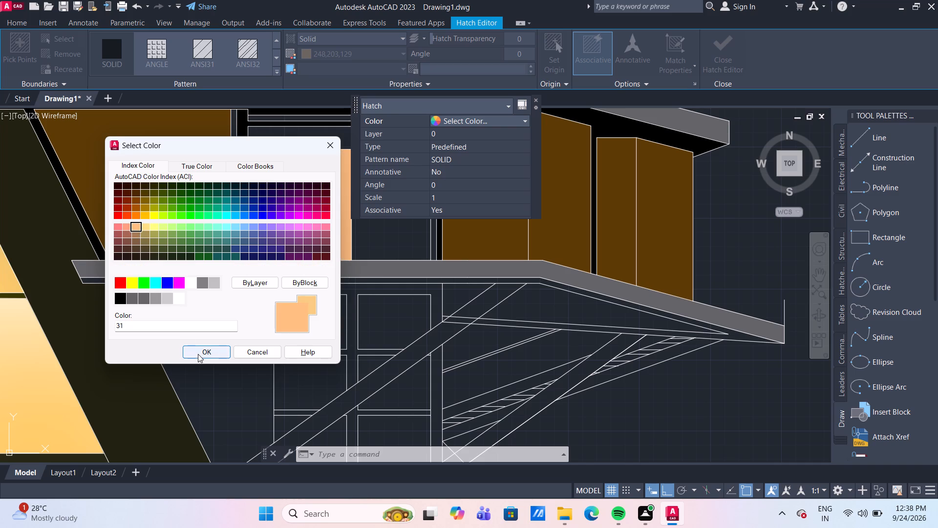
{"action": "left_click", "coordinate": [198, 354]}
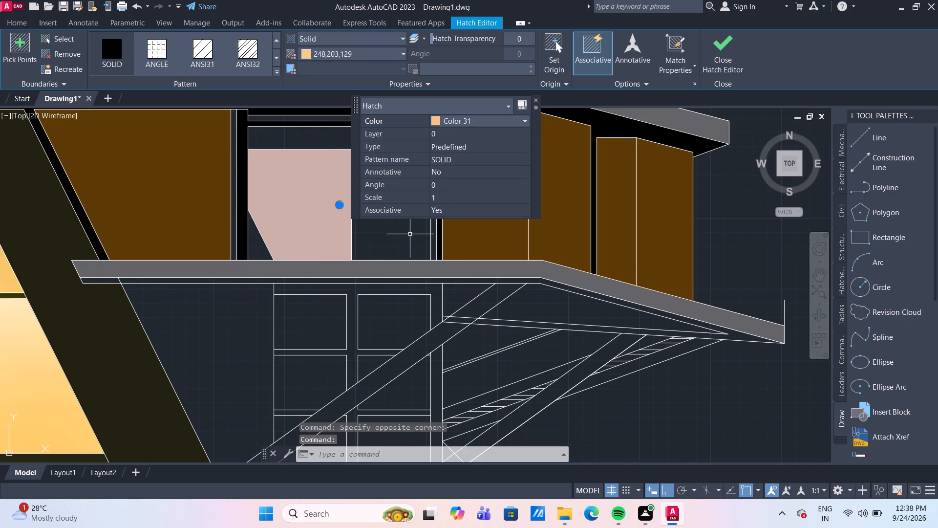
{"action": "key", "text": "Return"}
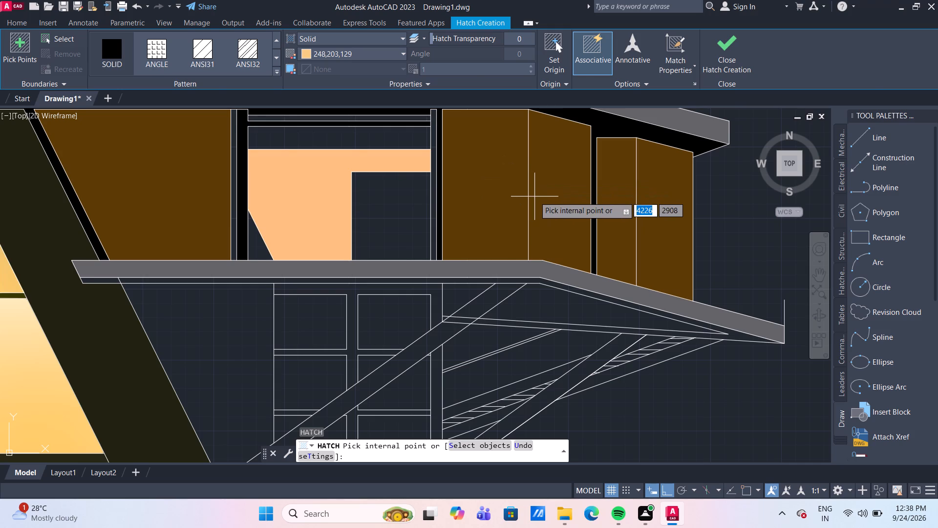
{"action": "key", "text": "Escape"}
Fill the thin strip atop the wing's central opening, the small triangle at its base and the door with a solid 147,149,152 grey hatch.
{"action": "scroll", "coordinate": [534, 197], "scroll_direction": "down", "scroll_amount": 1}
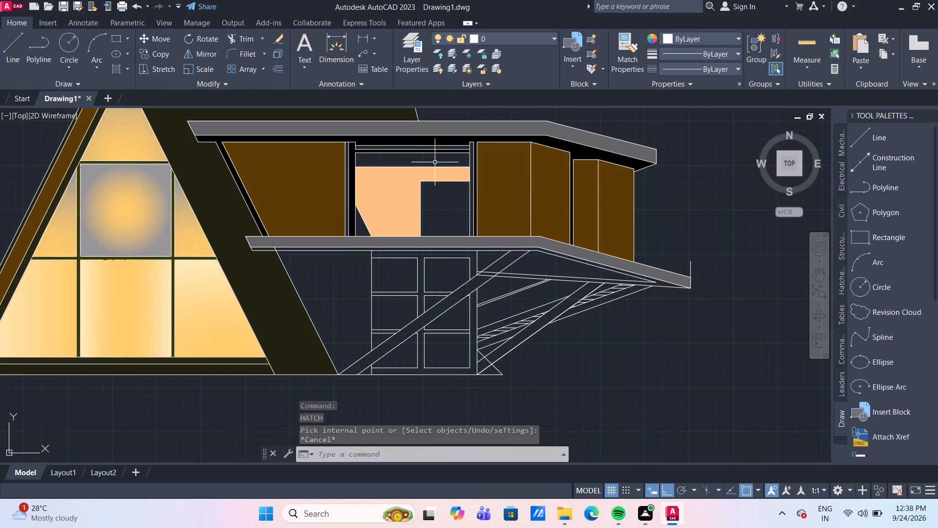
{"action": "middle_click_drag", "start_coordinate": [447, 209], "coordinate": [396, 271]}
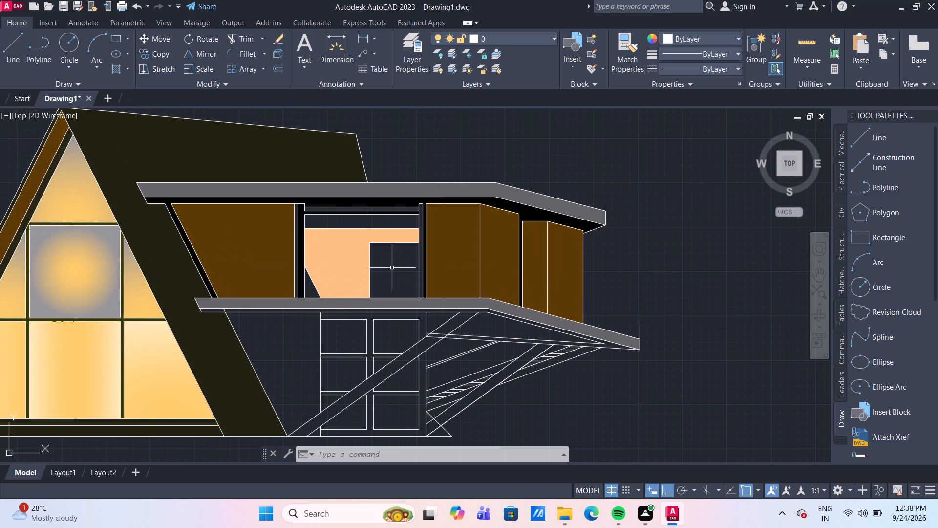
{"action": "scroll", "coordinate": [383, 235], "scroll_direction": "up", "scroll_amount": 1}
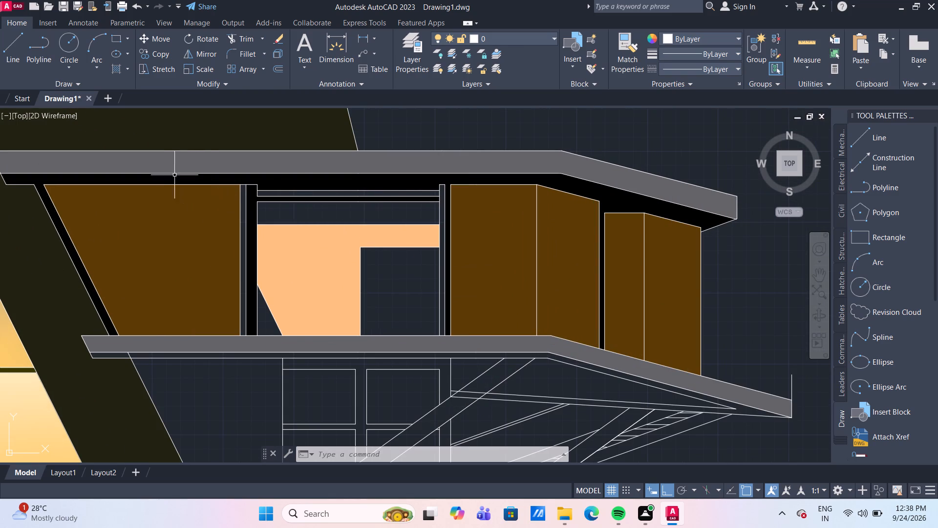
{"action": "left_click", "coordinate": [114, 73]}
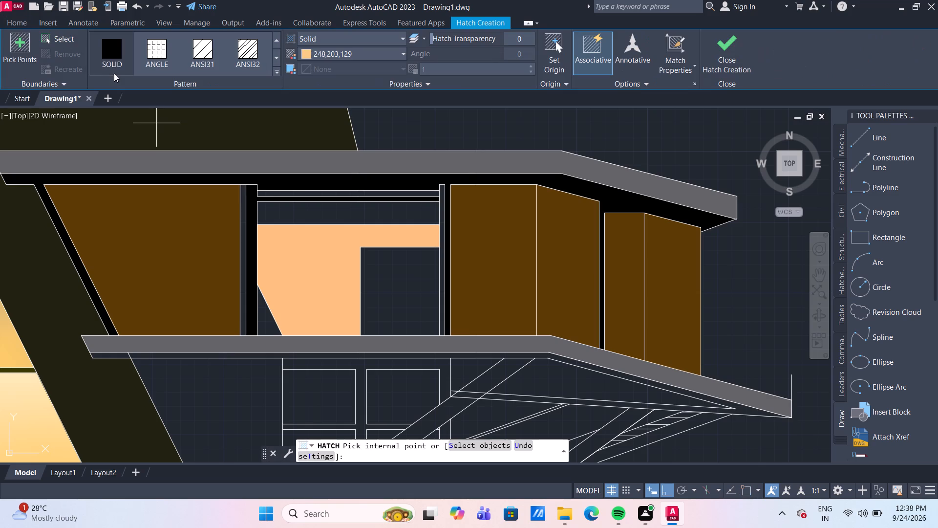
{"action": "left_click", "coordinate": [349, 56]}
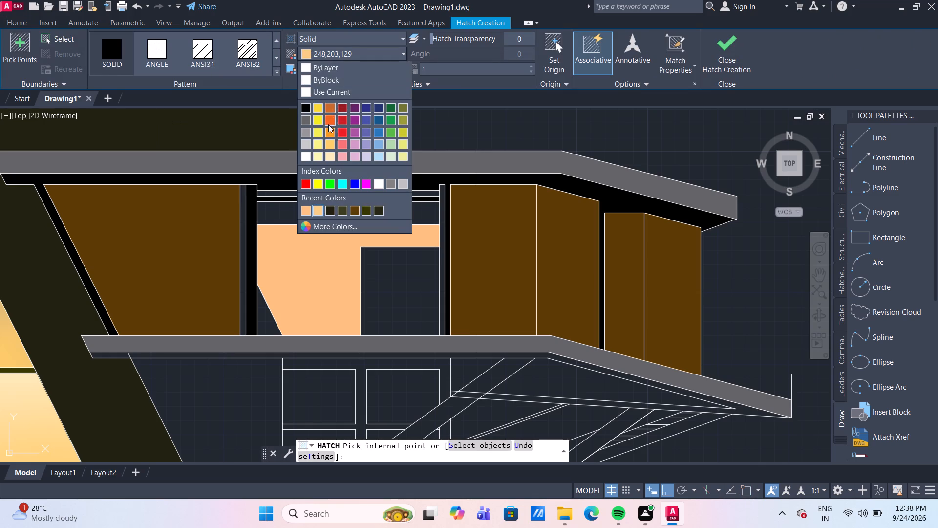
{"action": "left_click", "coordinate": [303, 134]}
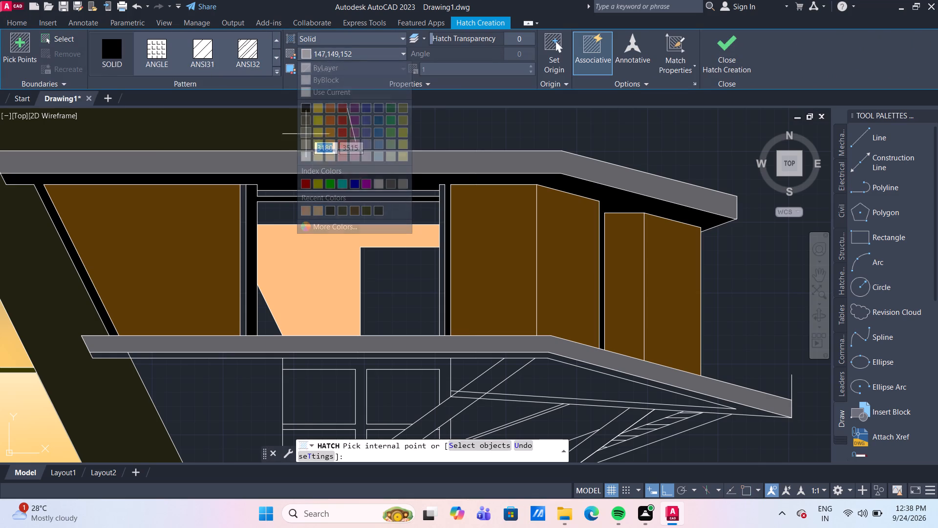
{"action": "left_click", "coordinate": [317, 194]}
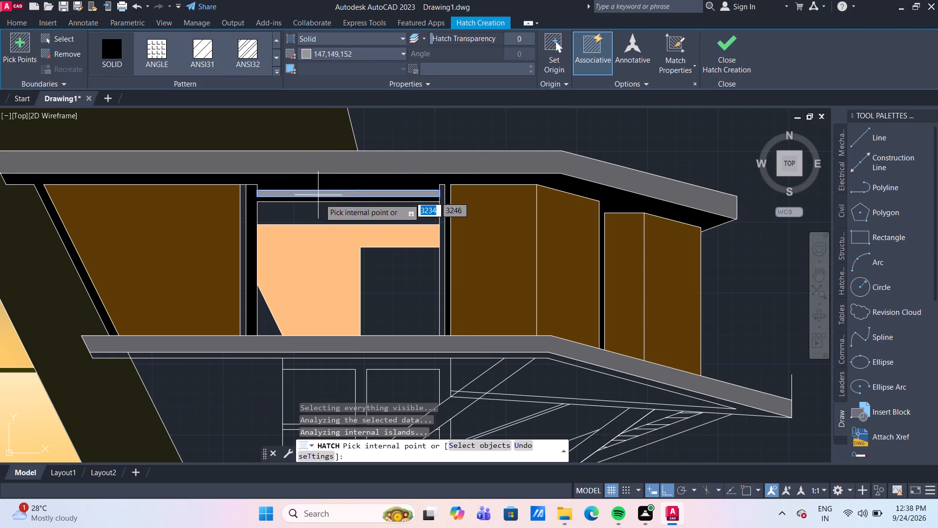
{"action": "left_click", "coordinate": [264, 325]}
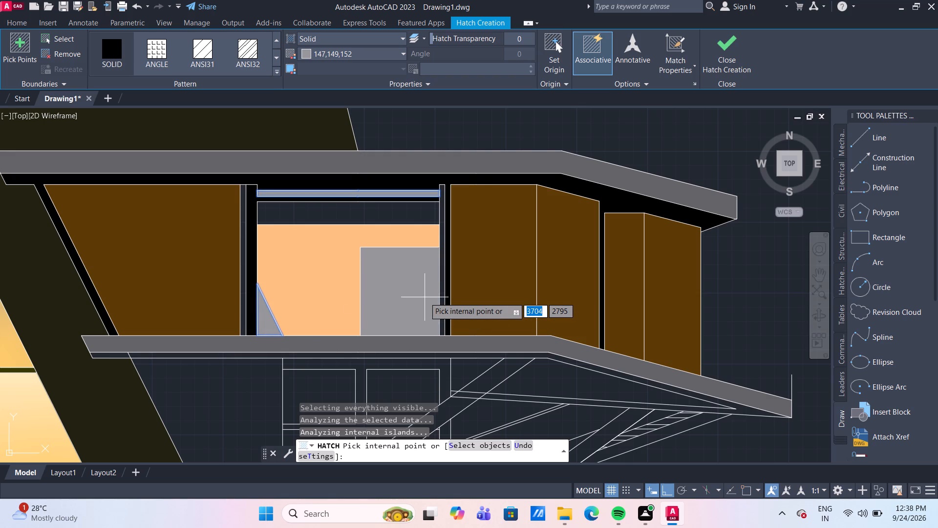
{"action": "left_click", "coordinate": [425, 297]}
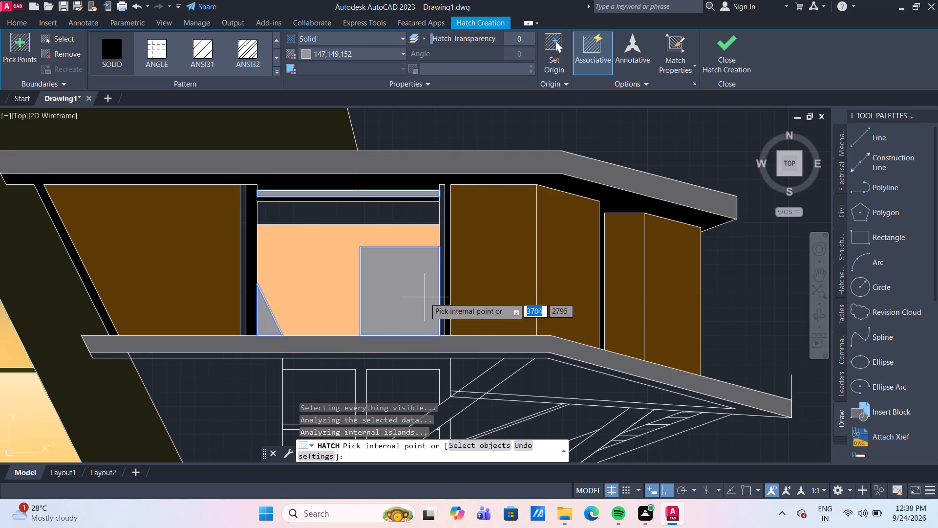
{"action": "key", "text": "Return"}
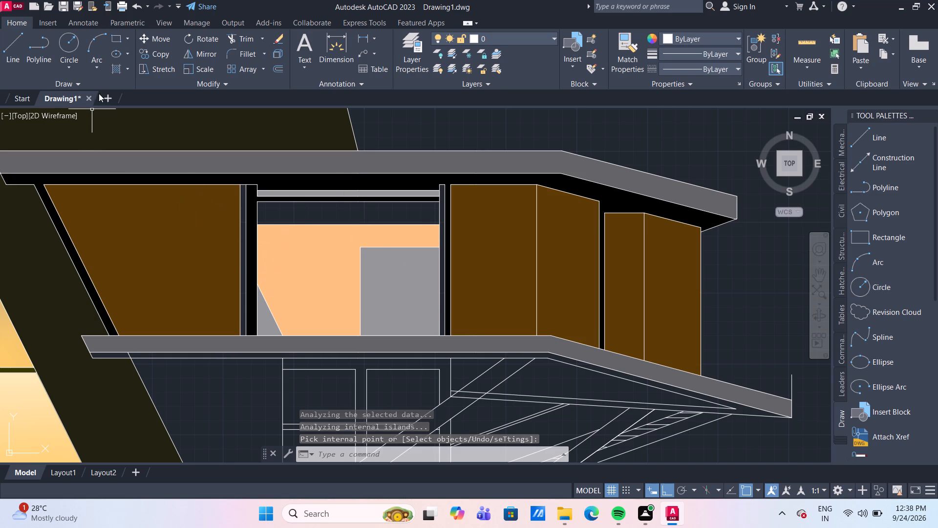
Fill the band directly above the orange interior wall in the wing's central opening with a solid 30,30,31 dark grey hatch.
{"action": "left_click", "coordinate": [123, 70]}
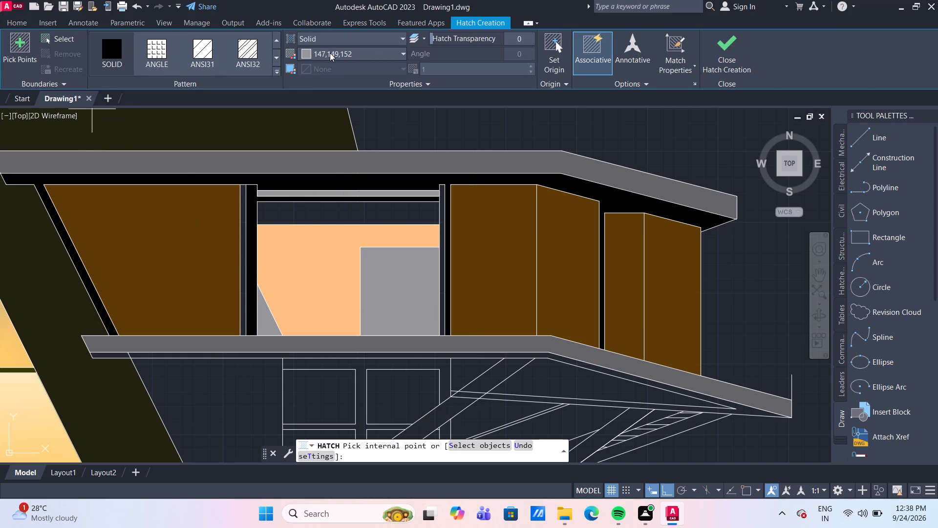
{"action": "left_click", "coordinate": [330, 53]}
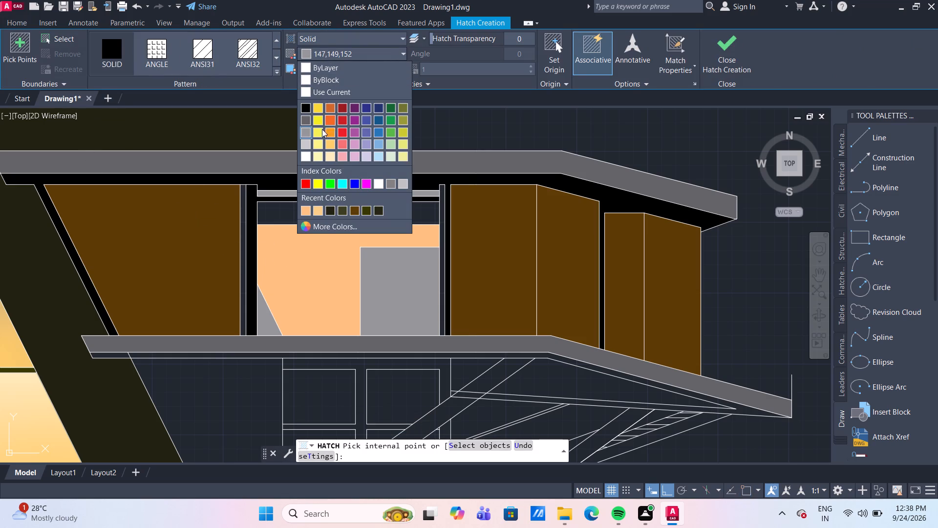
{"action": "left_click", "coordinate": [309, 118]}
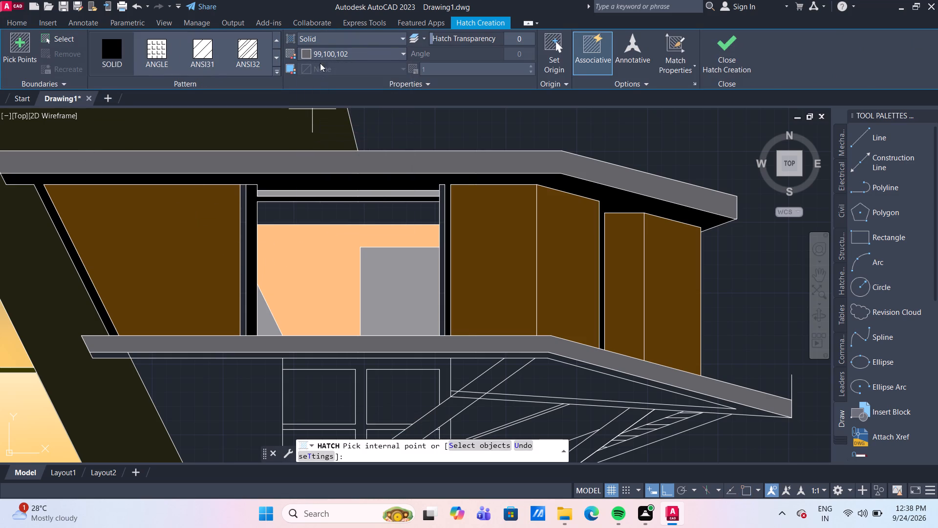
{"action": "left_click", "coordinate": [331, 52]}
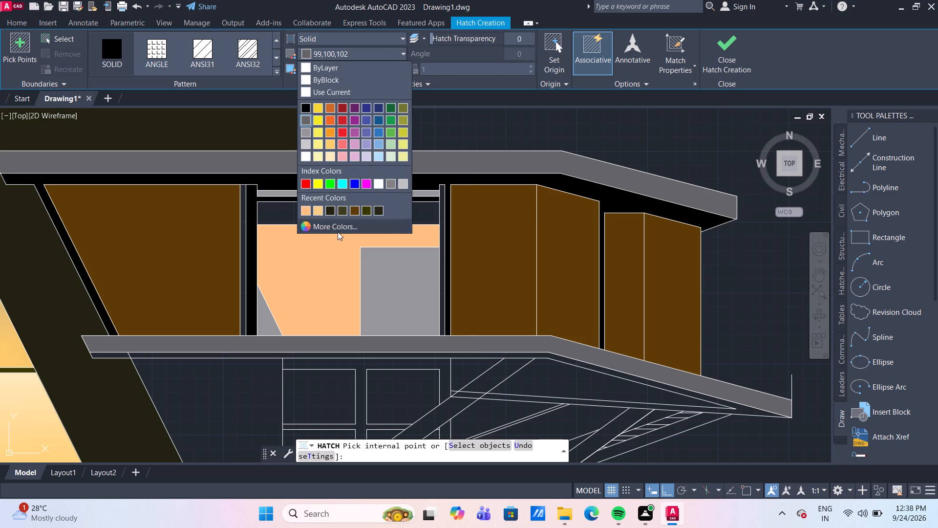
{"action": "left_click", "coordinate": [335, 228]}
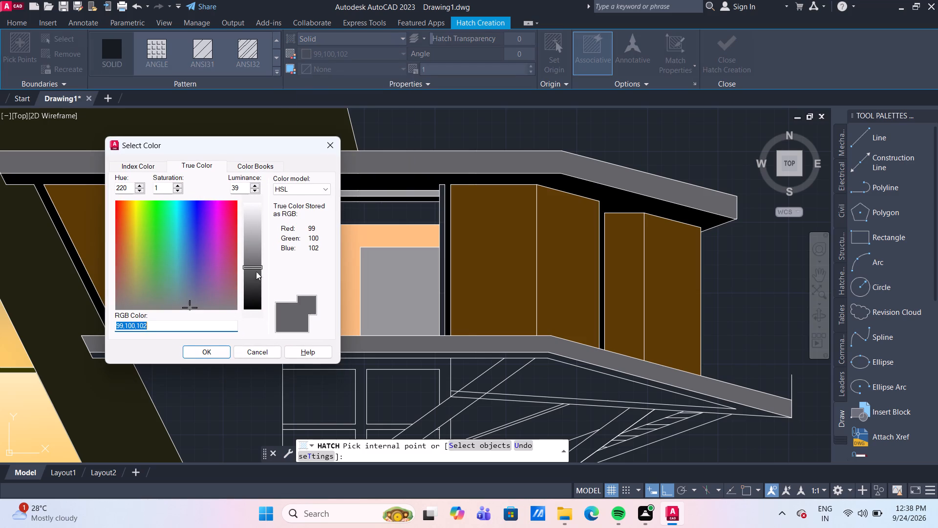
{"action": "left_click_drag", "start_coordinate": [253, 264], "coordinate": [254, 296]}
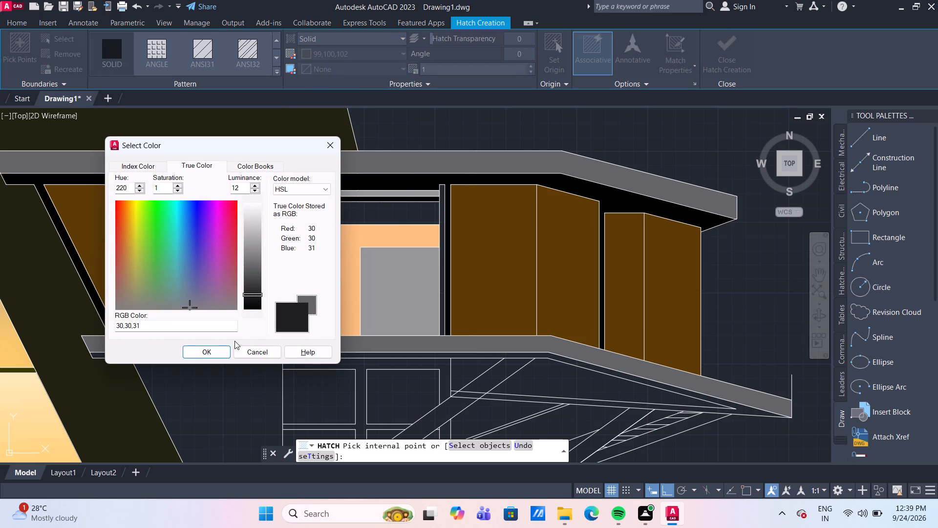
{"action": "left_click", "coordinate": [218, 355]}
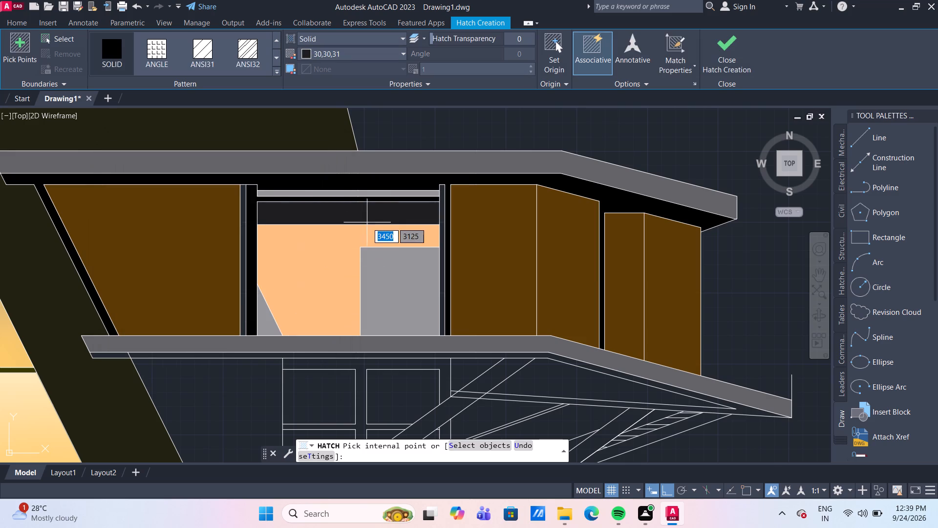
{"action": "left_click", "coordinate": [364, 216]}
{"action": "key", "text": "Return"}
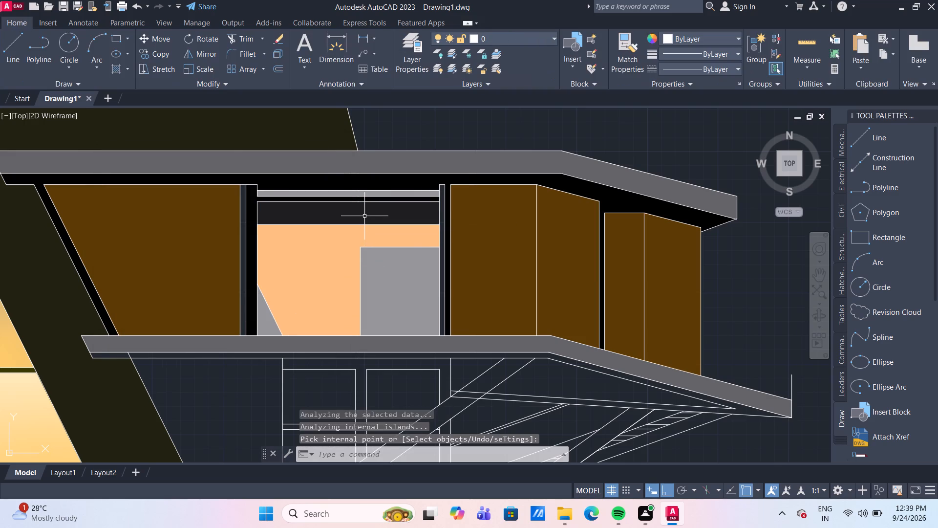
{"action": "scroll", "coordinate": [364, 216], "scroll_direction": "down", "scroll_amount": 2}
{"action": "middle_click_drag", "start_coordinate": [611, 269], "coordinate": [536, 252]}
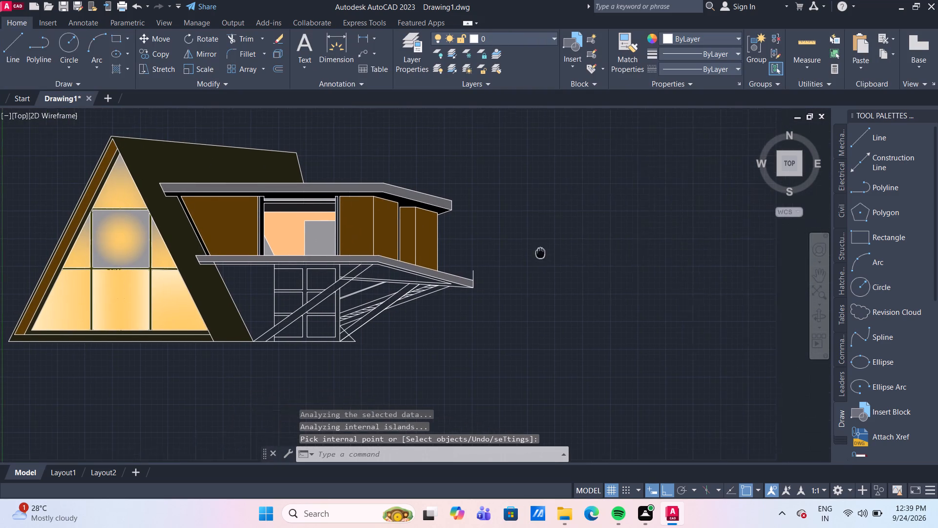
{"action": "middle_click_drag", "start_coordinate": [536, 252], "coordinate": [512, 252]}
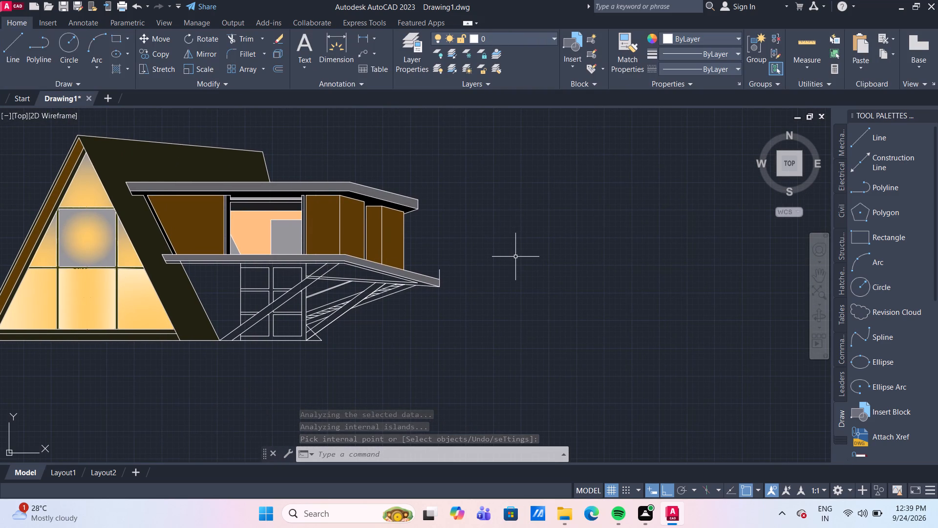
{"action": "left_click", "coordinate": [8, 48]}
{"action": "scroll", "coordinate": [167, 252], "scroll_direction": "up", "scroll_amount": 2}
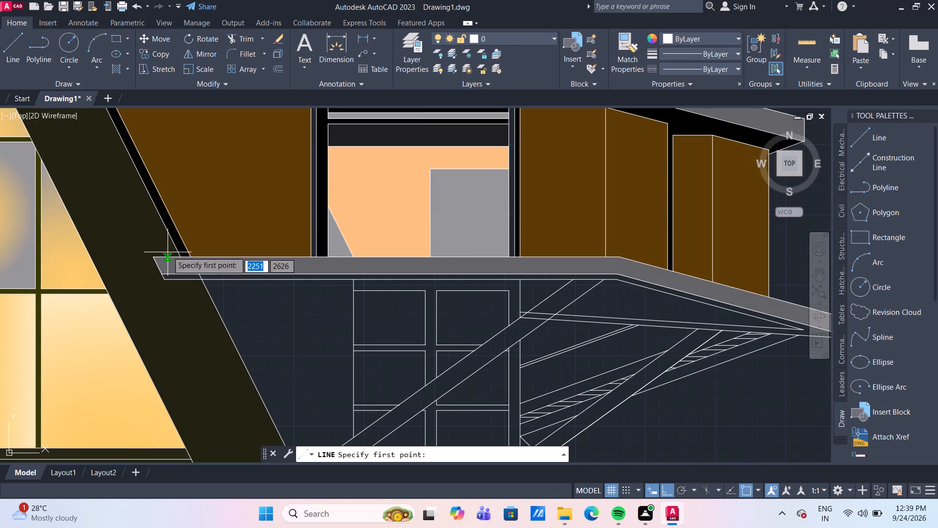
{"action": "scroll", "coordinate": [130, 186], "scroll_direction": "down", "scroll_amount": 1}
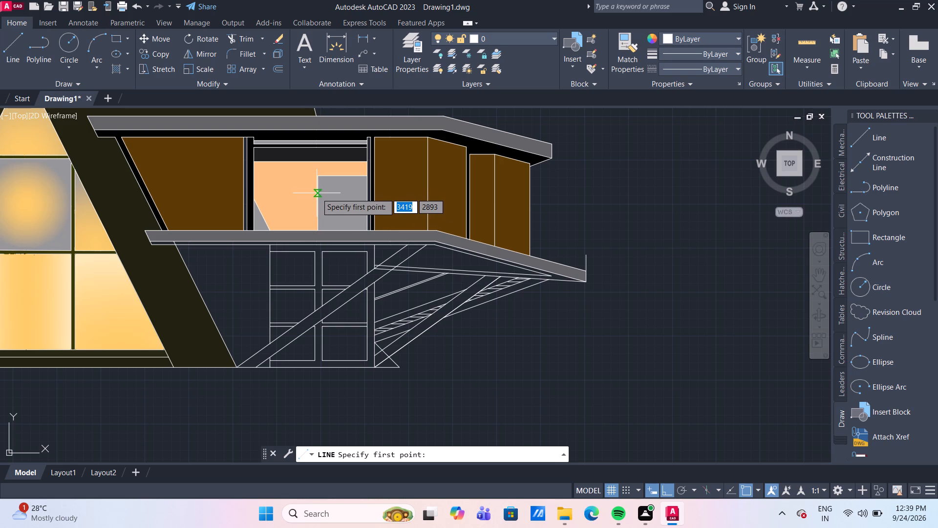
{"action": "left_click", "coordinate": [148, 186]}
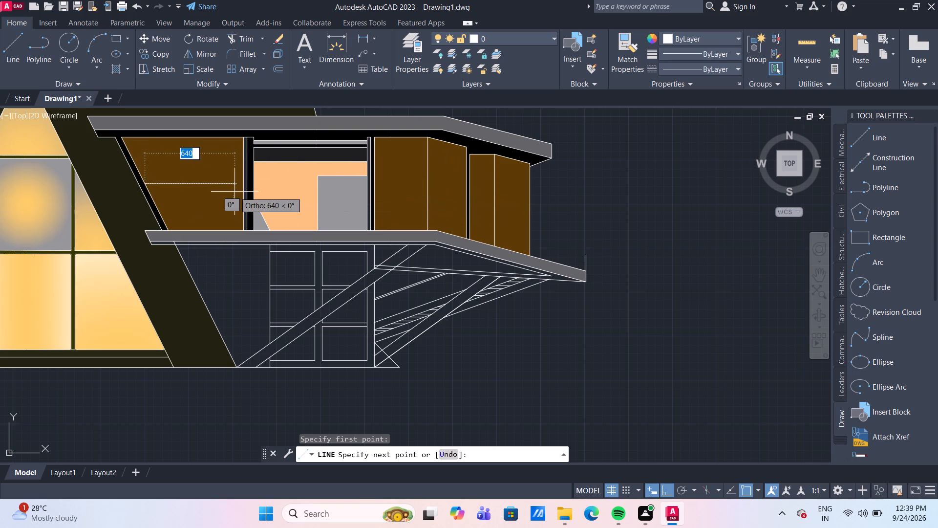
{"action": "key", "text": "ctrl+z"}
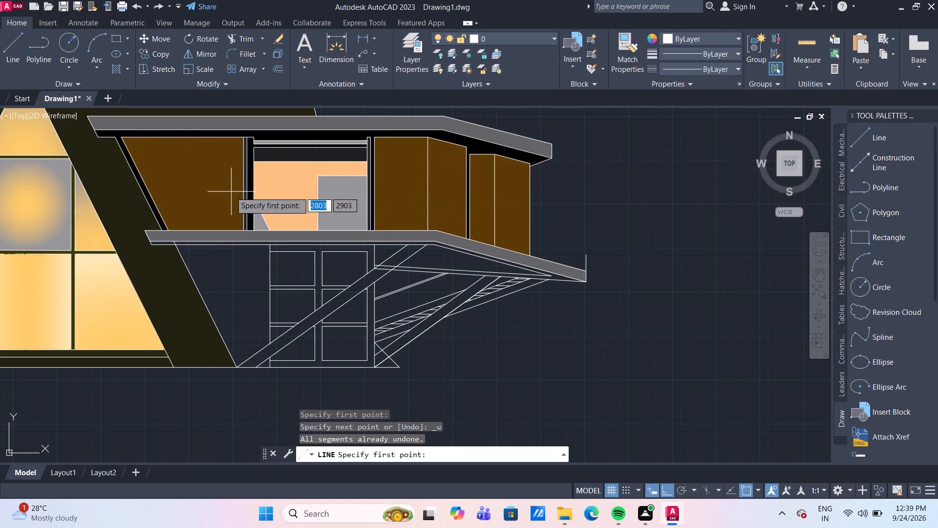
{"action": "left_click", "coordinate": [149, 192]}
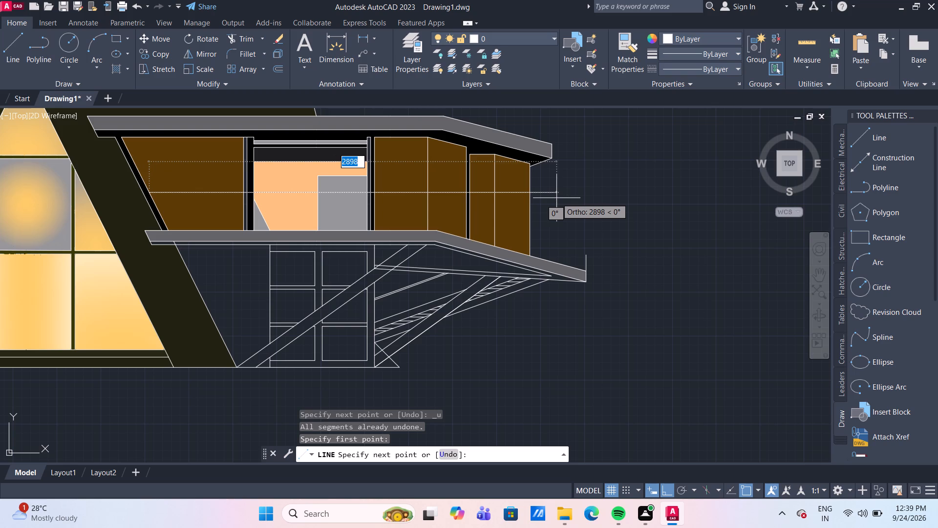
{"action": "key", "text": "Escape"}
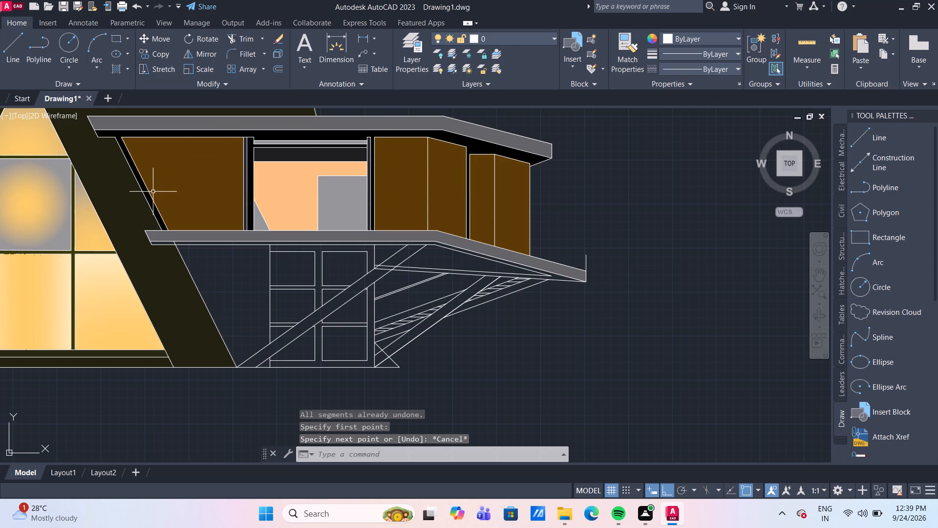
Draw a horizontal line about 2267 long across the wing's front, from its slanted end edge to the near edge of the outermost brown panel.
{"action": "key", "text": "l"}
{"action": "key", "text": "Return"}
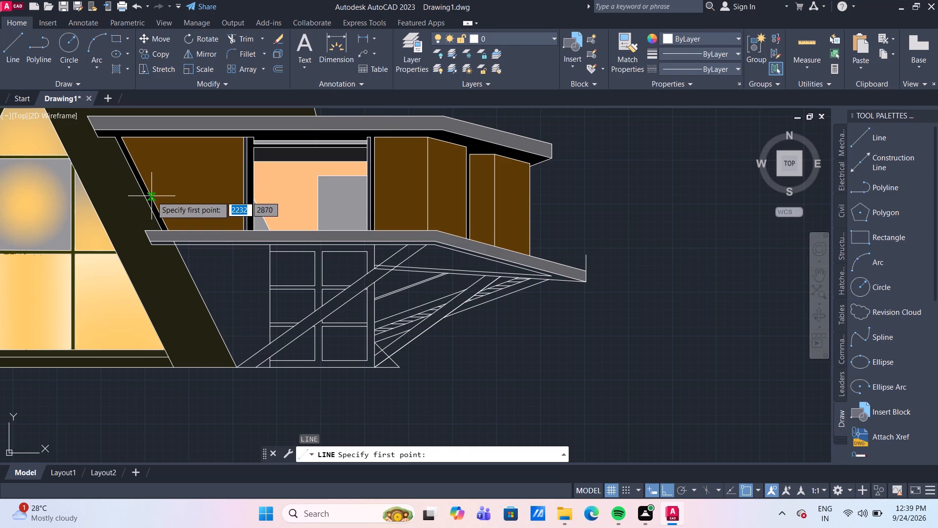
{"action": "left_click", "coordinate": [151, 196]}
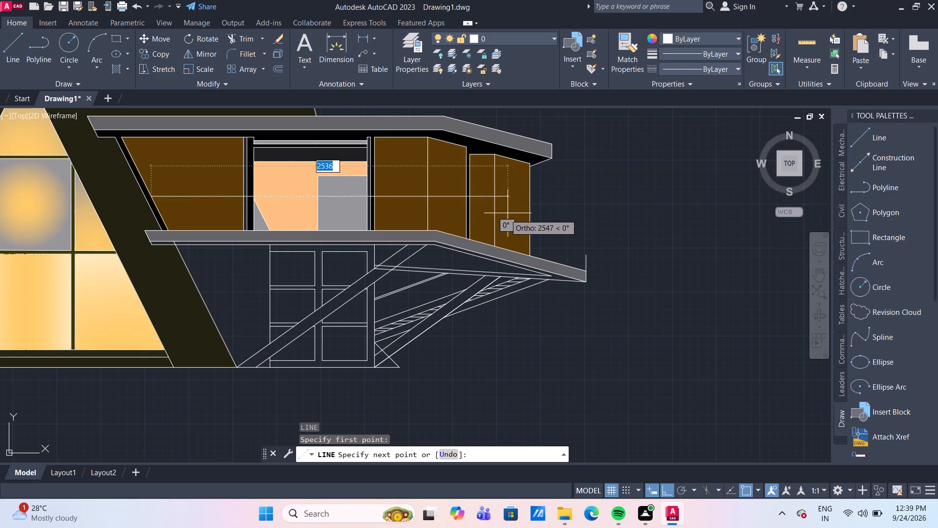
{"action": "scroll", "coordinate": [469, 198], "scroll_direction": "up", "scroll_amount": 1}
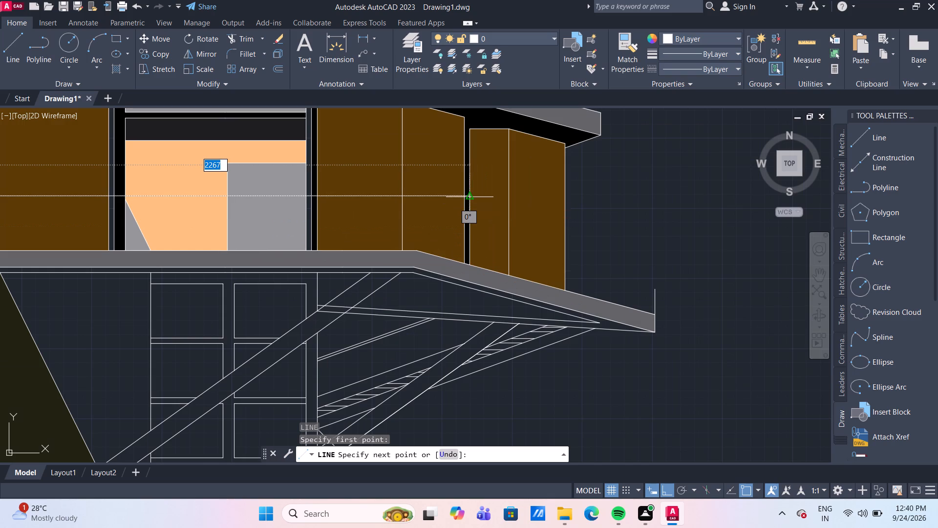
{"action": "left_click", "coordinate": [470, 197]}
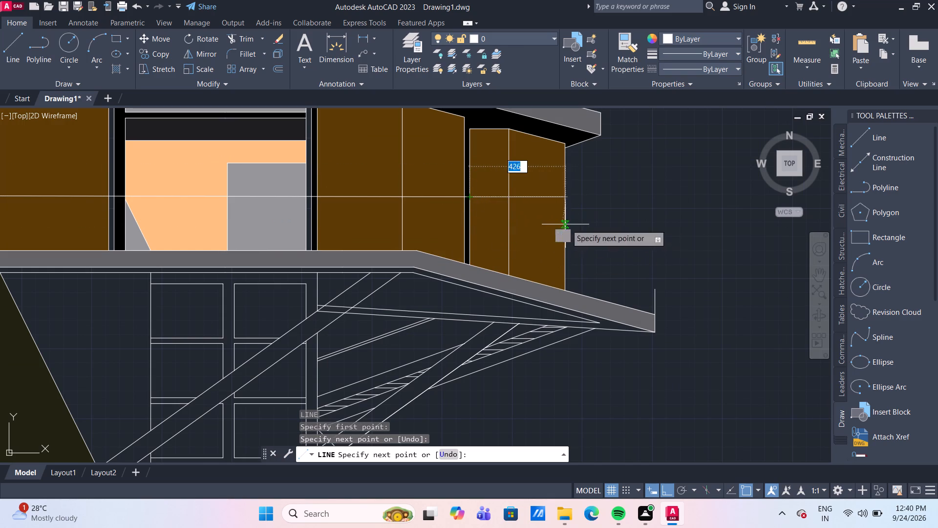
{"action": "key", "text": "Escape"}
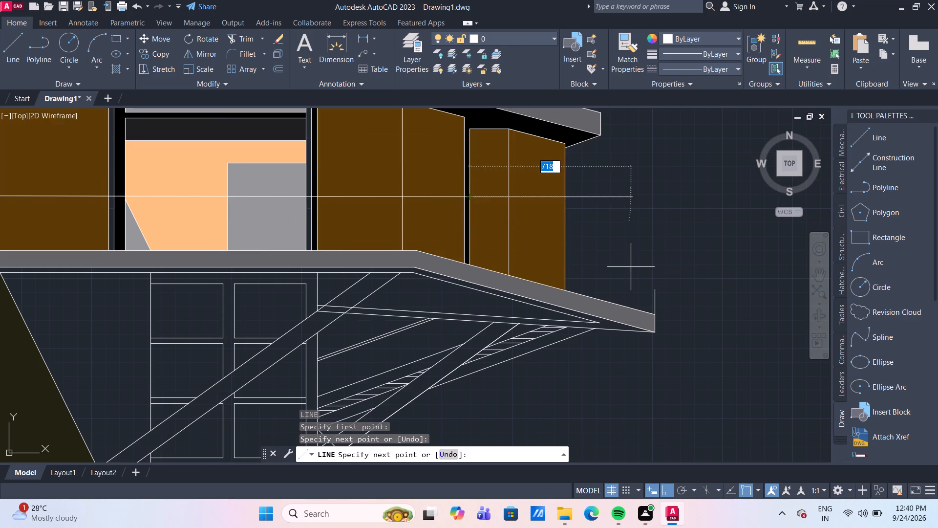
Trim off the vertical line projecting above the outer tip of the wing's lower grey slab.
{"action": "scroll", "coordinate": [632, 268], "scroll_direction": "down", "scroll_amount": 1}
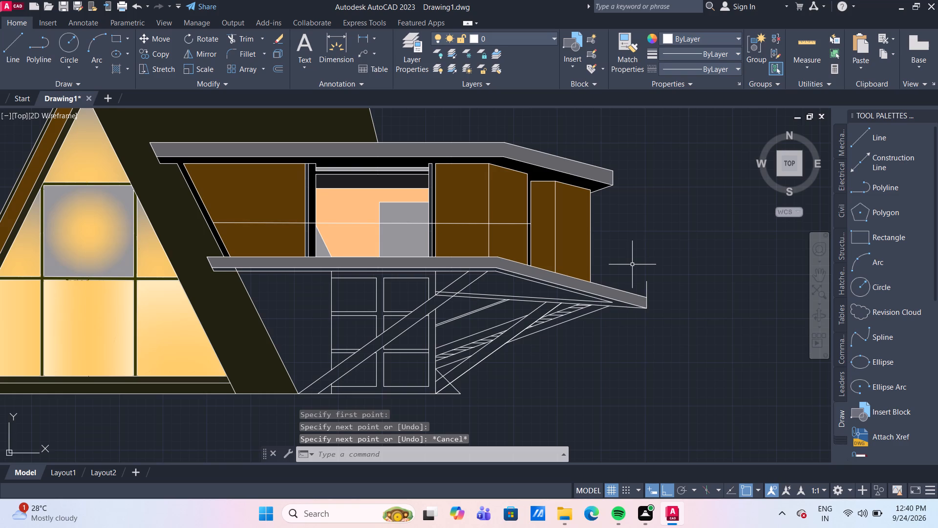
{"action": "middle_click_drag", "start_coordinate": [629, 264], "coordinate": [566, 240]}
{"action": "scroll", "coordinate": [626, 309], "scroll_direction": "up", "scroll_amount": 1}
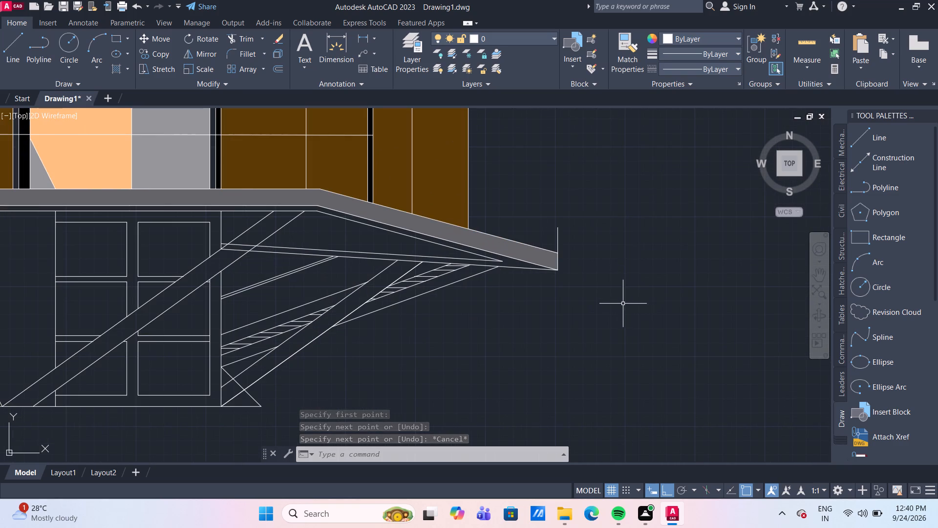
{"action": "scroll", "coordinate": [597, 248], "scroll_direction": "up", "scroll_amount": 1}
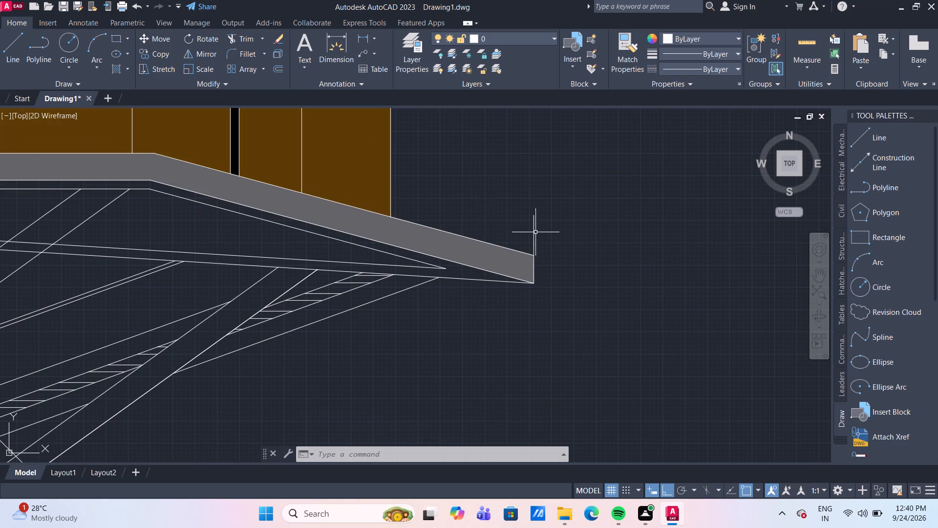
{"action": "type", "text": "tr"}
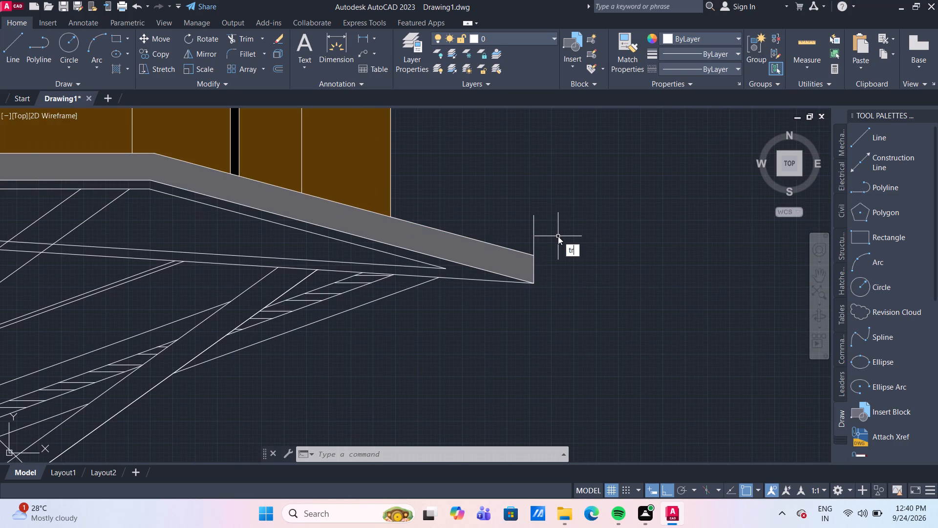
{"action": "key", "text": "Return"}
{"action": "left_click", "coordinate": [558, 236]}
{"action": "left_click", "coordinate": [520, 219]}
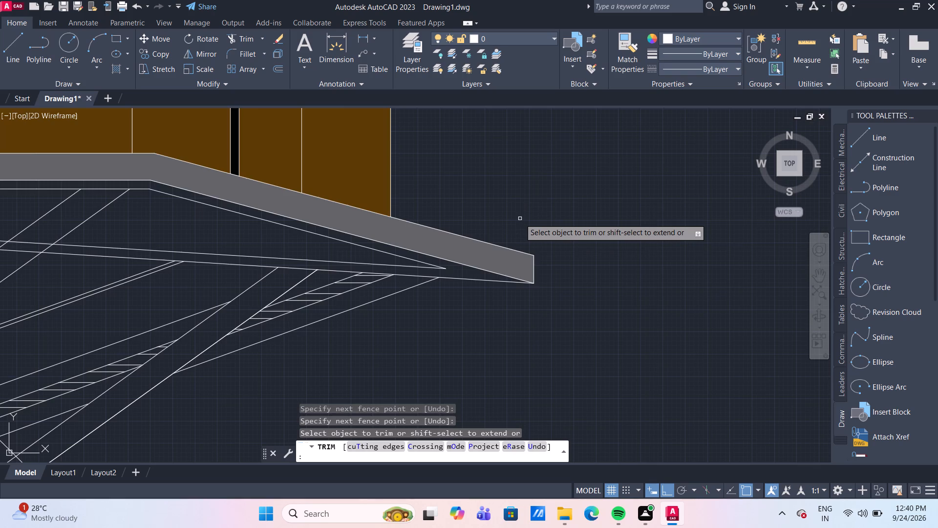
{"action": "scroll", "coordinate": [520, 219], "scroll_direction": "down", "scroll_amount": 3}
{"action": "middle_click_drag", "start_coordinate": [539, 185], "coordinate": [527, 211]}
{"action": "scroll", "coordinate": [525, 211], "scroll_direction": "up", "scroll_amount": 1}
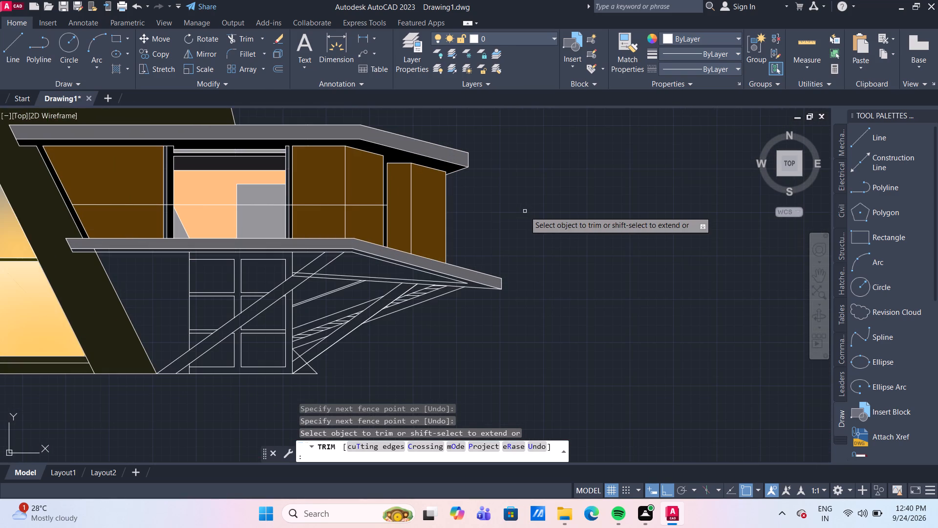
{"action": "key", "text": "Escape"}
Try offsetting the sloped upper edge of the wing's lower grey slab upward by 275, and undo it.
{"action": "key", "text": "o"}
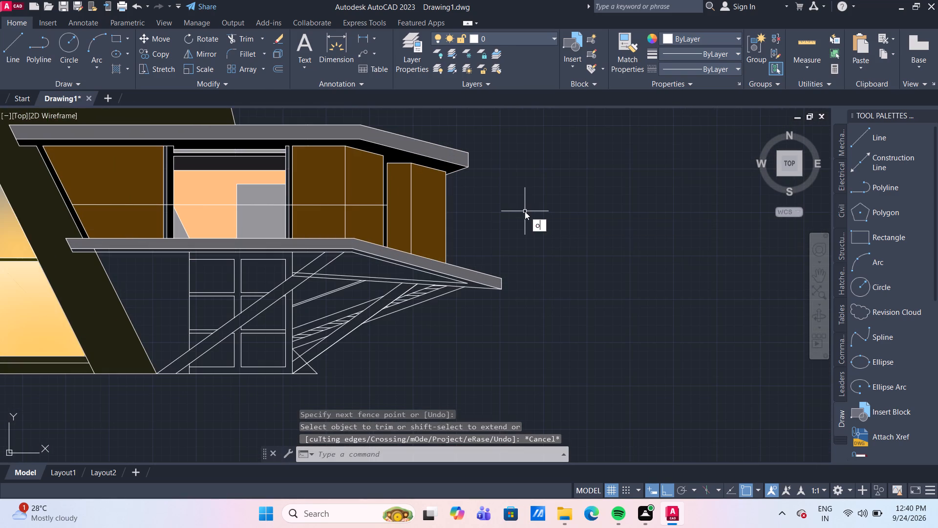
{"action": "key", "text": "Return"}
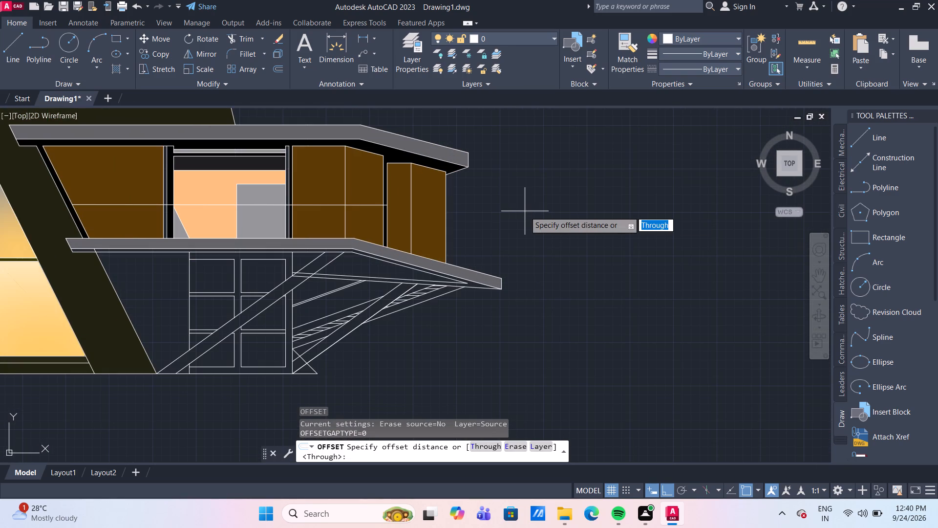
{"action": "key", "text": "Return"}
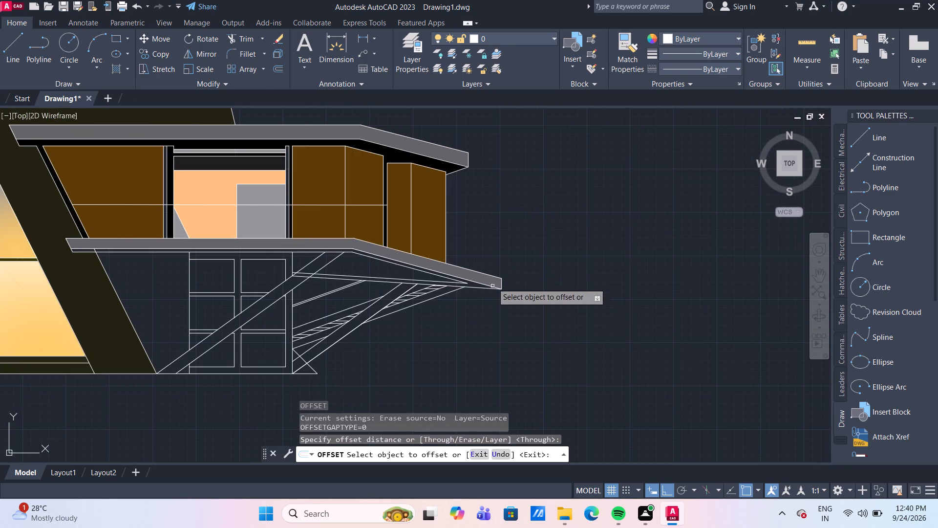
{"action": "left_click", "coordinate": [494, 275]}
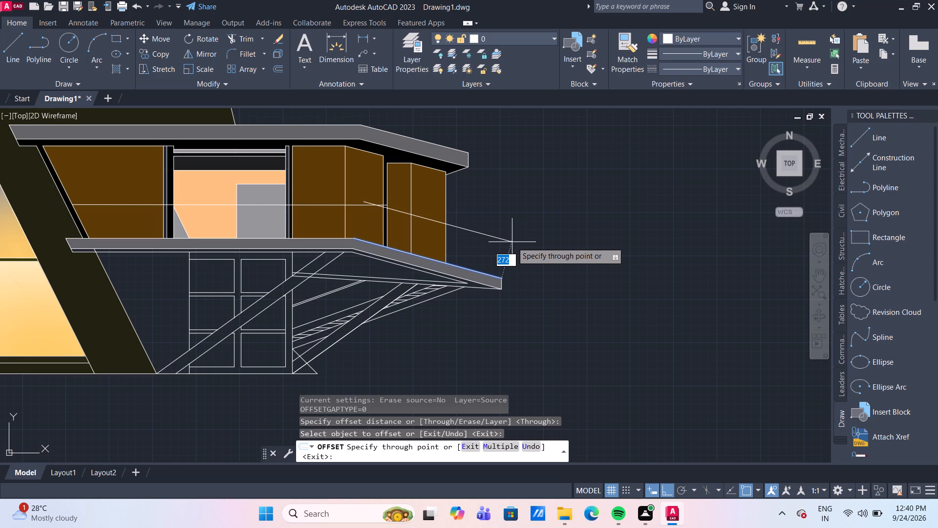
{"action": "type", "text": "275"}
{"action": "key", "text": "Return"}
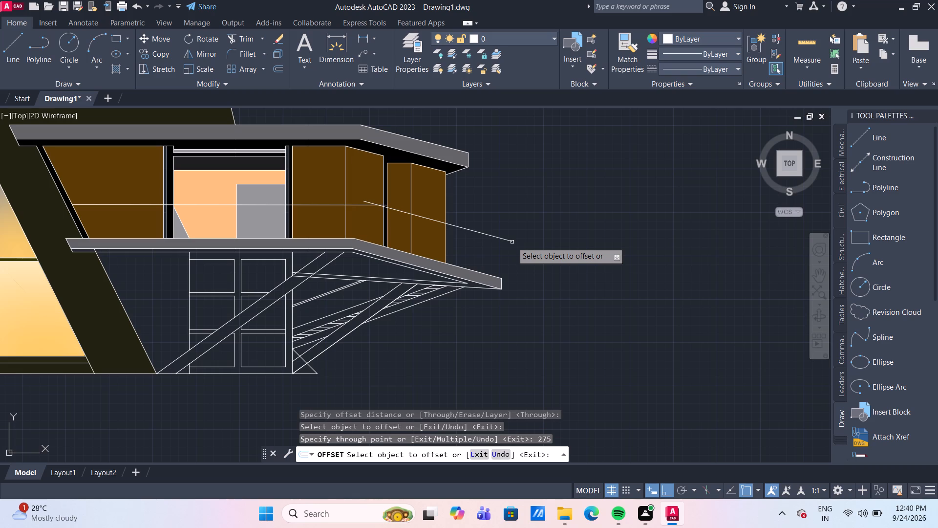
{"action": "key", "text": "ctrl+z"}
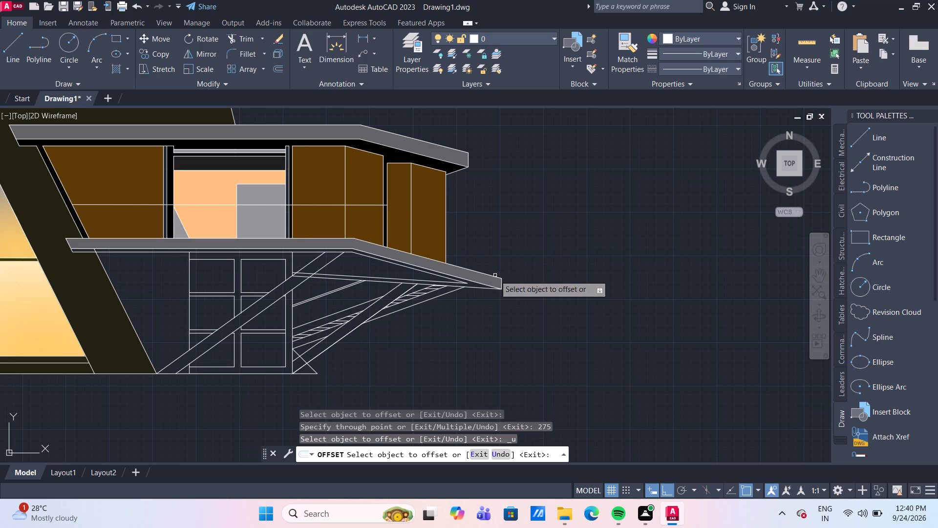
Offset the sloped upper edge of the wing's lower grey slab upward by 290.
{"action": "left_click", "coordinate": [495, 275]}
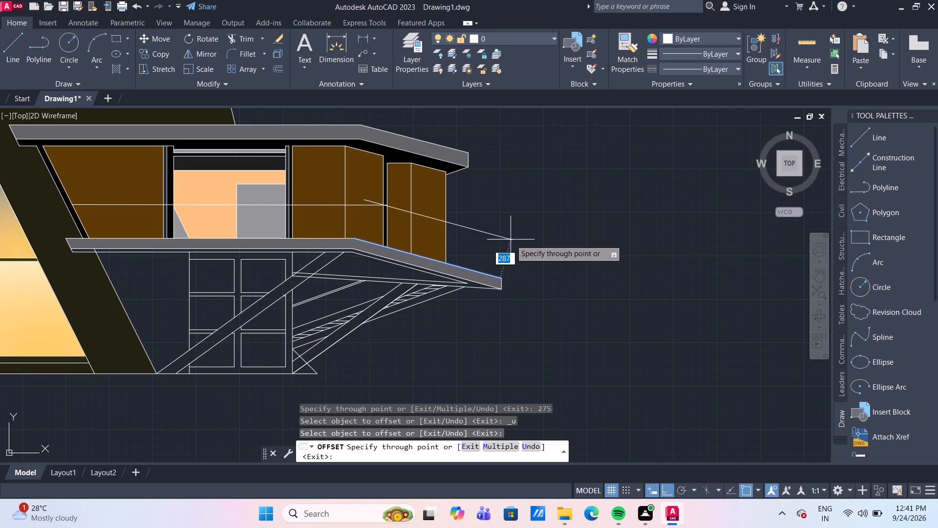
{"action": "type", "text": "290"}
{"action": "key", "text": "Return"}
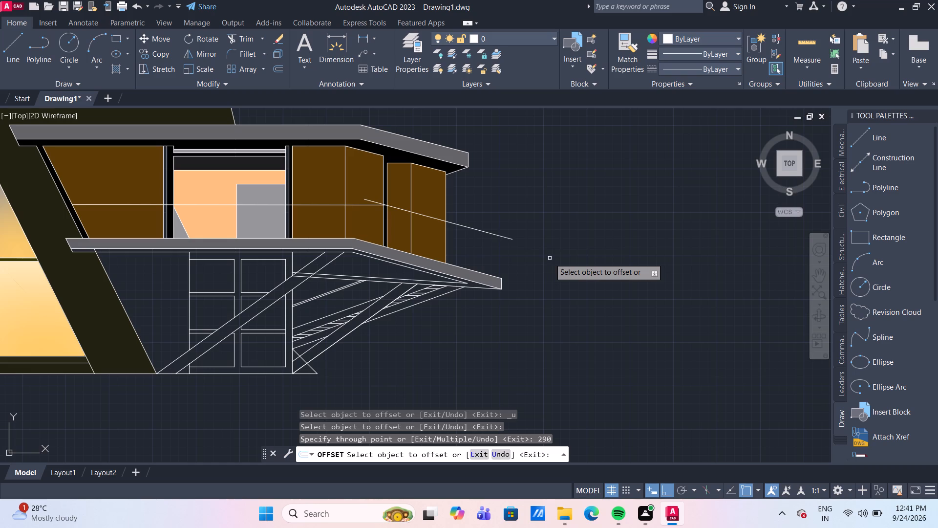
Draw a near-vertical line about 302 long from the lower slab's upper edge near its outer tip up to the offset sloped line.
{"action": "left_click", "coordinate": [14, 54]}
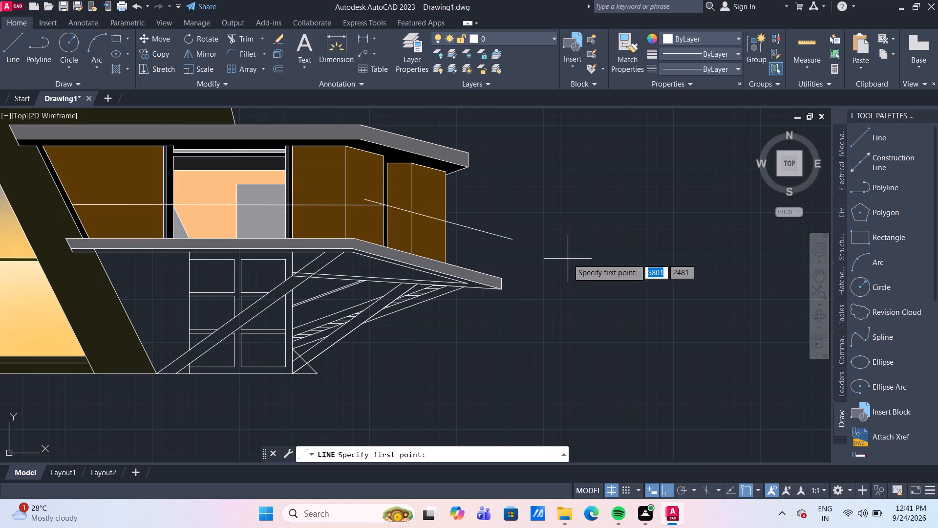
{"action": "scroll", "coordinate": [568, 259], "scroll_direction": "up", "scroll_amount": 2}
{"action": "scroll", "coordinate": [455, 282], "scroll_direction": "up", "scroll_amount": 1}
{"action": "scroll", "coordinate": [395, 326], "scroll_direction": "up", "scroll_amount": 1}
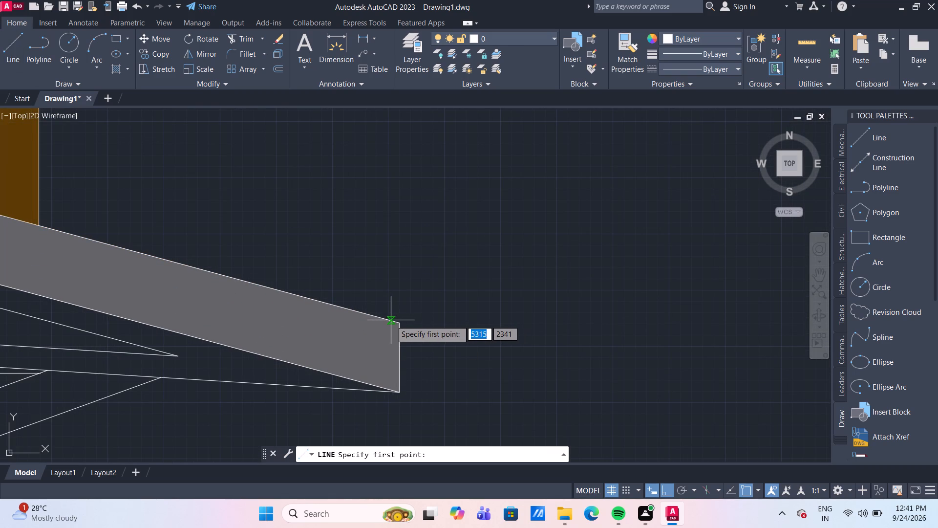
{"action": "left_click", "coordinate": [392, 321]}
{"action": "scroll", "coordinate": [418, 176], "scroll_direction": "down", "scroll_amount": 3}
{"action": "middle_click_drag", "start_coordinate": [417, 159], "coordinate": [419, 159]}
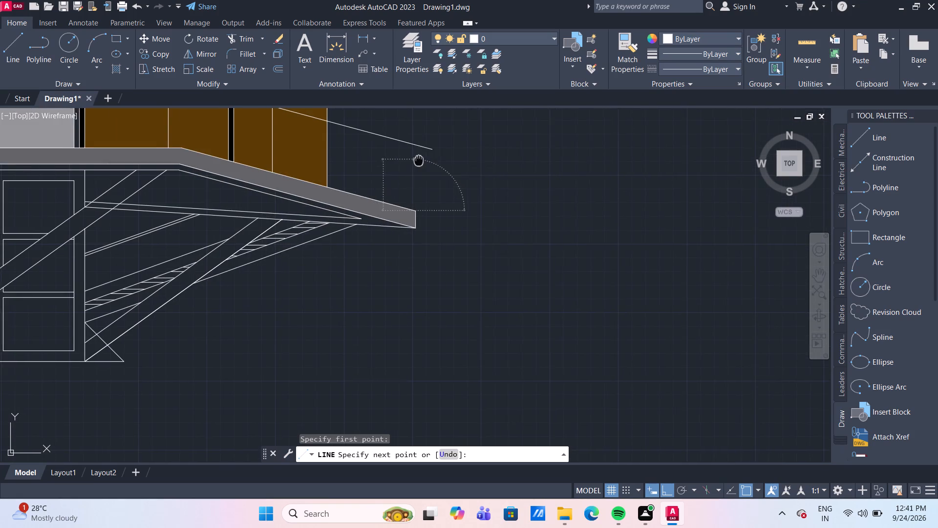
{"action": "middle_click_drag", "start_coordinate": [419, 159], "coordinate": [408, 222]}
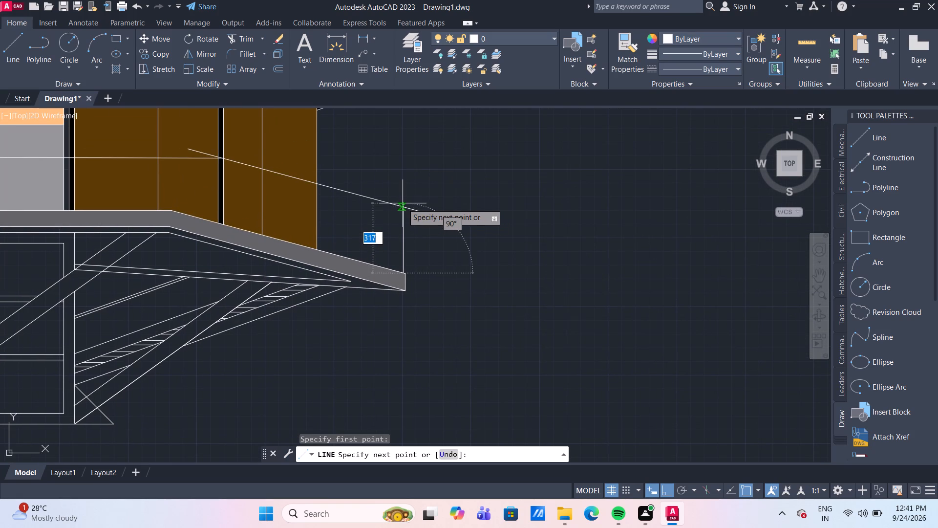
{"action": "left_click", "coordinate": [403, 203]}
{"action": "key", "text": "Return"}
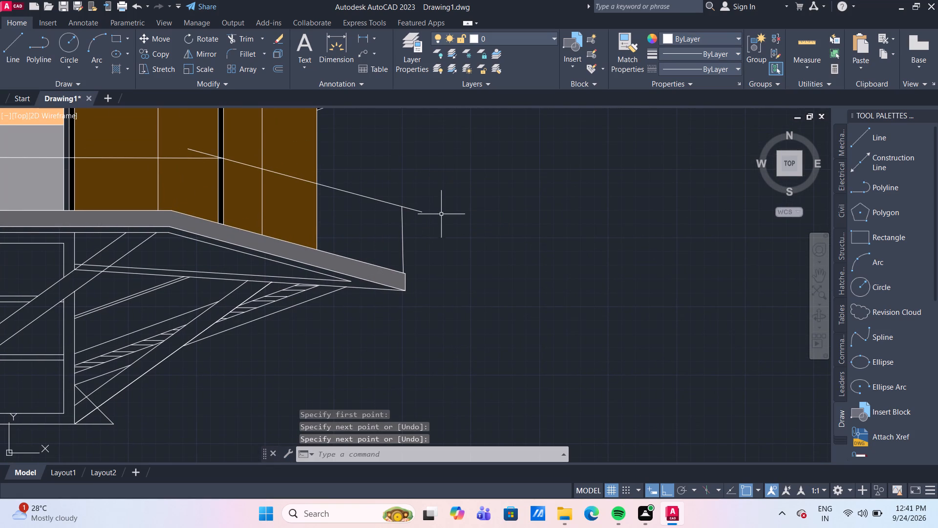
Delete the near-vertical line between the lower slab's outer tip and the offset sloped line.
{"action": "scroll", "coordinate": [431, 243], "scroll_direction": "up", "scroll_amount": 2}
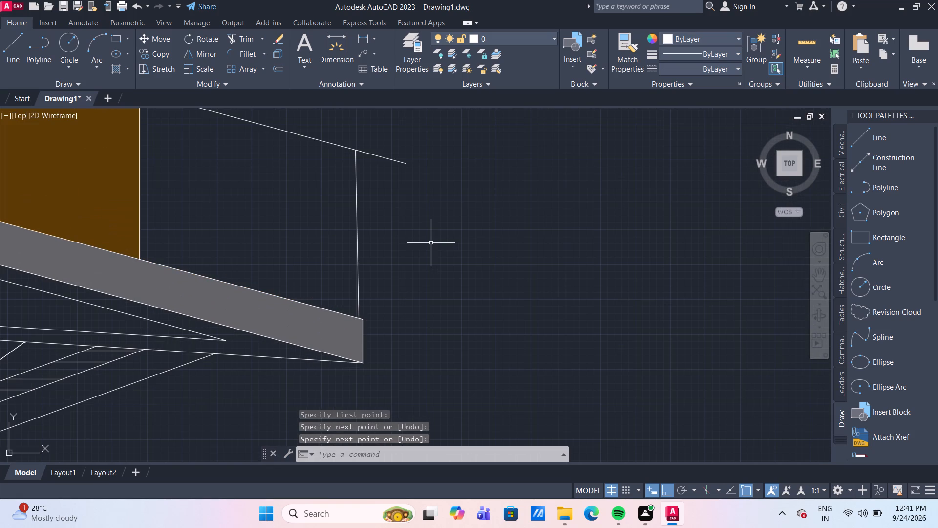
{"action": "left_click", "coordinate": [356, 213]}
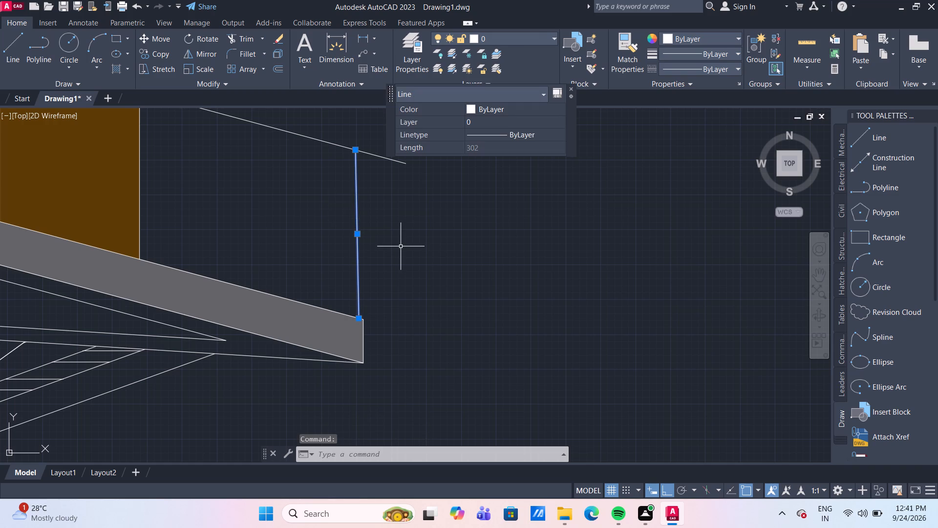
{"action": "key", "text": "Delete"}
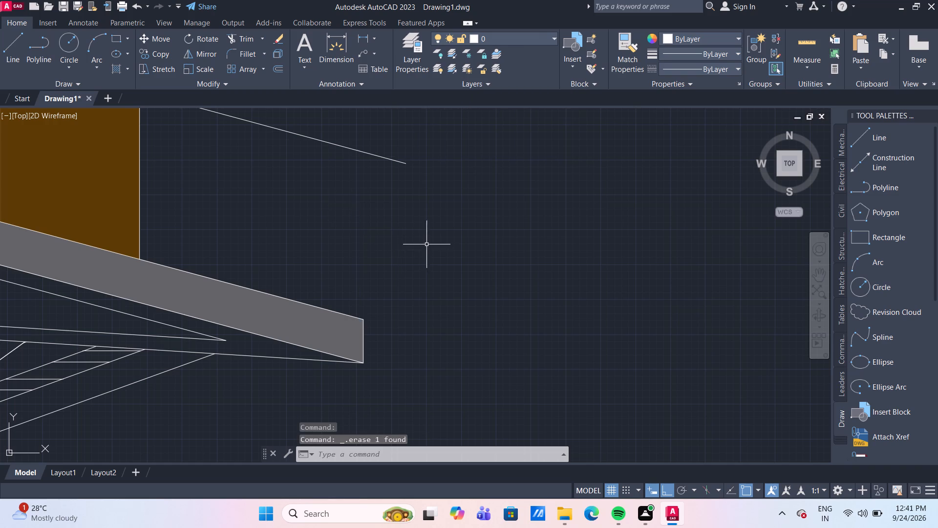
Draw a vertical line about 341 long from the lower slab's upper edge near its outer tip, crossing the offset sloped line.
{"action": "left_click", "coordinate": [11, 41]}
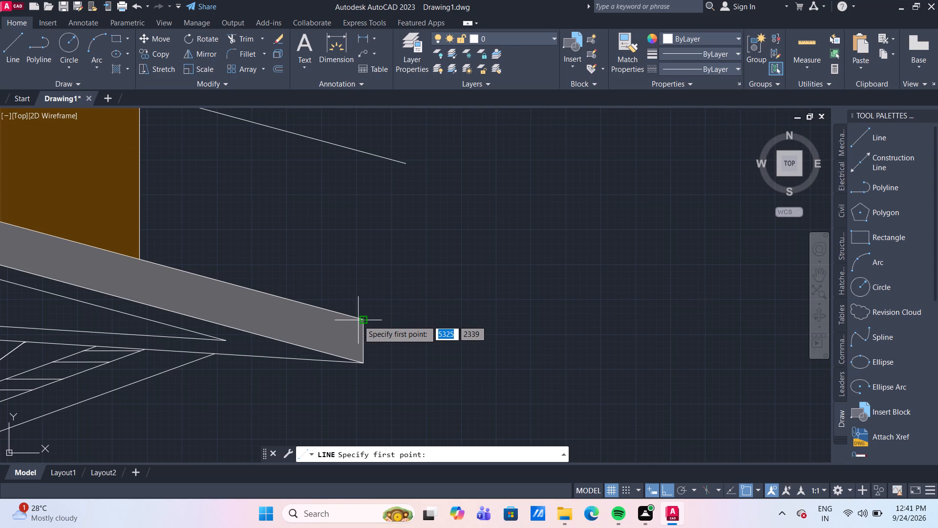
{"action": "scroll", "coordinate": [358, 320], "scroll_direction": "up", "scroll_amount": 3}
{"action": "left_click", "coordinate": [354, 315]}
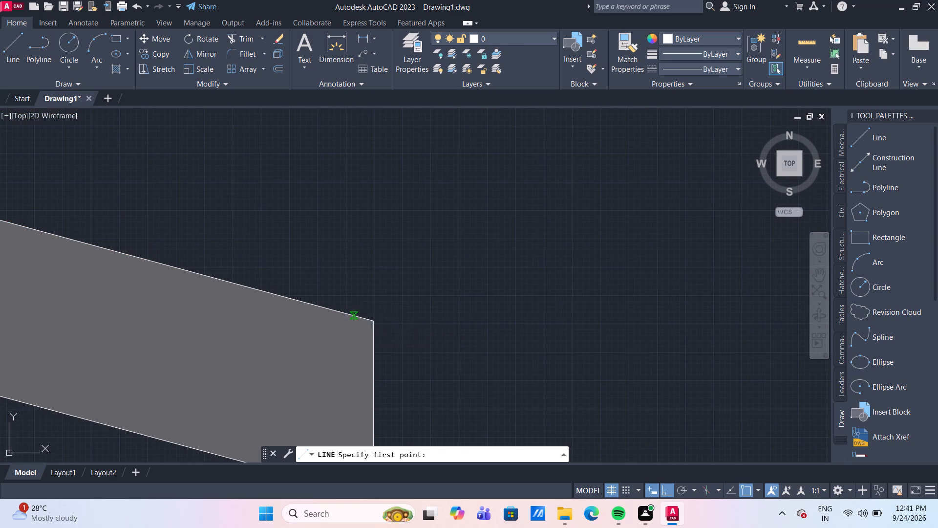
{"action": "scroll", "coordinate": [352, 202], "scroll_direction": "down", "scroll_amount": 1}
{"action": "middle_click_drag", "start_coordinate": [354, 186], "coordinate": [326, 299]}
{"action": "scroll", "coordinate": [352, 205], "scroll_direction": "down", "scroll_amount": 1}
{"action": "scroll", "coordinate": [327, 260], "scroll_direction": "down", "scroll_amount": 1}
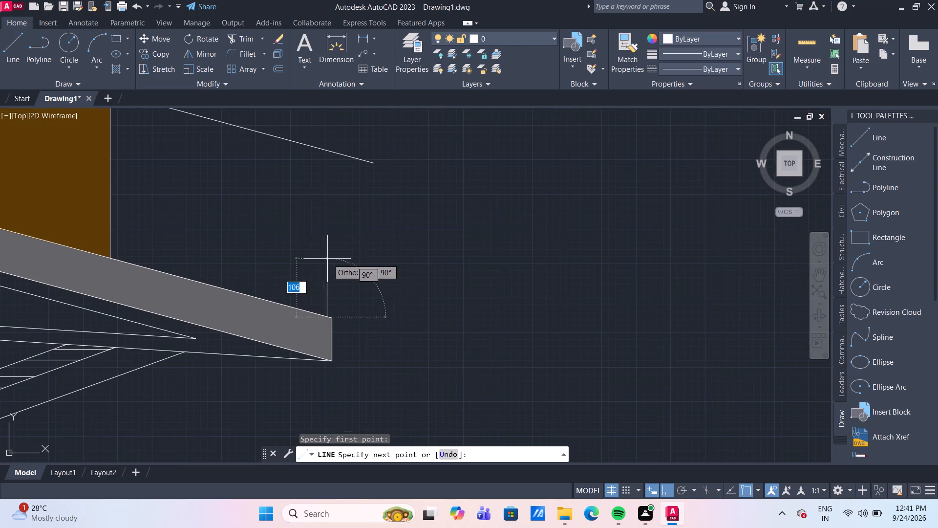
{"action": "left_click", "coordinate": [328, 128]}
{"action": "key", "text": "Delete"}
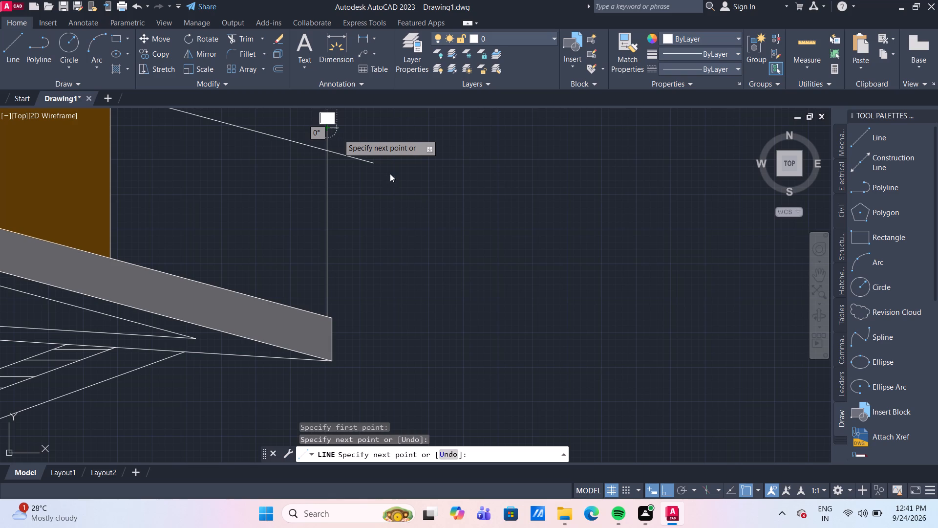
{"action": "key", "text": "Escape"}
{"action": "scroll", "coordinate": [351, 140], "scroll_direction": "down", "scroll_amount": 2}
{"action": "key", "text": "Escape"}
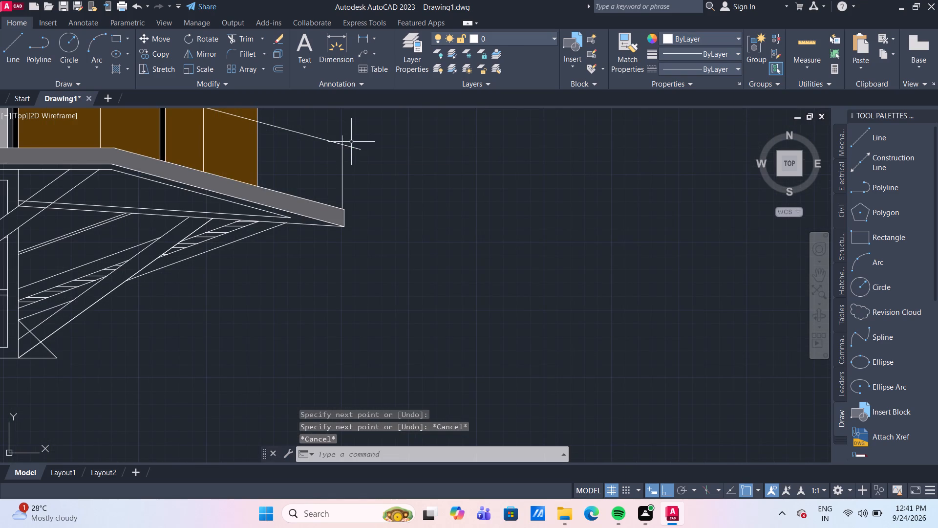
Trim the overhanging ends of the offset sloped line and the new vertical line so they meet at a corner.
{"action": "middle_click_drag", "start_coordinate": [375, 155], "coordinate": [404, 221]}
{"action": "scroll", "coordinate": [391, 235], "scroll_direction": "up", "scroll_amount": 2}
{"action": "middle_click_drag", "start_coordinate": [409, 236], "coordinate": [437, 241]}
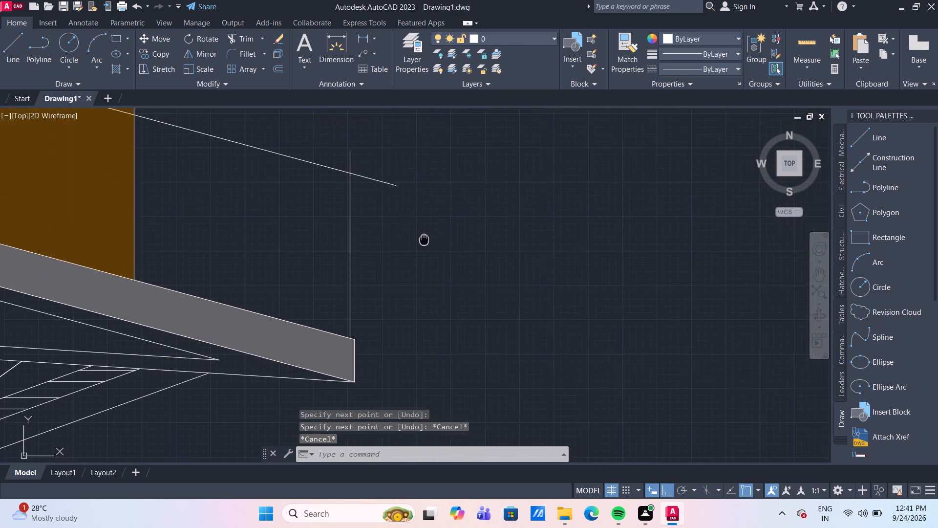
{"action": "middle_click_drag", "start_coordinate": [437, 241], "coordinate": [440, 243]}
{"action": "type", "text": "tr"}
{"action": "key", "text": "Return"}
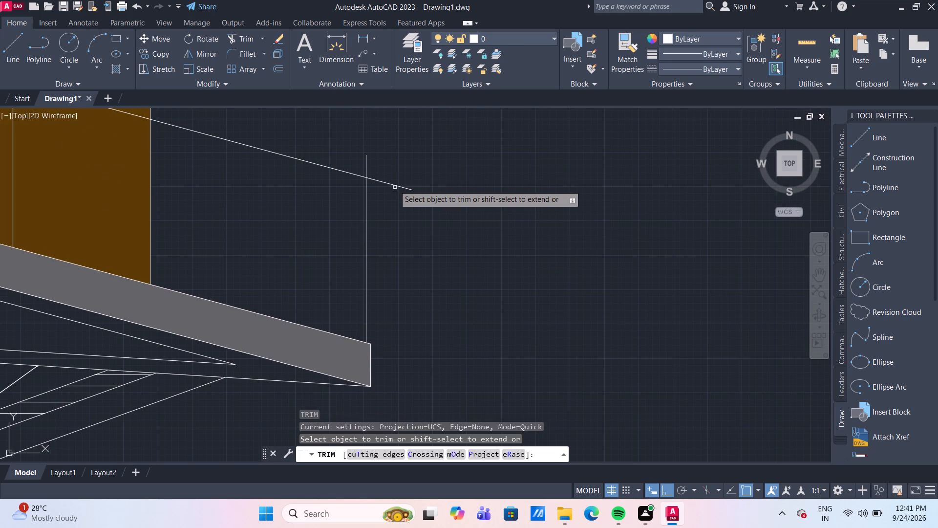
{"action": "left_click", "coordinate": [393, 184]}
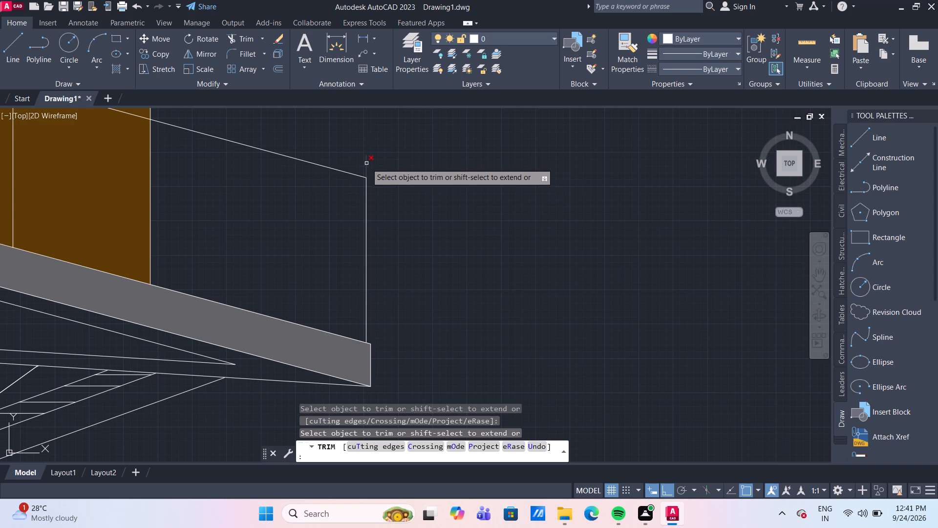
{"action": "left_click", "coordinate": [367, 164]}
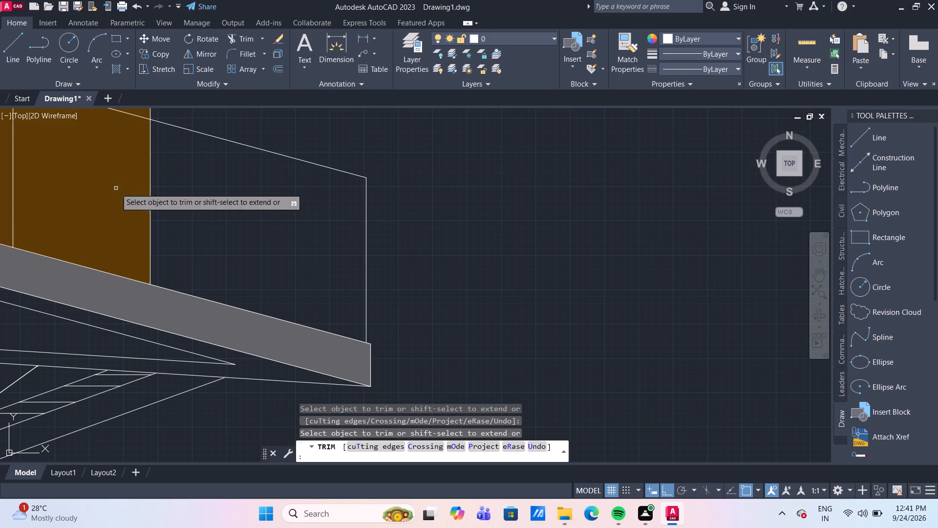
Trim the inner ends of the offset sloped line and the horizontal line so they meet at the black post between the brown panels.
{"action": "scroll", "coordinate": [115, 188], "scroll_direction": "down", "scroll_amount": 3}
{"action": "middle_click_drag", "start_coordinate": [156, 171], "coordinate": [295, 223]}
{"action": "scroll", "coordinate": [277, 207], "scroll_direction": "up", "scroll_amount": 4}
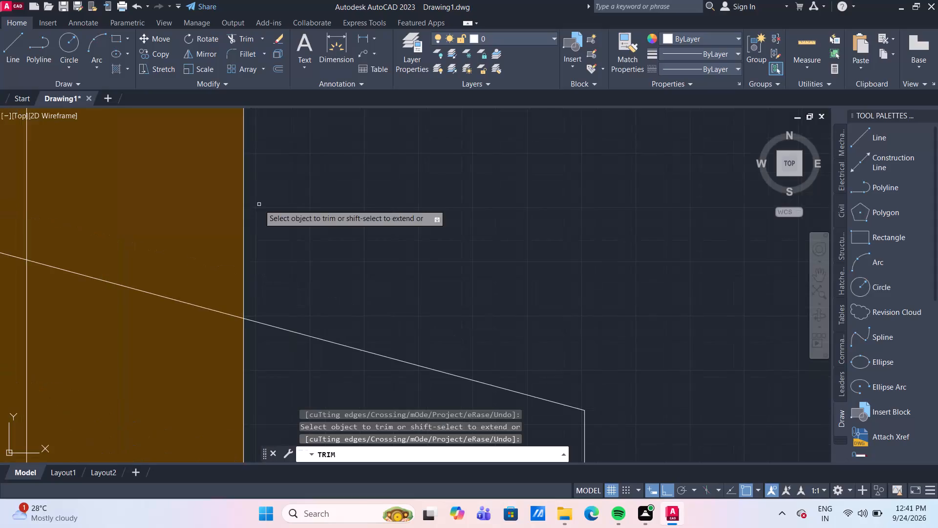
{"action": "middle_click_drag", "start_coordinate": [358, 217], "coordinate": [641, 181]}
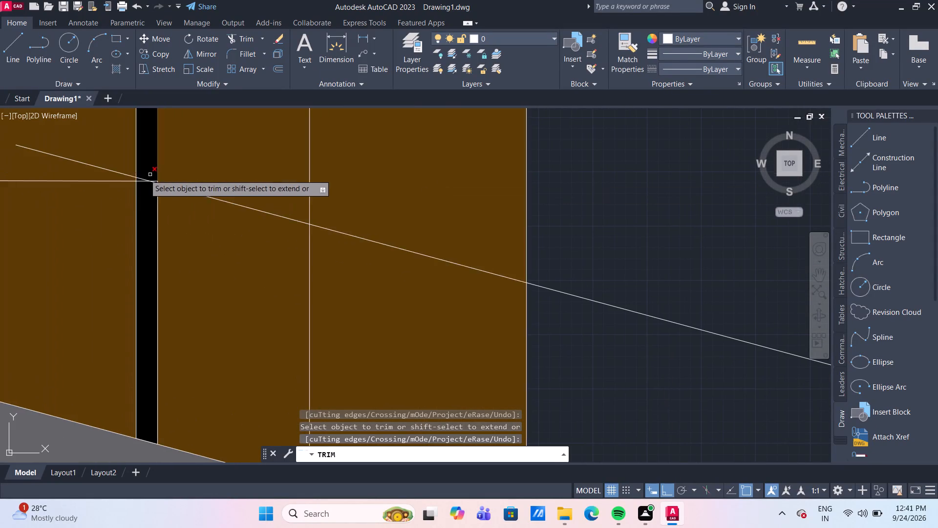
{"action": "scroll", "coordinate": [129, 174], "scroll_direction": "up", "scroll_amount": 3}
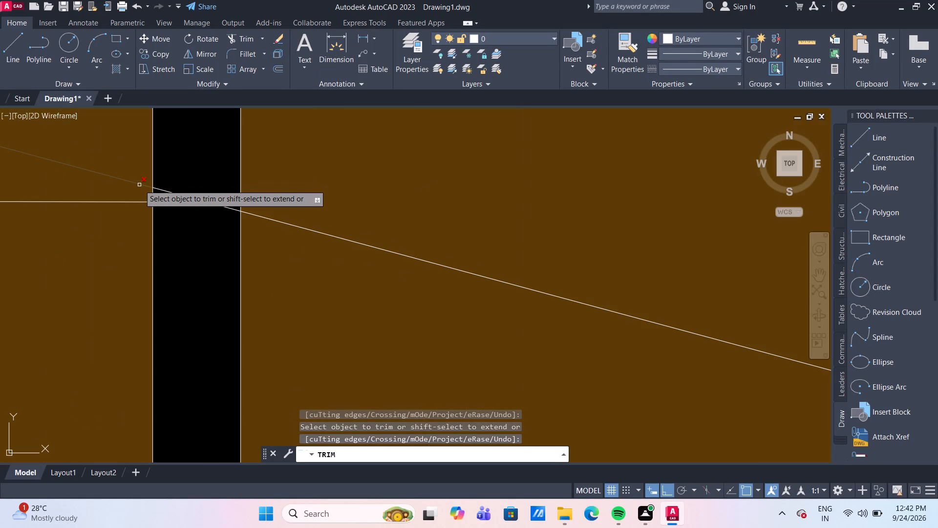
{"action": "left_click", "coordinate": [139, 185]}
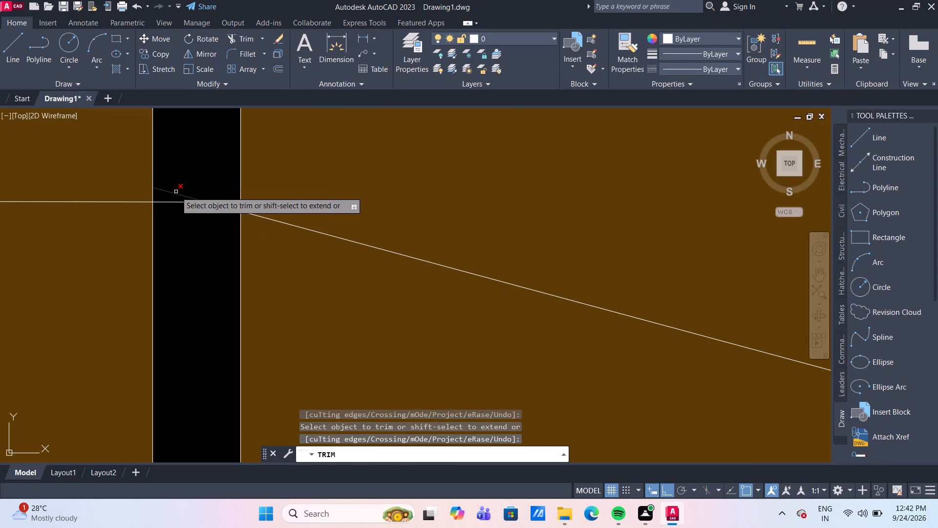
{"action": "left_click", "coordinate": [175, 194]}
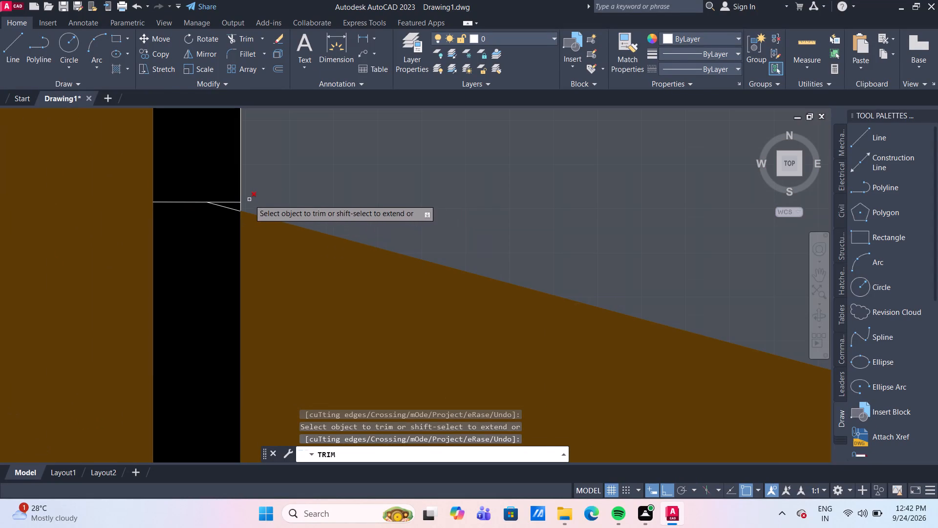
{"action": "left_click", "coordinate": [233, 203]}
{"action": "scroll", "coordinate": [279, 271], "scroll_direction": "down", "scroll_amount": 4}
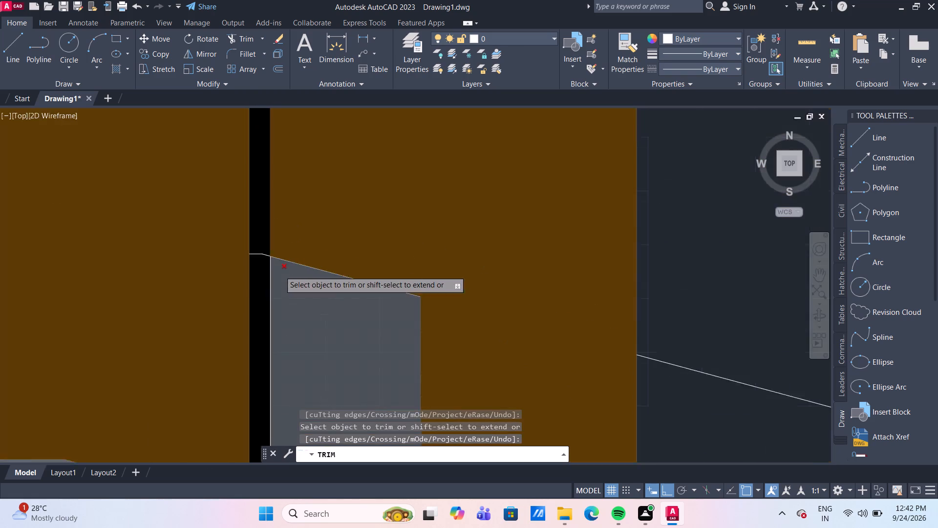
{"action": "scroll", "coordinate": [364, 298], "scroll_direction": "down", "scroll_amount": 3}
{"action": "middle_click_drag", "start_coordinate": [475, 262], "coordinate": [424, 237]}
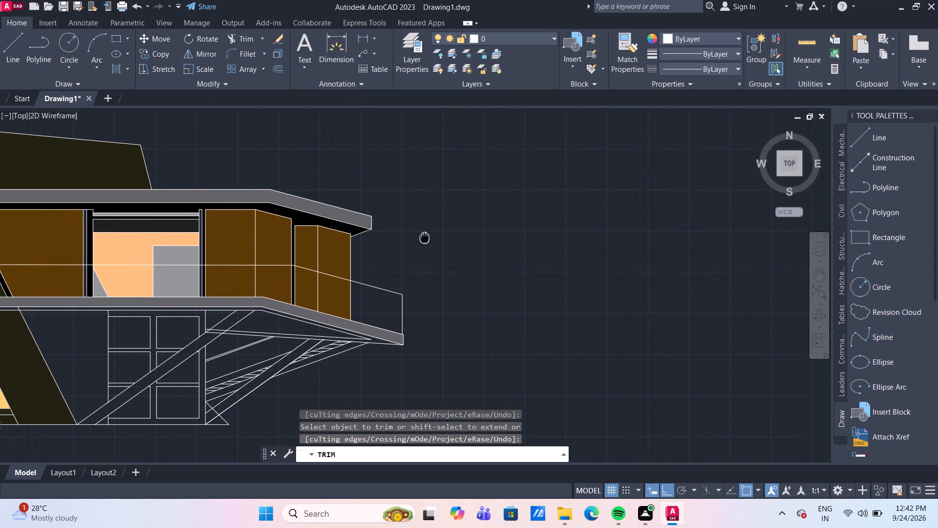
{"action": "middle_click_drag", "start_coordinate": [424, 237], "coordinate": [423, 236]}
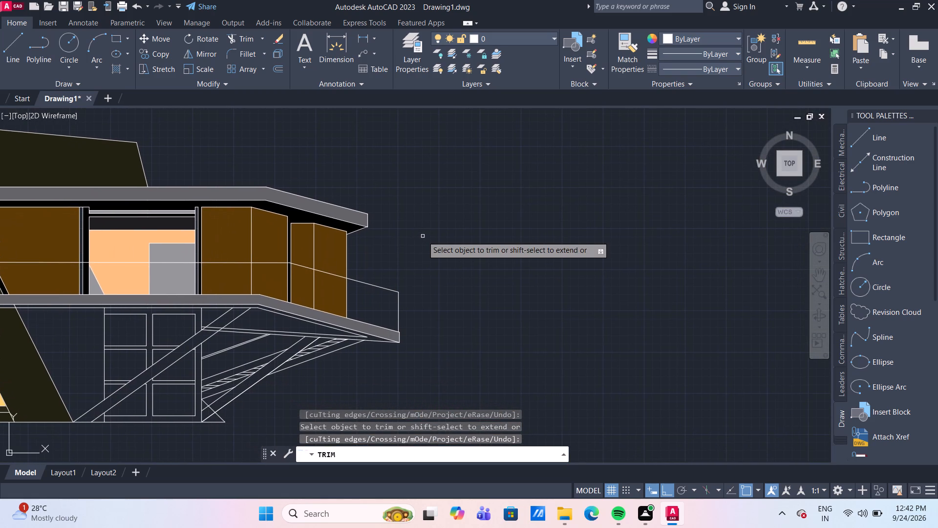
{"action": "key", "text": "Return"}
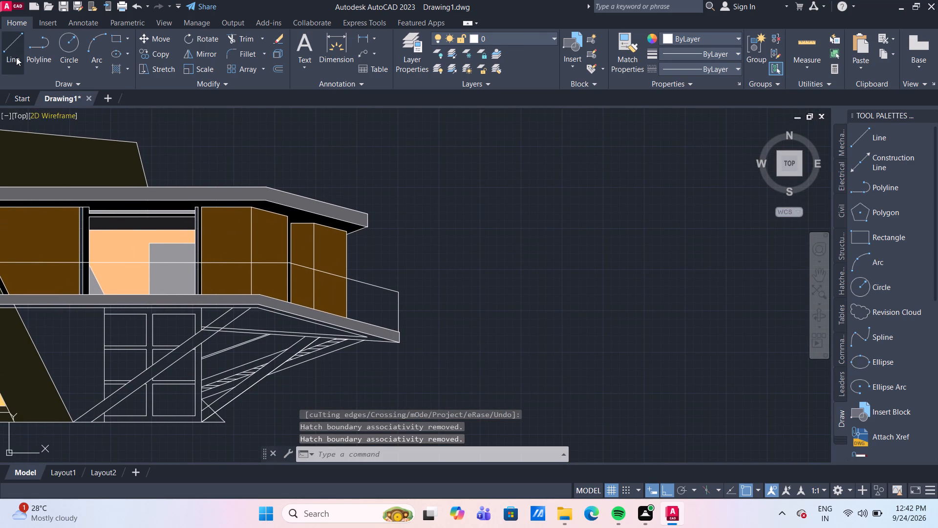
Draw a line 300 long sloping down and inward from the outer top corner, continuing about 111 to the outermost brown panel's edge.
{"action": "left_click", "coordinate": [16, 57]}
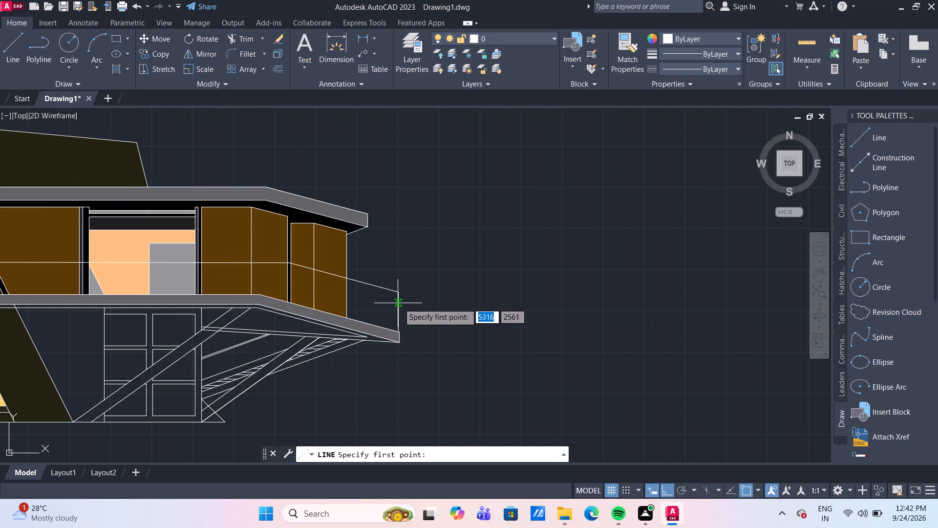
{"action": "scroll", "coordinate": [366, 308], "scroll_direction": "up", "scroll_amount": 2}
{"action": "middle_click_drag", "start_coordinate": [366, 306], "coordinate": [320, 276]}
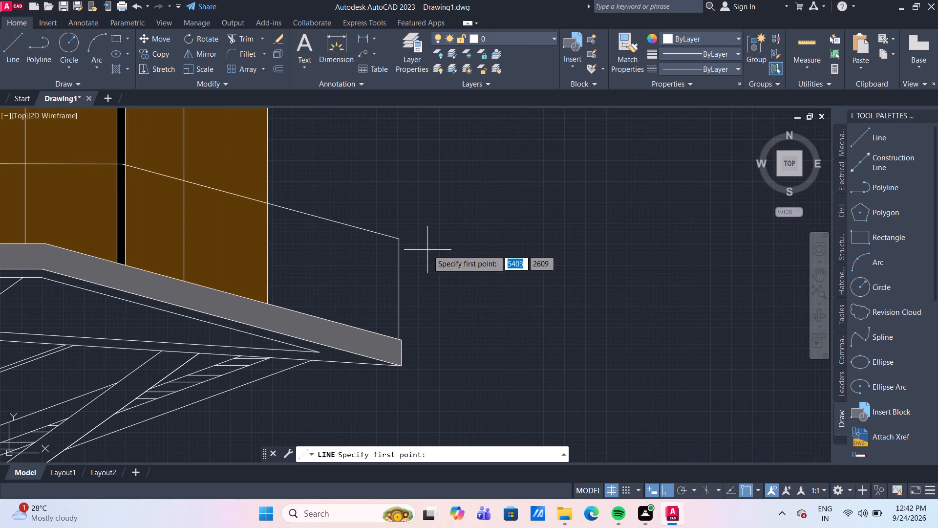
{"action": "left_click", "coordinate": [396, 242]}
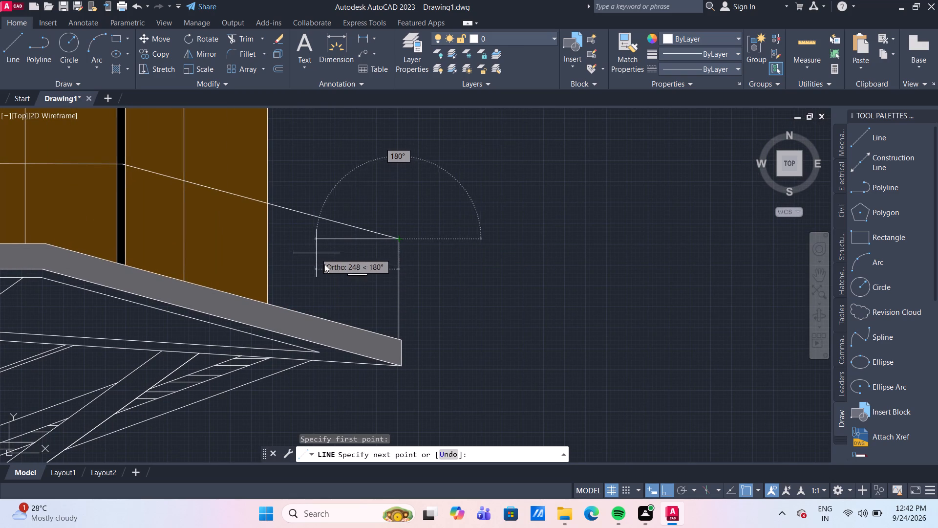
{"action": "left_click", "coordinate": [667, 491]}
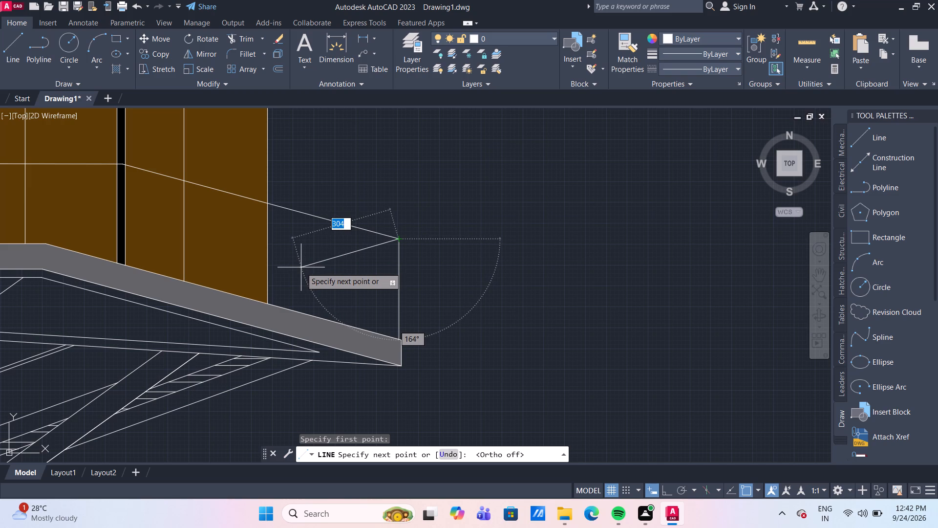
{"action": "type", "text": "300"}
{"action": "key", "text": "Return"}
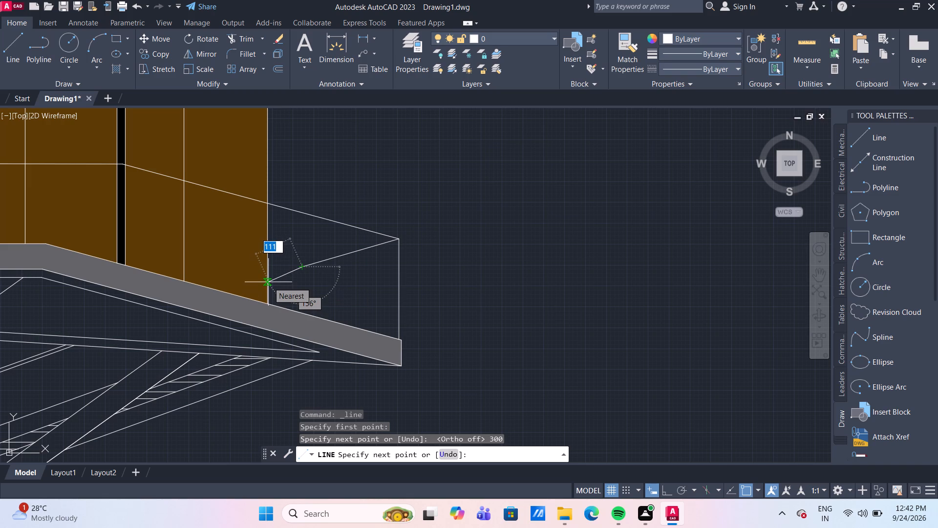
{"action": "left_click", "coordinate": [268, 282]}
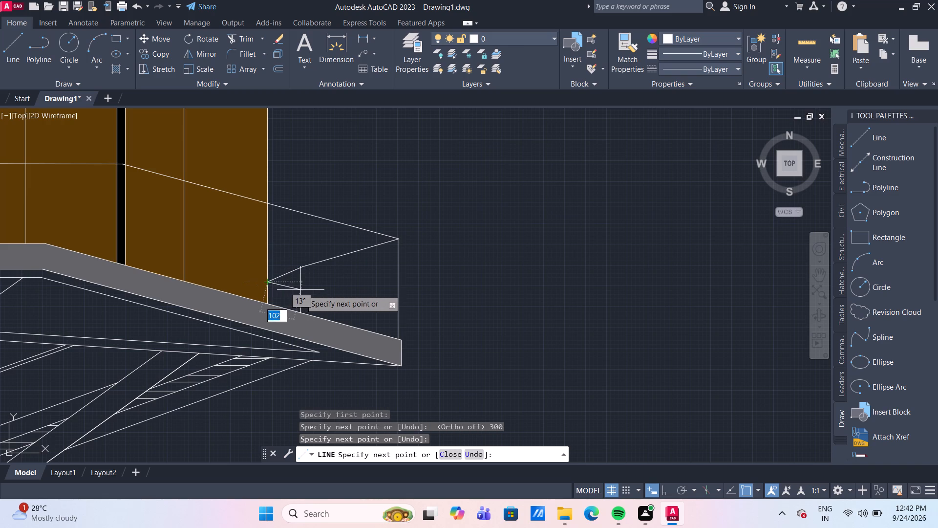
{"action": "key", "text": "Return"}
Draw a vertical line about 141 long from the bend in the inward sloping line down to the lower slab's upper edge.
{"action": "left_click", "coordinate": [18, 50]}
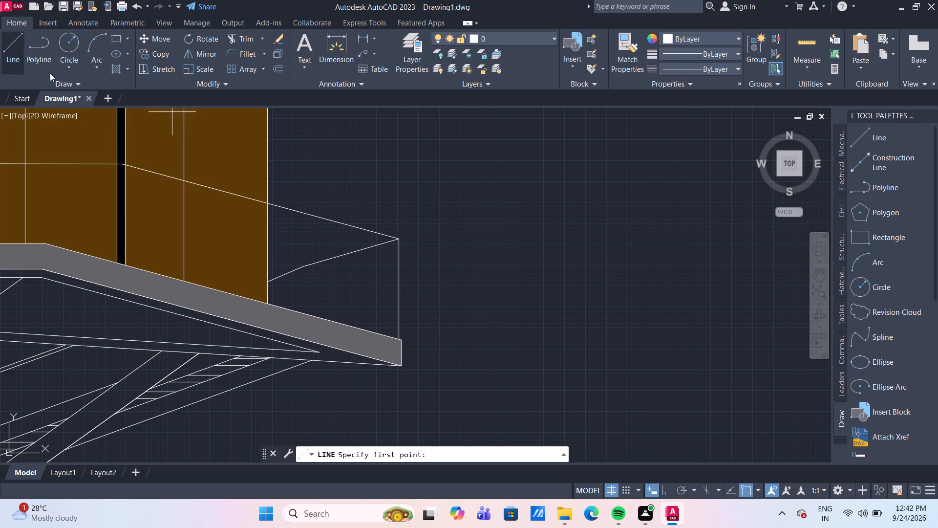
{"action": "left_click", "coordinate": [300, 268]}
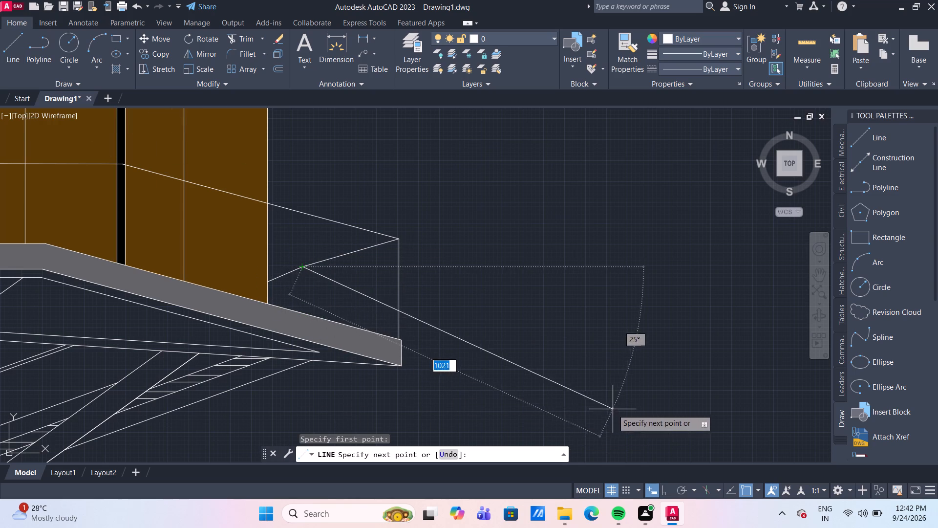
{"action": "left_click", "coordinate": [664, 496]}
{"action": "scroll", "coordinate": [320, 297], "scroll_direction": "up", "scroll_amount": 2}
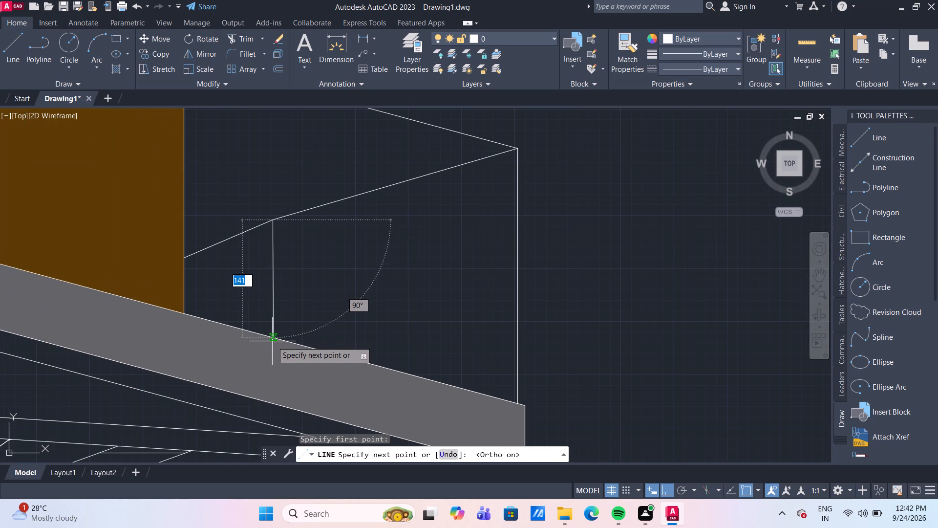
{"action": "left_click", "coordinate": [272, 341]}
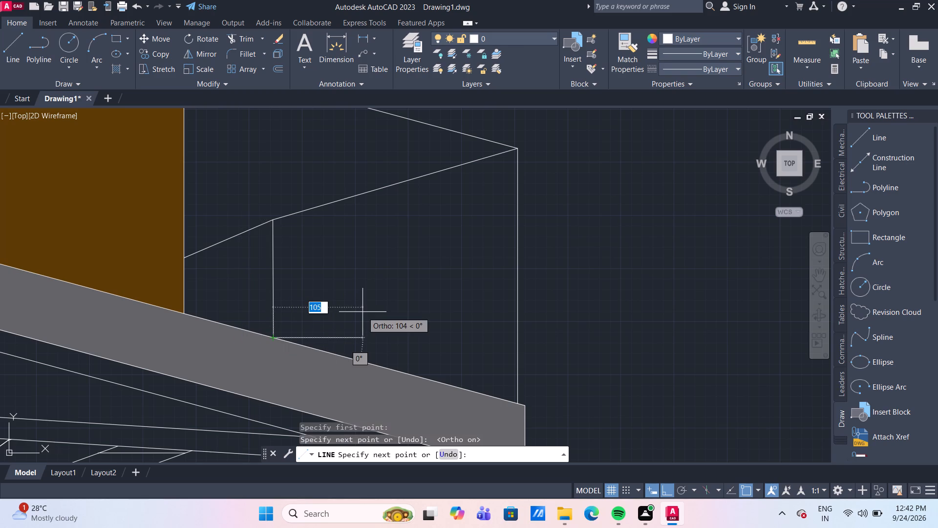
{"action": "key", "text": "Return"}
Fill the narrow vertical strips on both sides of the wing's central opening with solid colour 30,30,31, above and below the crossing line.
{"action": "scroll", "coordinate": [372, 259], "scroll_direction": "down", "scroll_amount": 4}
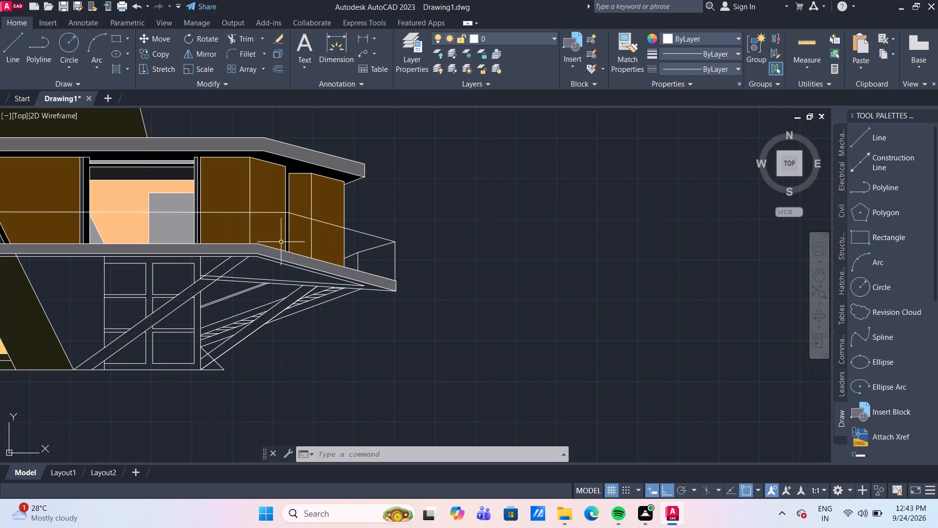
{"action": "scroll", "coordinate": [97, 235], "scroll_direction": "up", "scroll_amount": 2}
{"action": "middle_click_drag", "start_coordinate": [100, 231], "coordinate": [121, 233]}
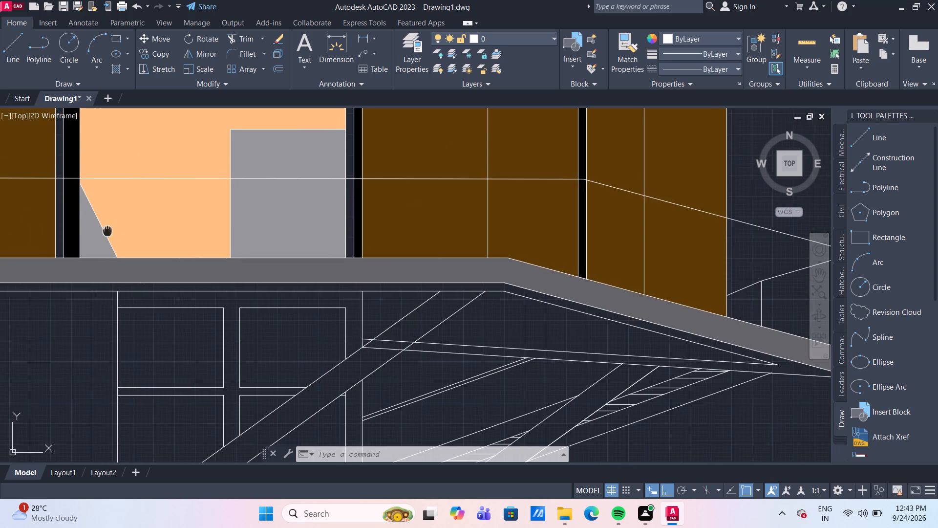
{"action": "middle_click_drag", "start_coordinate": [121, 233], "coordinate": [228, 327]}
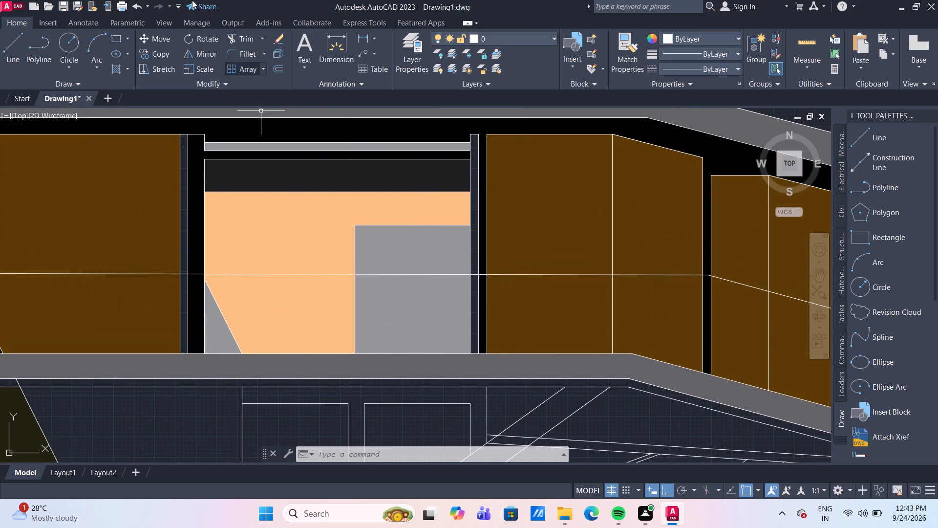
{"action": "left_click", "coordinate": [116, 71]}
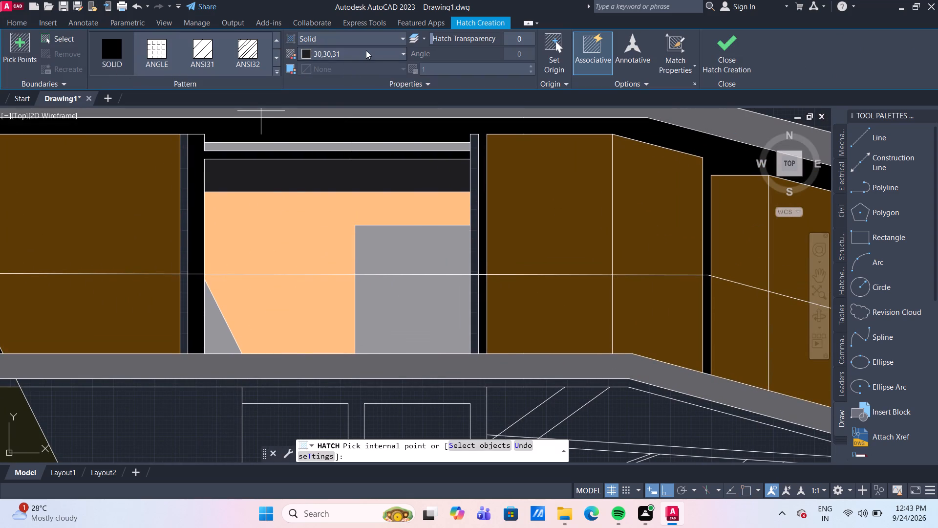
{"action": "left_click", "coordinate": [184, 172]}
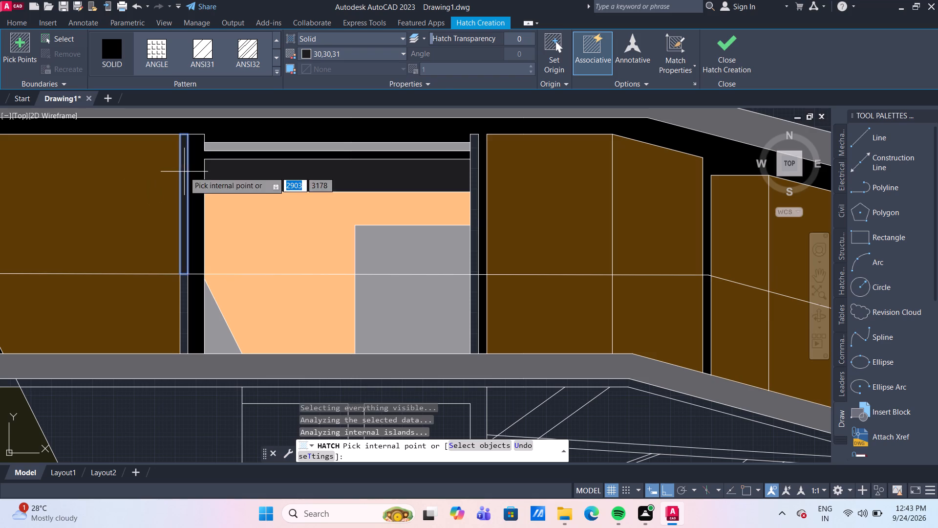
{"action": "left_click", "coordinate": [477, 201]}
{"action": "left_click", "coordinate": [474, 296]}
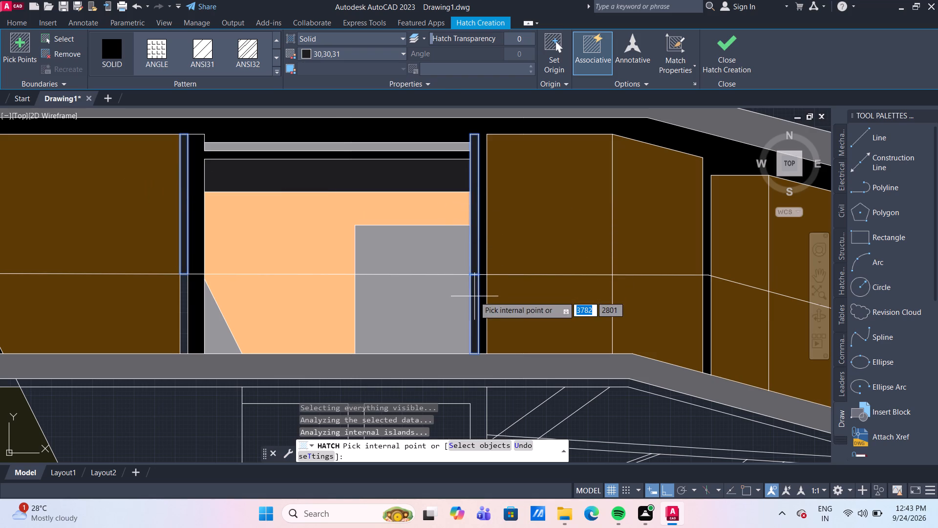
{"action": "left_click", "coordinate": [182, 301]}
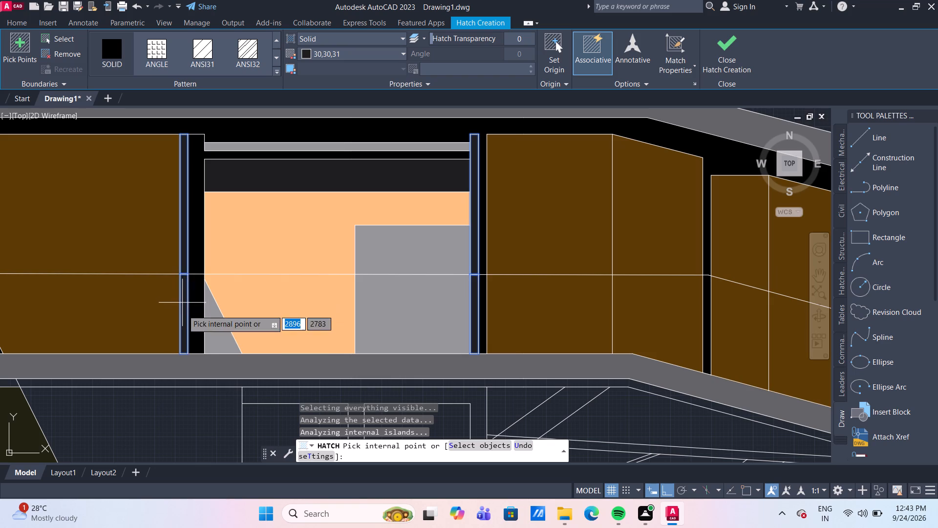
{"action": "key", "text": "Return"}
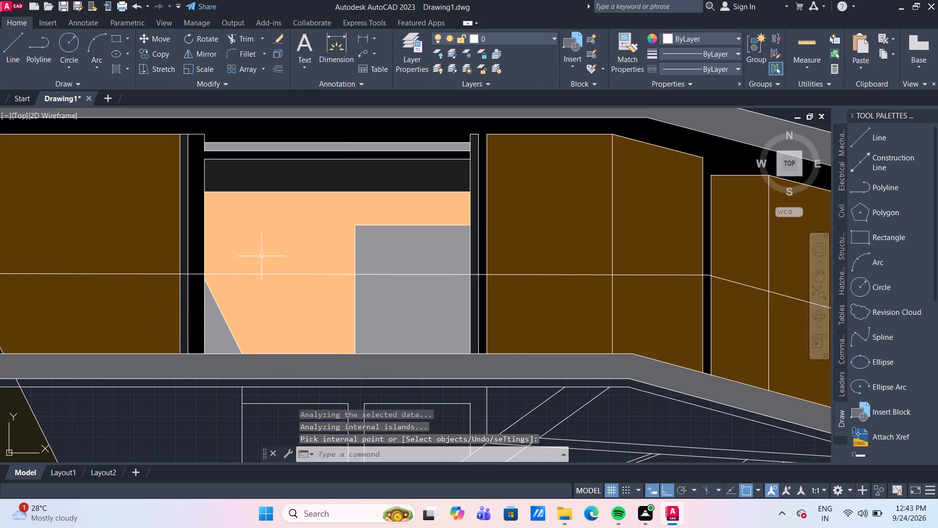
Trim the A-frame's sloped edge where it crosses the thin strip beneath the wing's lower slab.
{"action": "scroll", "coordinate": [262, 257], "scroll_direction": "down", "scroll_amount": 2}
{"action": "middle_click_drag", "start_coordinate": [285, 311], "coordinate": [243, 286]}
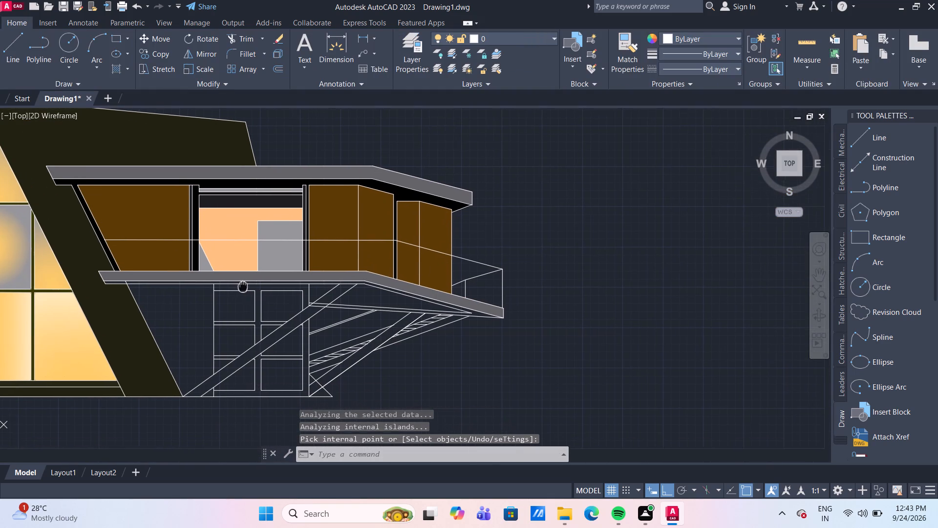
{"action": "middle_click_drag", "start_coordinate": [548, 306], "coordinate": [458, 275]}
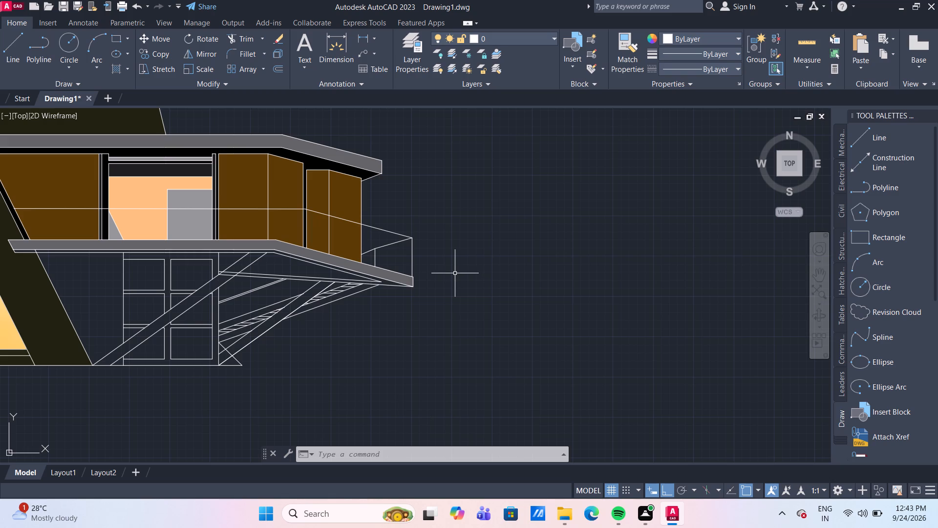
{"action": "middle_click_drag", "start_coordinate": [341, 313], "coordinate": [369, 293]}
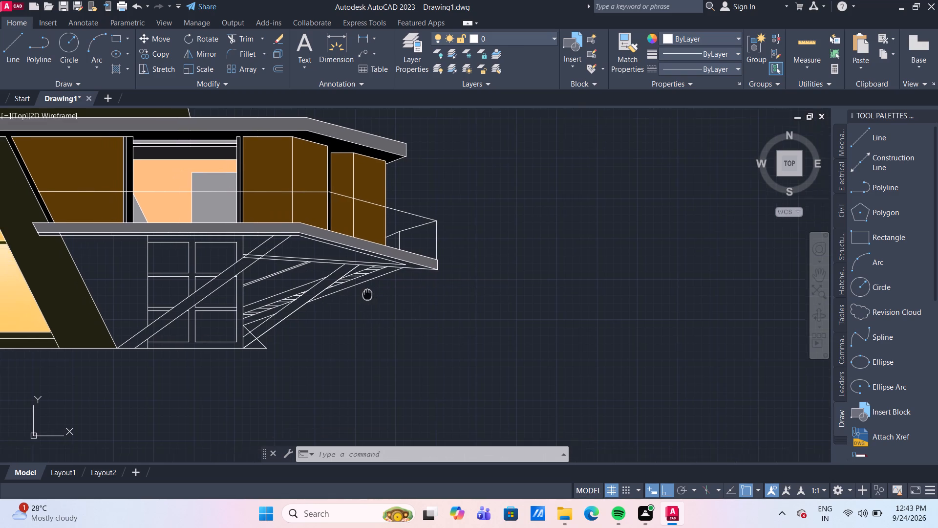
{"action": "middle_click_drag", "start_coordinate": [369, 293], "coordinate": [402, 284]}
{"action": "scroll", "coordinate": [97, 196], "scroll_direction": "up", "scroll_amount": 2}
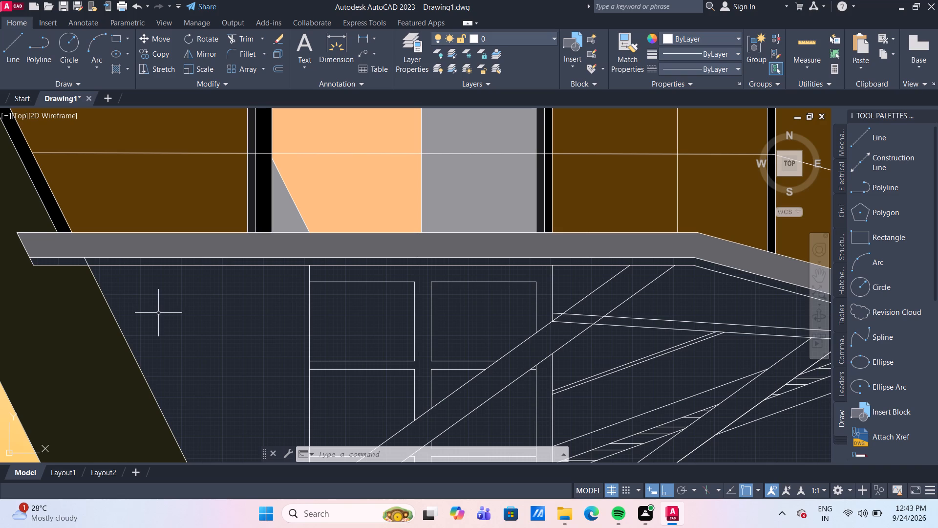
{"action": "type", "text": "tr"}
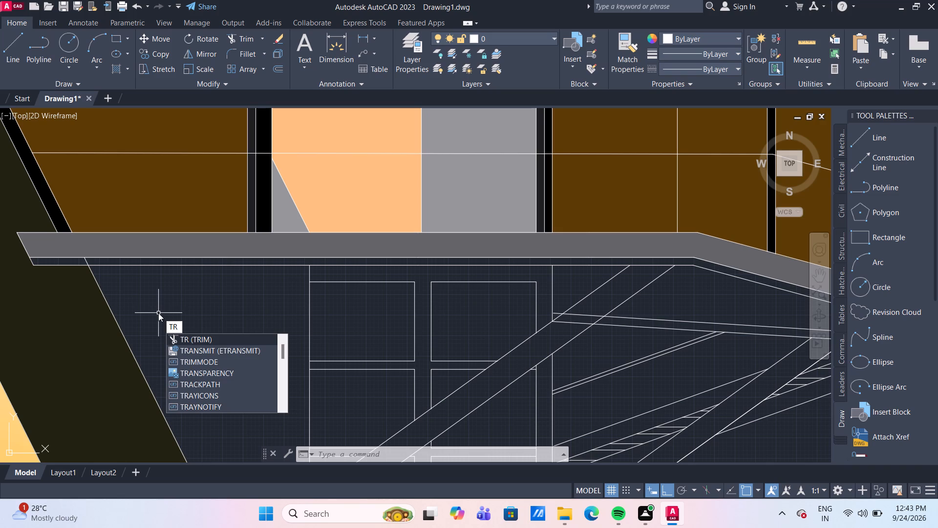
{"action": "key", "text": "Return"}
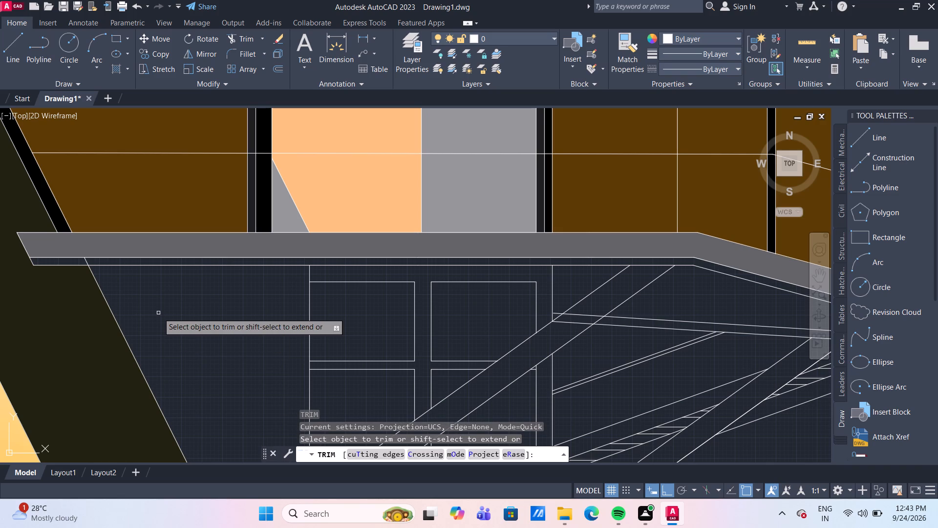
{"action": "left_click", "coordinate": [85, 262]}
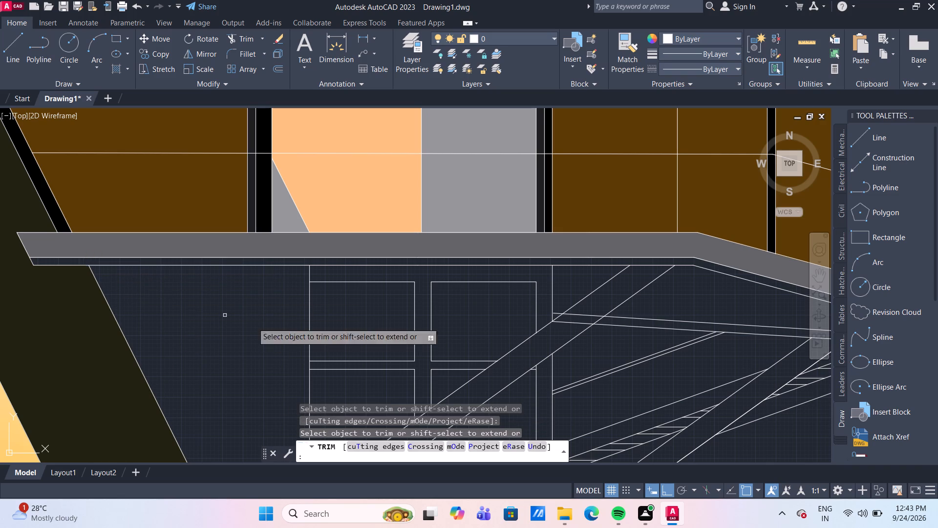
Trim the support beam lines where they cross the large diagonal brace under the wing.
{"action": "scroll", "coordinate": [272, 311], "scroll_direction": "down", "scroll_amount": 3}
{"action": "scroll", "coordinate": [429, 338], "scroll_direction": "up", "scroll_amount": 2}
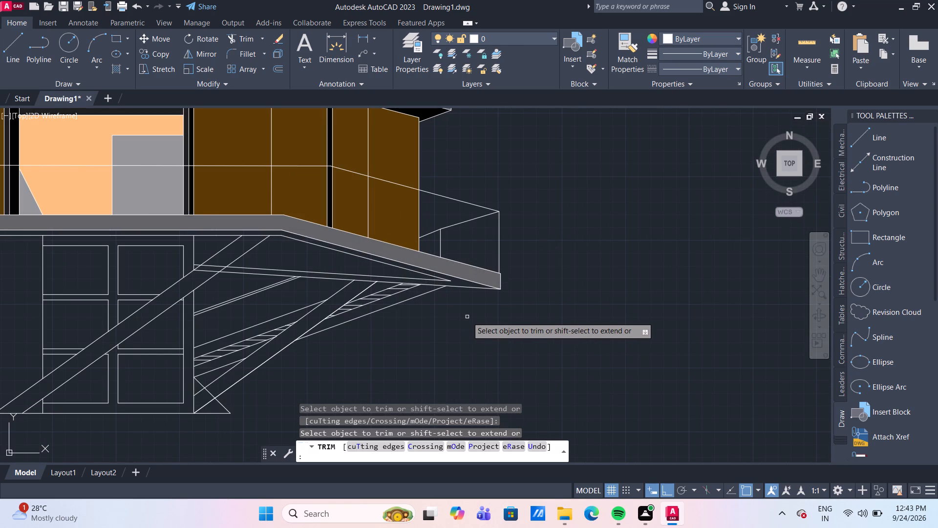
{"action": "scroll", "coordinate": [210, 278], "scroll_direction": "up", "scroll_amount": 2}
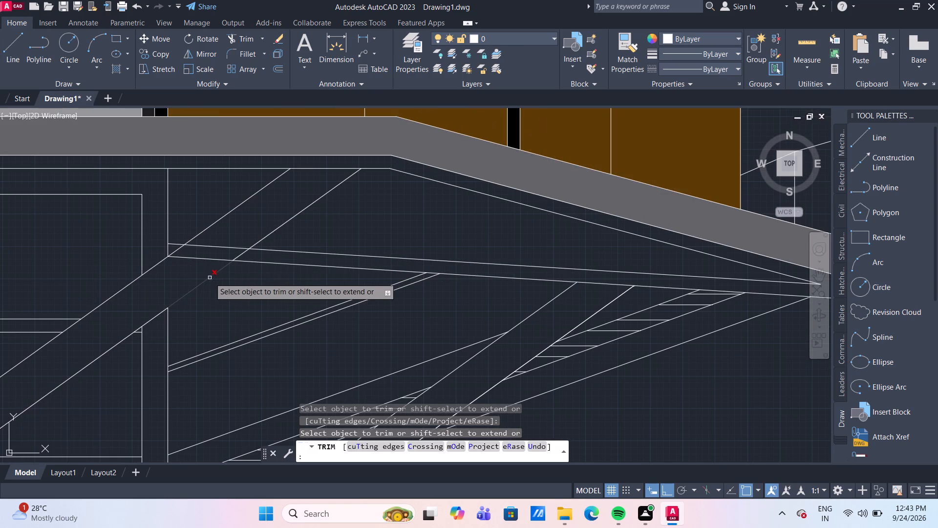
{"action": "left_click", "coordinate": [190, 273]}
{"action": "left_click", "coordinate": [252, 225]}
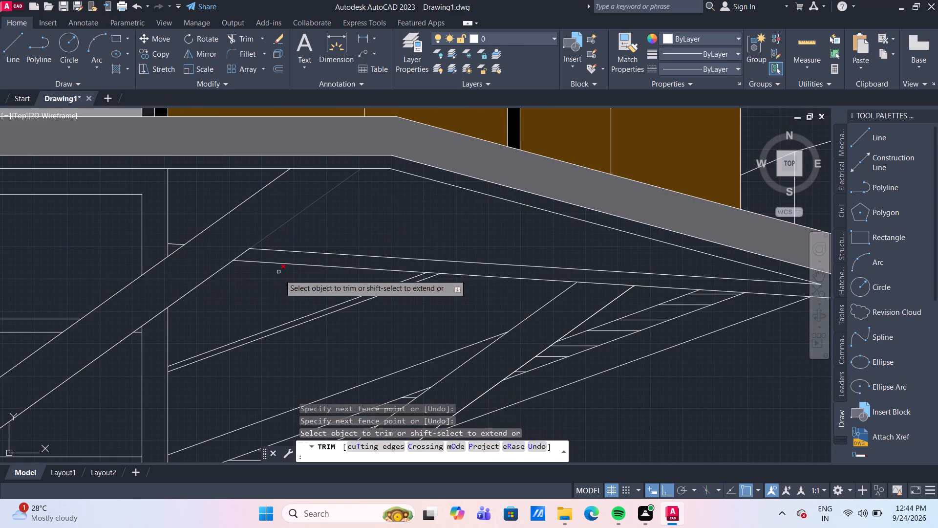
{"action": "scroll", "coordinate": [284, 286], "scroll_direction": "down", "scroll_amount": 3}
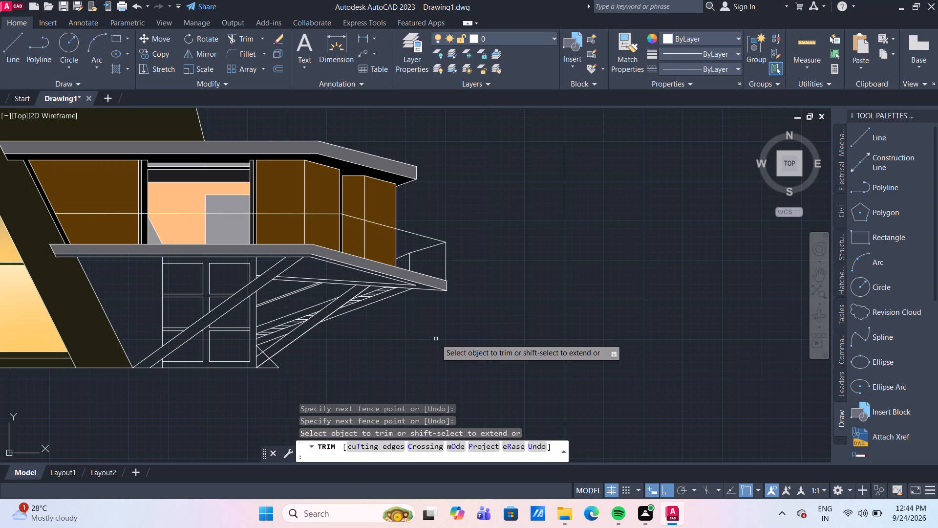
{"action": "key", "text": "Escape"}
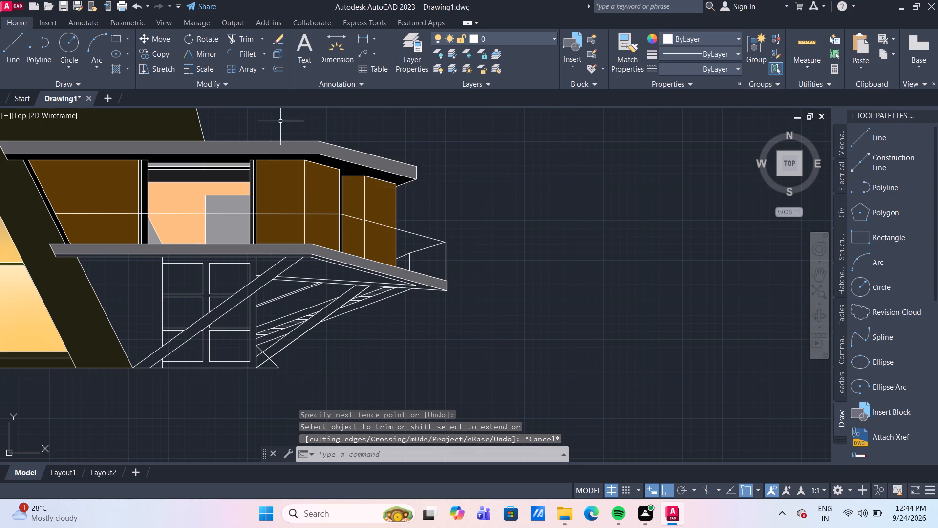
Fill the thin strip beneath the lower slab and its connected support beam with solid white 255,255,255.
{"action": "left_click", "coordinate": [108, 70]}
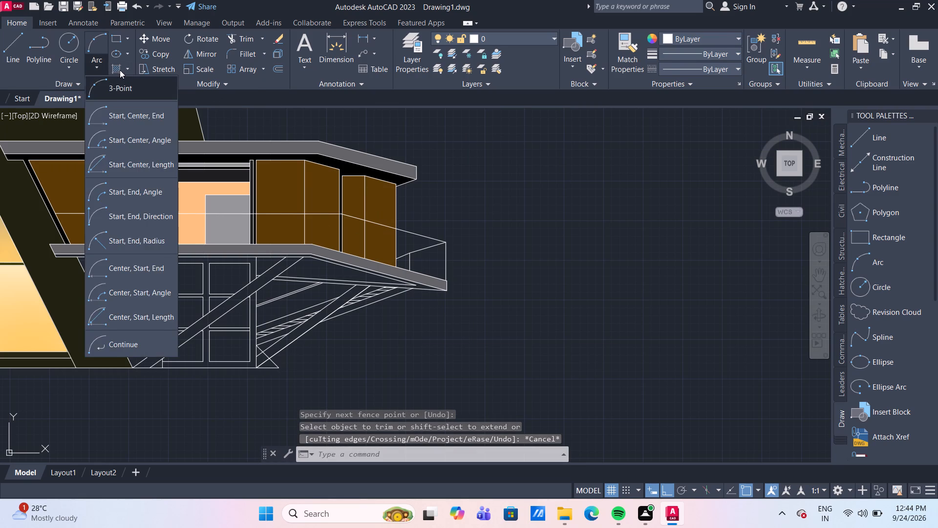
{"action": "left_click", "coordinate": [120, 70]}
{"action": "left_click", "coordinate": [120, 70]}
{"action": "left_click", "coordinate": [362, 53]}
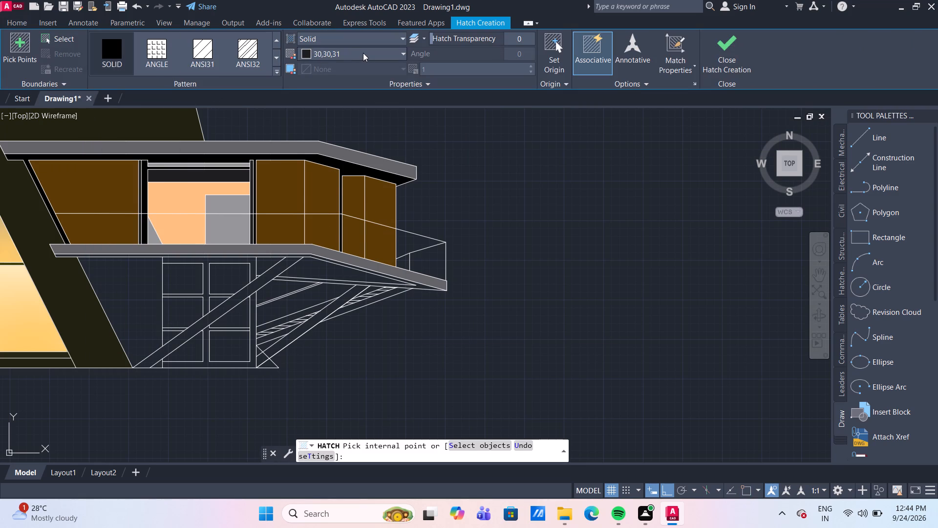
{"action": "left_click", "coordinate": [307, 154]}
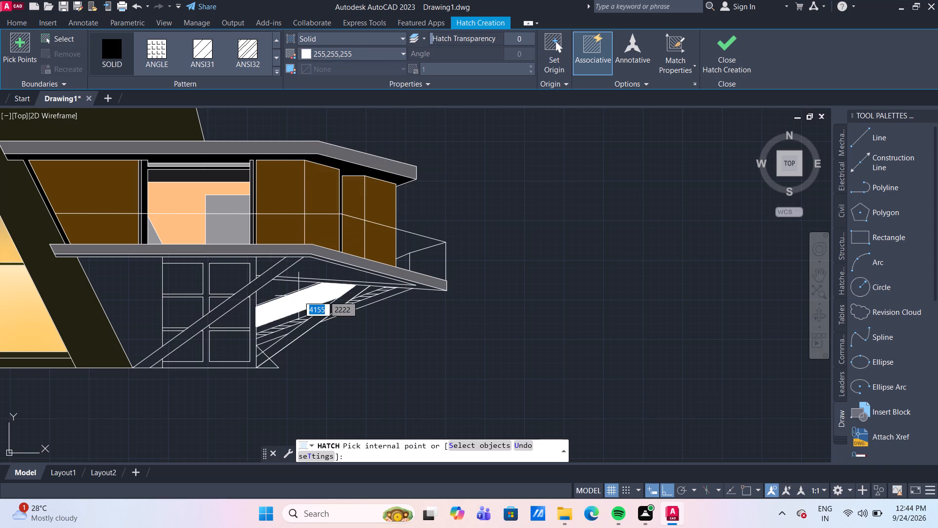
{"action": "scroll", "coordinate": [299, 296], "scroll_direction": "up", "scroll_amount": 3}
{"action": "scroll", "coordinate": [635, 261], "scroll_direction": "down", "scroll_amount": 1}
{"action": "middle_click_drag", "start_coordinate": [635, 261], "coordinate": [476, 259]}
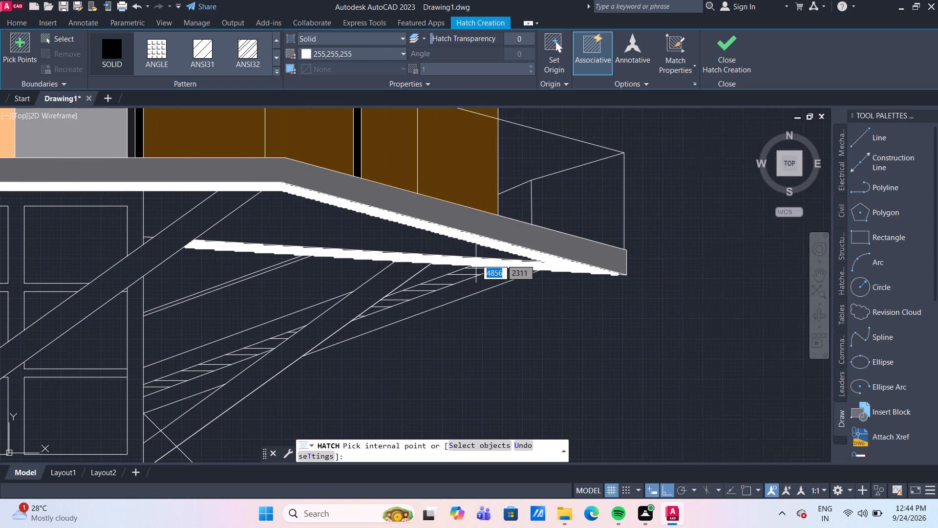
{"action": "left_click", "coordinate": [560, 267]}
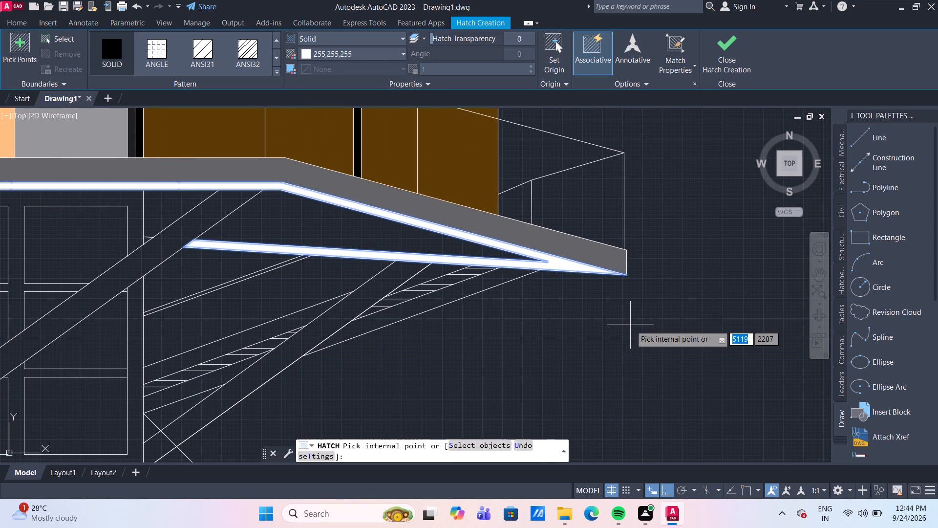
{"action": "key", "text": "Return"}
Change the solid fill of the A-frame's large sloped roof face to colour 41,41,21.
{"action": "scroll", "coordinate": [630, 325], "scroll_direction": "down", "scroll_amount": 2}
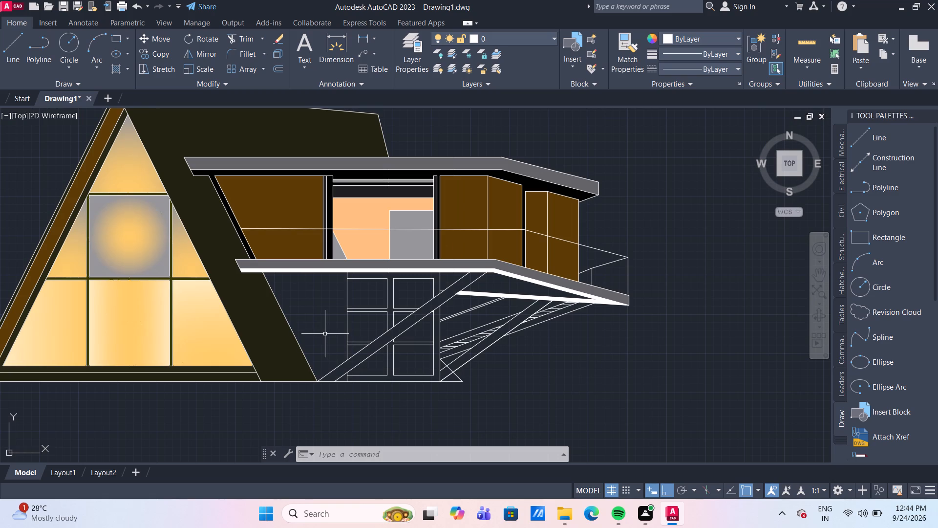
{"action": "scroll", "coordinate": [325, 334], "scroll_direction": "down", "scroll_amount": 2}
{"action": "scroll", "coordinate": [275, 252], "scroll_direction": "up", "scroll_amount": 3}
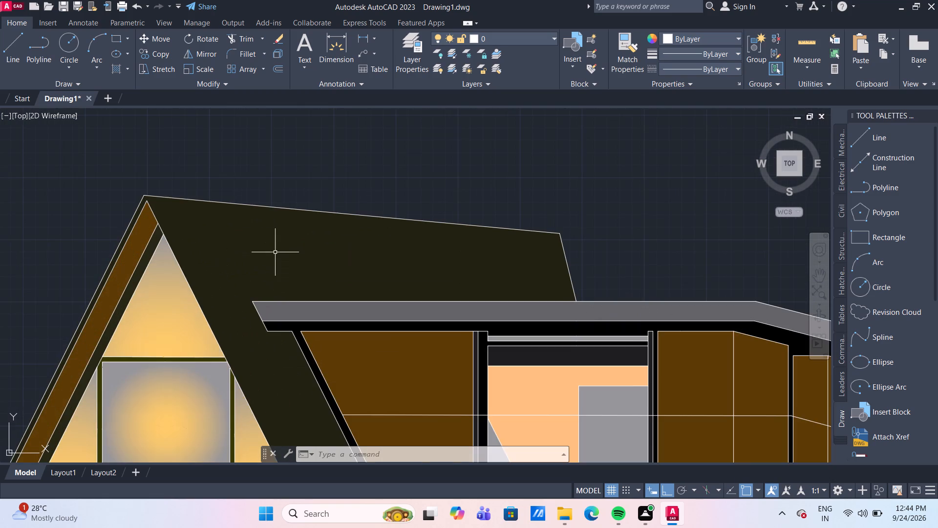
{"action": "middle_click_drag", "start_coordinate": [275, 253], "coordinate": [265, 142]}
{"action": "left_click", "coordinate": [259, 149]}
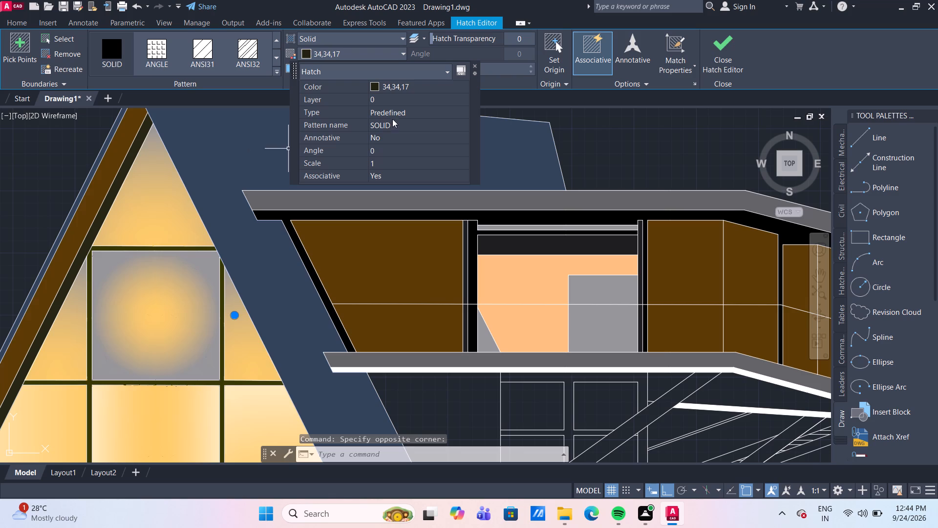
{"action": "left_click", "coordinate": [399, 86]}
{"action": "left_click", "coordinate": [399, 86]}
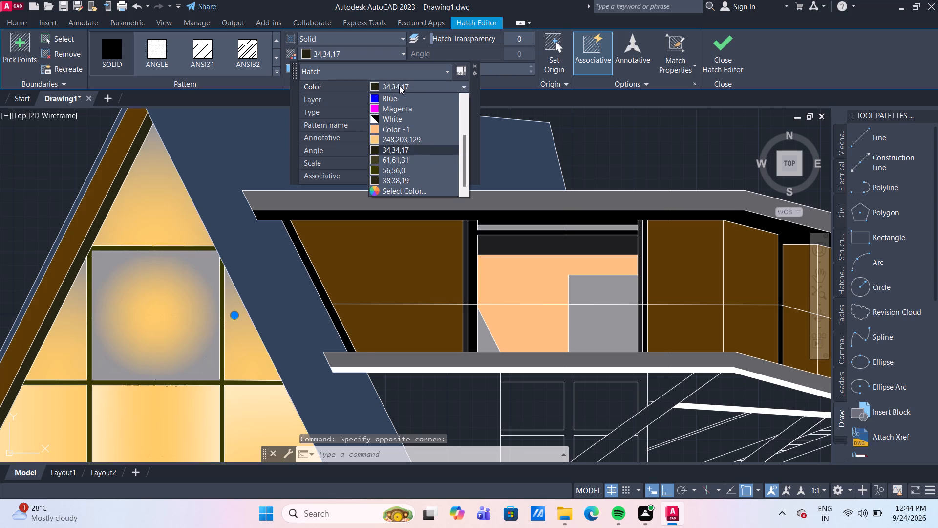
{"action": "left_click", "coordinate": [399, 192]}
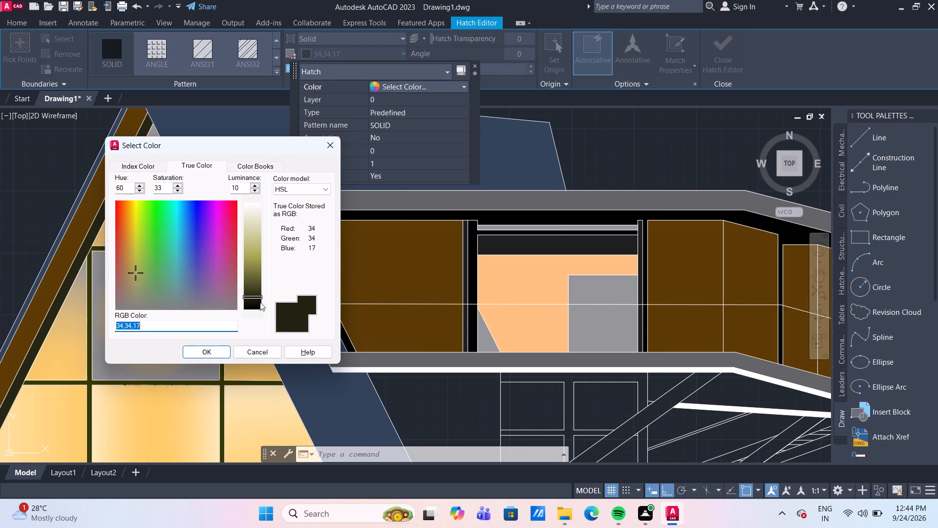
{"action": "left_click_drag", "start_coordinate": [254, 297], "coordinate": [257, 305]}
{"action": "scroll", "coordinate": [257, 305], "scroll_direction": "up", "scroll_amount": 1}
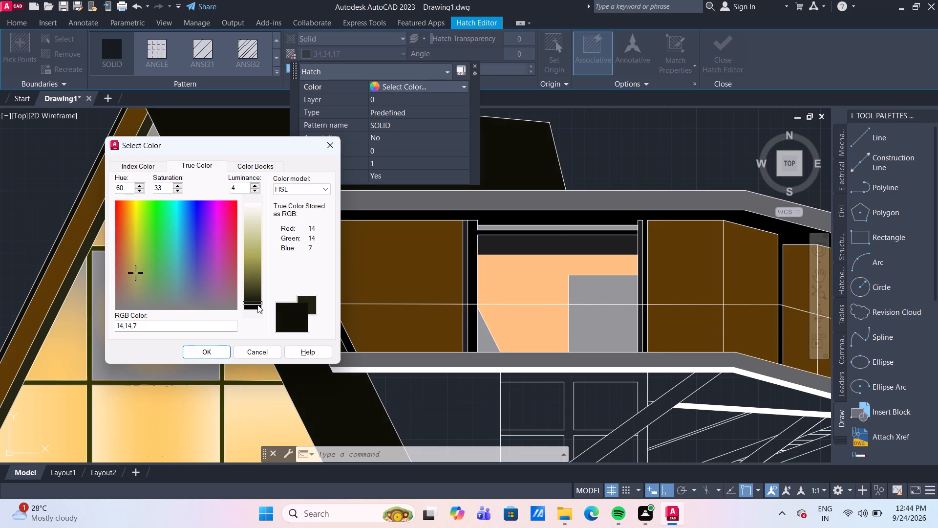
{"action": "scroll", "coordinate": [257, 305], "scroll_direction": "up", "scroll_amount": 1}
{"action": "left_click", "coordinate": [256, 304]}
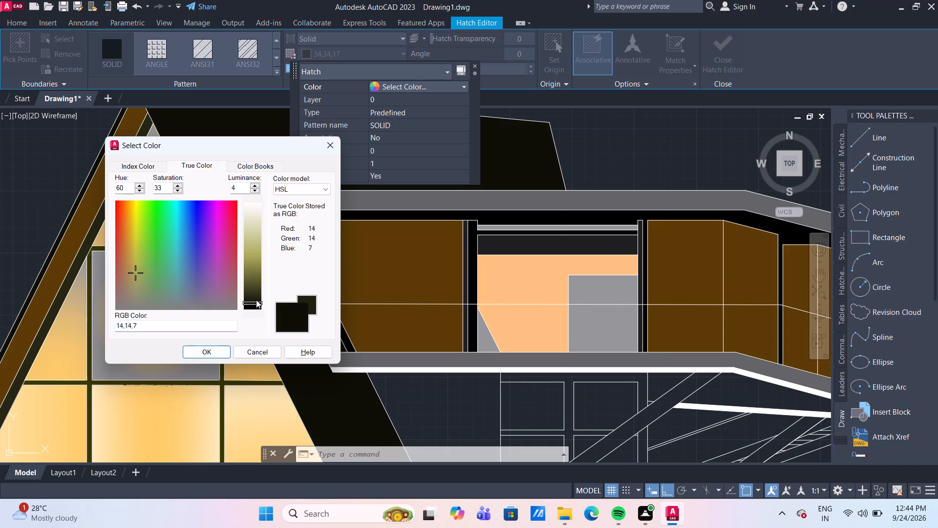
{"action": "left_click", "coordinate": [256, 300]}
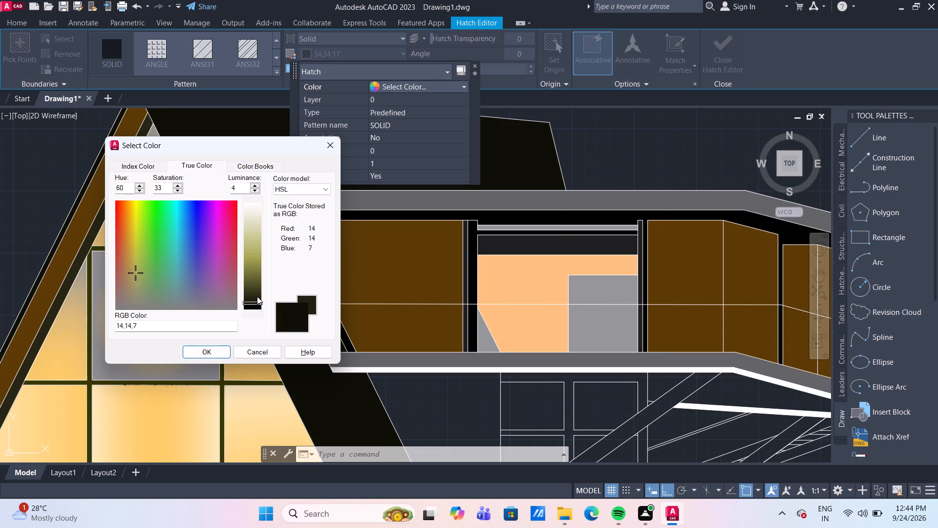
{"action": "left_click", "coordinate": [257, 296]}
{"action": "left_click", "coordinate": [254, 289]}
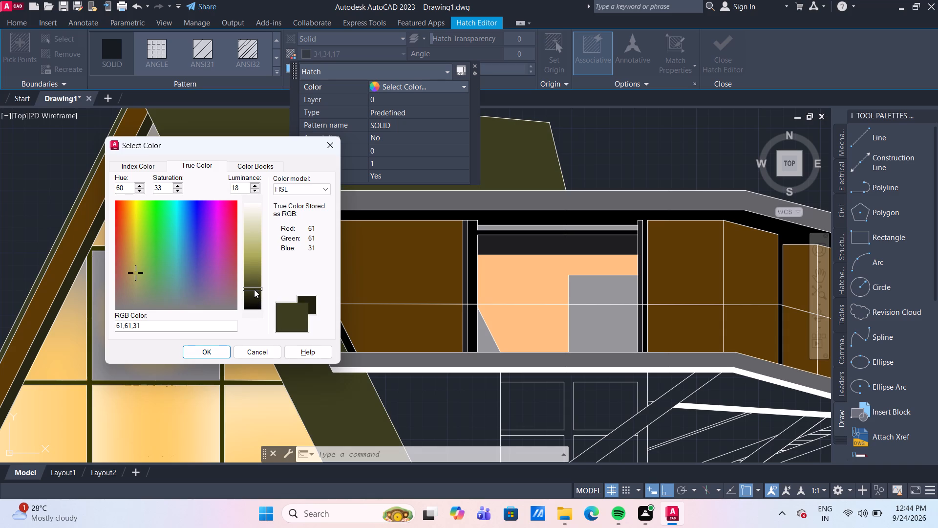
{"action": "left_click_drag", "start_coordinate": [254, 289], "coordinate": [255, 297]}
{"action": "left_click", "coordinate": [208, 351]}
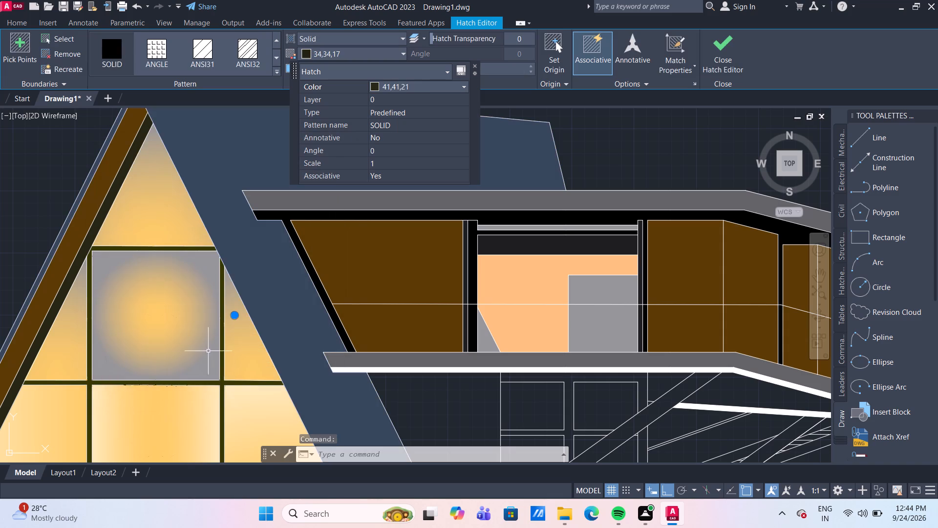
Fill the wall area between the A-frame and the gridded window, plus two small triangles at the outer braces' foot, with solid 41,41,21.
{"action": "scroll", "coordinate": [401, 405], "scroll_direction": "down", "scroll_amount": 2}
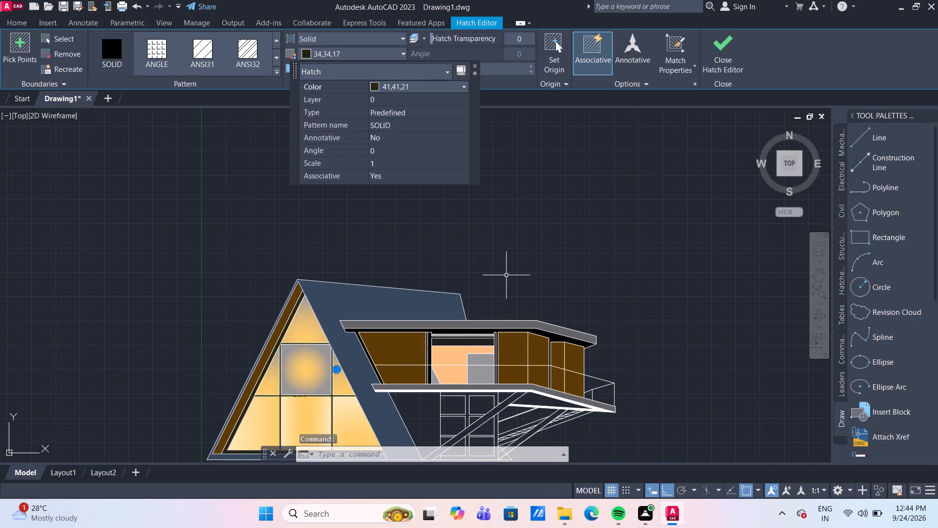
{"action": "key", "text": "Return"}
{"action": "middle_click_drag", "start_coordinate": [507, 273], "coordinate": [445, 175]}
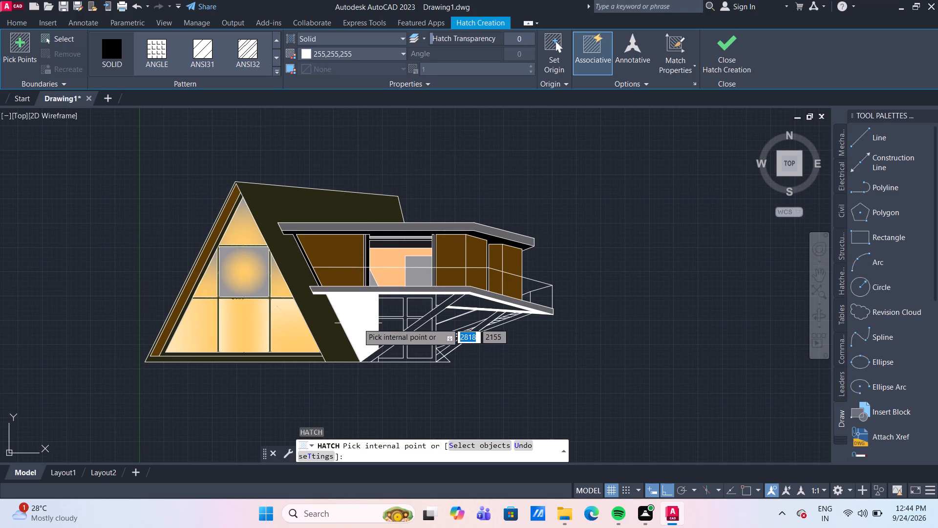
{"action": "left_click", "coordinate": [372, 53]}
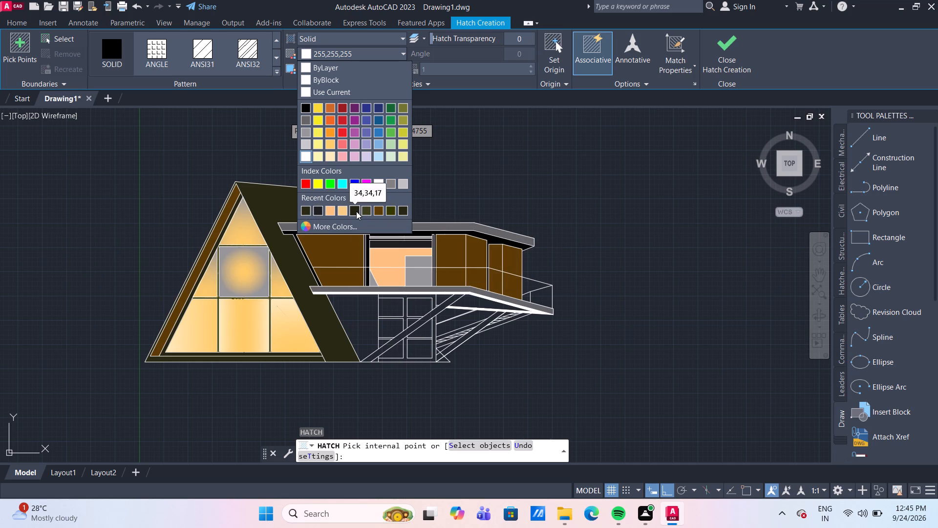
{"action": "left_click", "coordinate": [306, 209]}
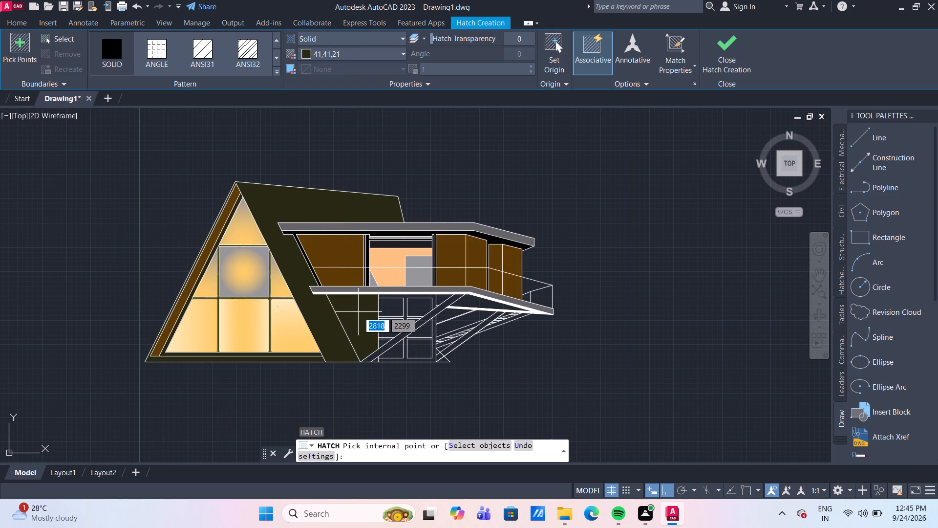
{"action": "left_click", "coordinate": [358, 312]}
{"action": "scroll", "coordinate": [458, 357], "scroll_direction": "up", "scroll_amount": 2}
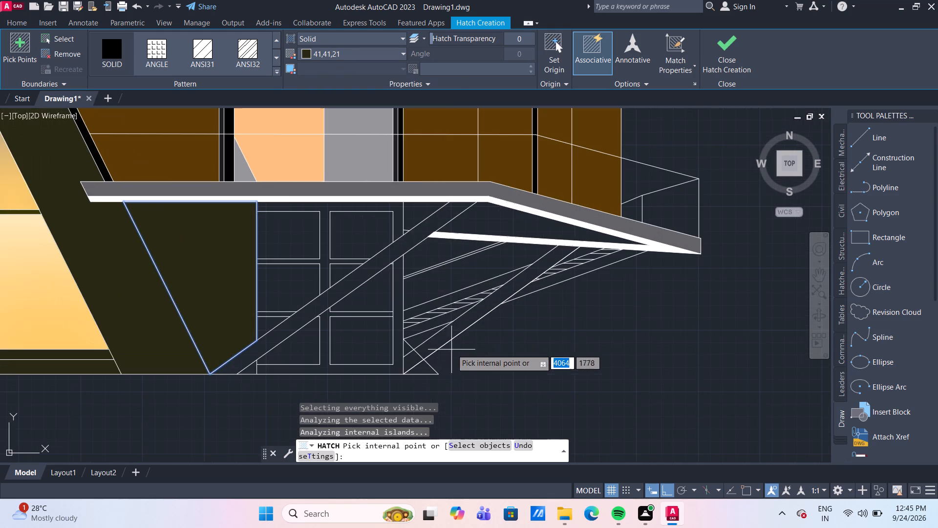
{"action": "scroll", "coordinate": [417, 371], "scroll_direction": "up", "scroll_amount": 2}
{"action": "left_click", "coordinate": [428, 370]}
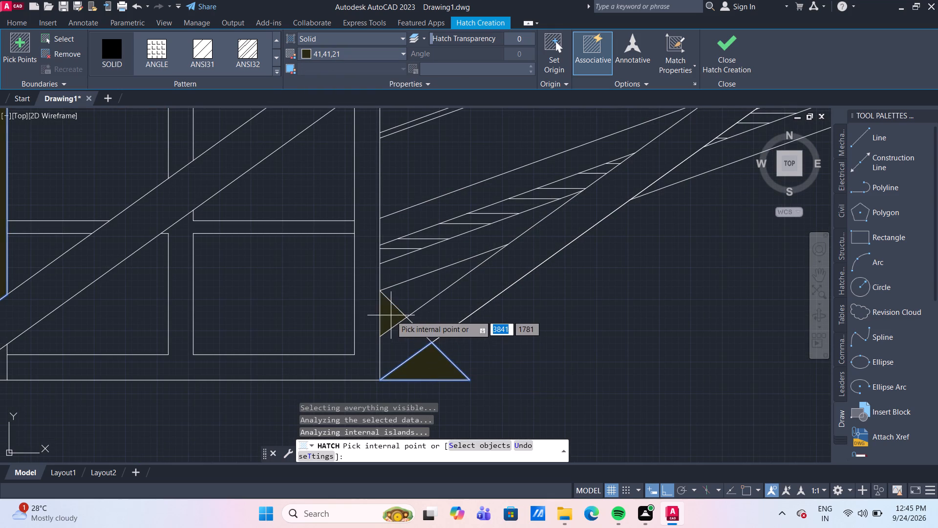
{"action": "left_click", "coordinate": [391, 315]}
{"action": "scroll", "coordinate": [588, 341], "scroll_direction": "down", "scroll_amount": 4}
{"action": "middle_click_drag", "start_coordinate": [594, 357], "coordinate": [594, 357]}
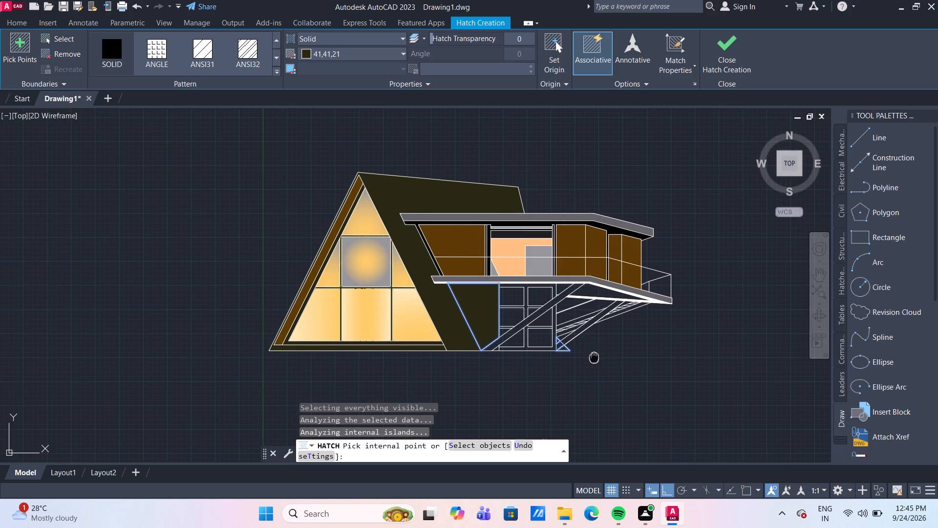
{"action": "middle_click_drag", "start_coordinate": [594, 357], "coordinate": [476, 357]}
{"action": "scroll", "coordinate": [476, 357], "scroll_direction": "up", "scroll_amount": 1}
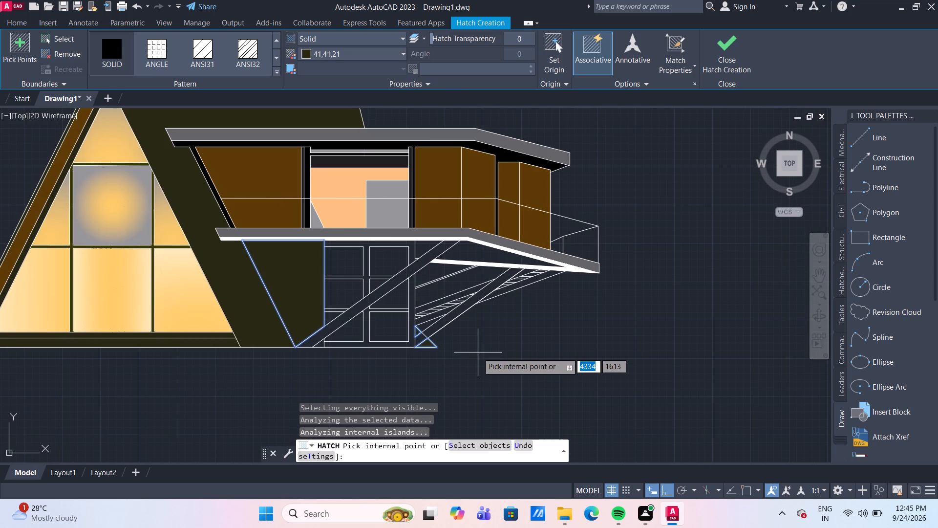
{"action": "key", "text": "Return"}
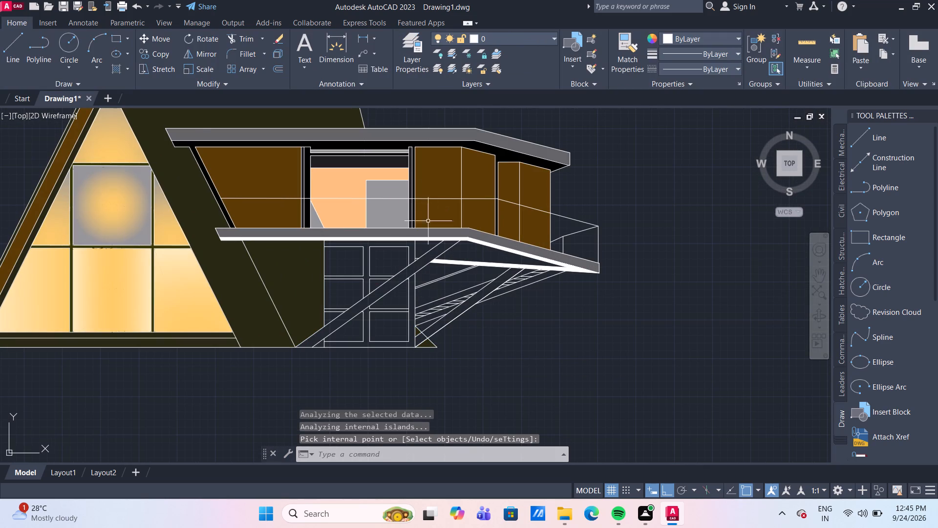
Fill the gridded window's frame and mullions under the wing with solid colour 30,30,31, on both sides of the diagonal brace.
{"action": "left_click", "coordinate": [115, 70]}
{"action": "left_click", "coordinate": [367, 56]}
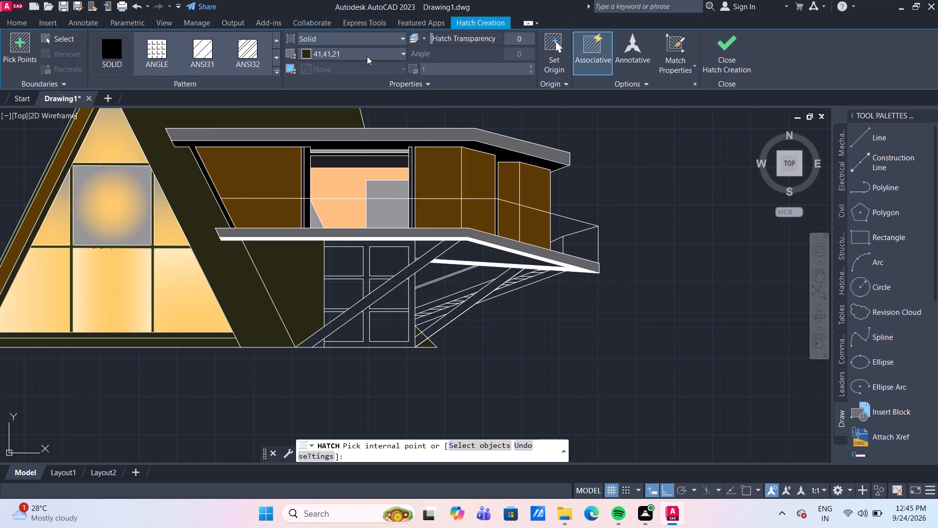
{"action": "left_click", "coordinate": [317, 210]}
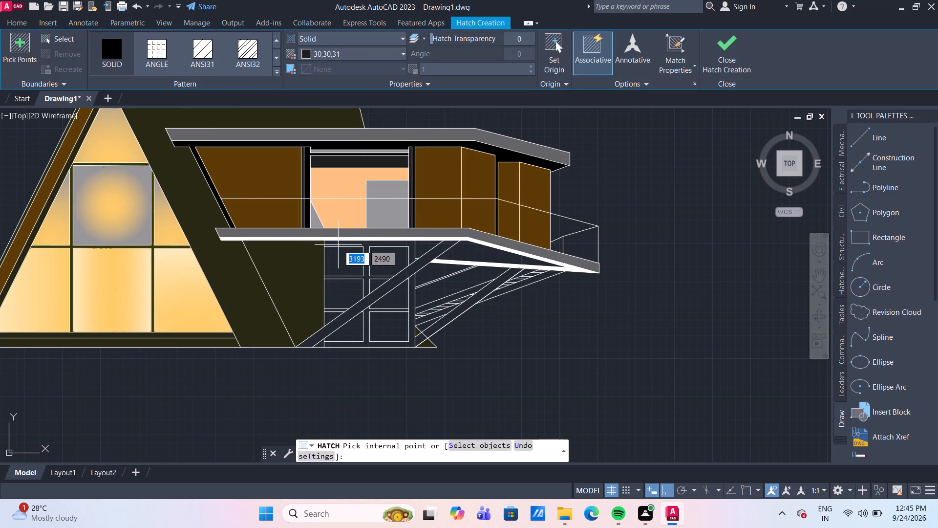
{"action": "scroll", "coordinate": [367, 312], "scroll_direction": "up", "scroll_amount": 1}
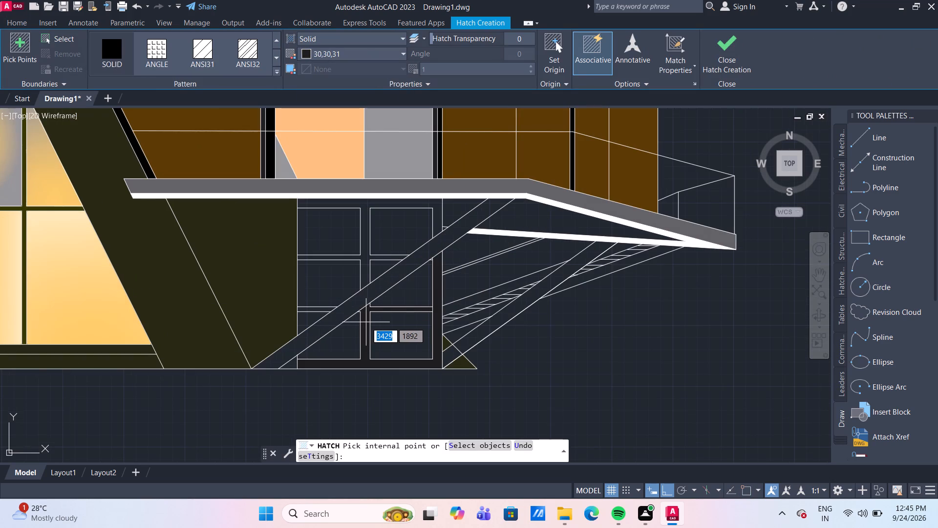
{"action": "left_click", "coordinate": [366, 322]}
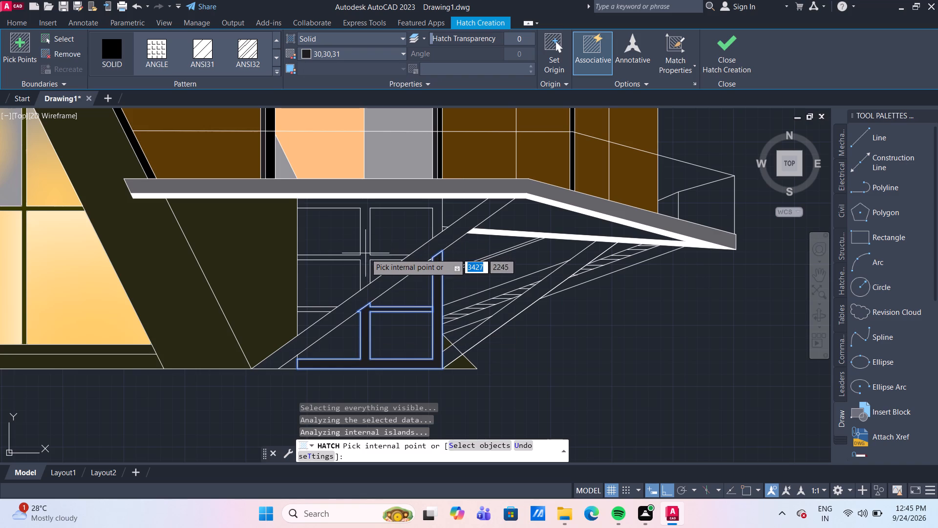
{"action": "left_click", "coordinate": [365, 257]}
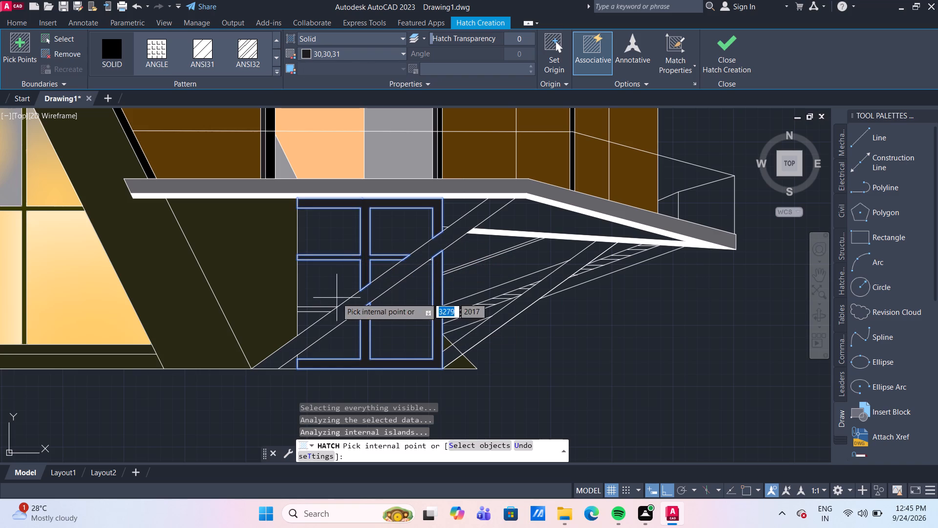
{"action": "left_click", "coordinate": [320, 309]}
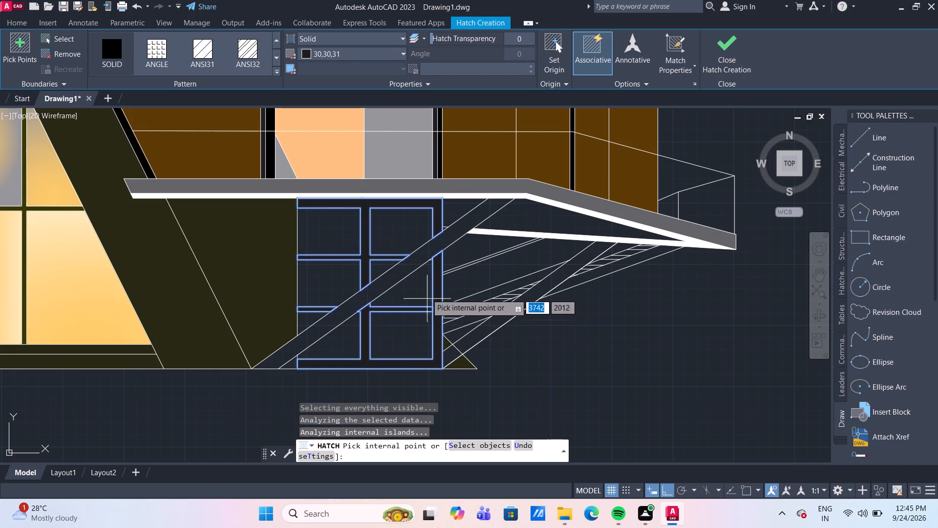
{"action": "scroll", "coordinate": [425, 258], "scroll_direction": "up", "scroll_amount": 3}
{"action": "scroll", "coordinate": [474, 267], "scroll_direction": "up", "scroll_amount": 2}
{"action": "scroll", "coordinate": [405, 238], "scroll_direction": "up", "scroll_amount": 2}
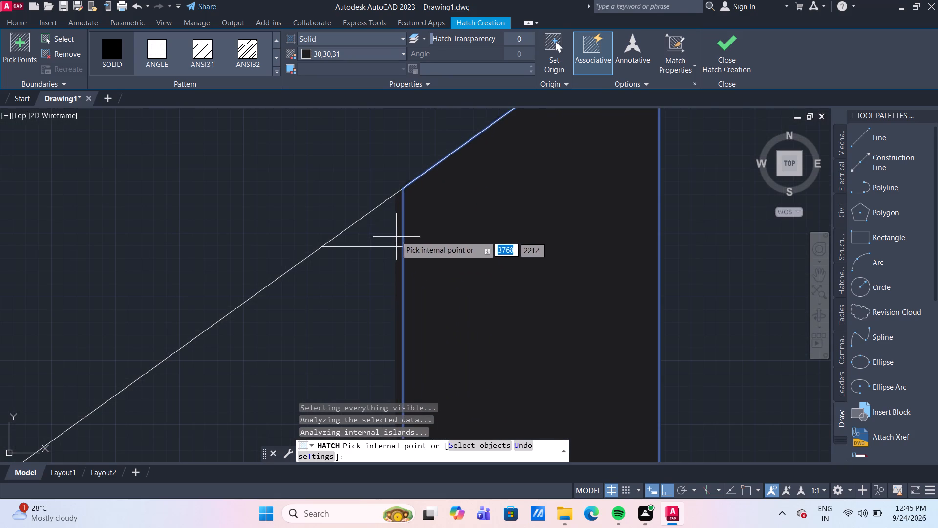
{"action": "left_click", "coordinate": [385, 231]}
{"action": "scroll", "coordinate": [371, 285], "scroll_direction": "down", "scroll_amount": 6}
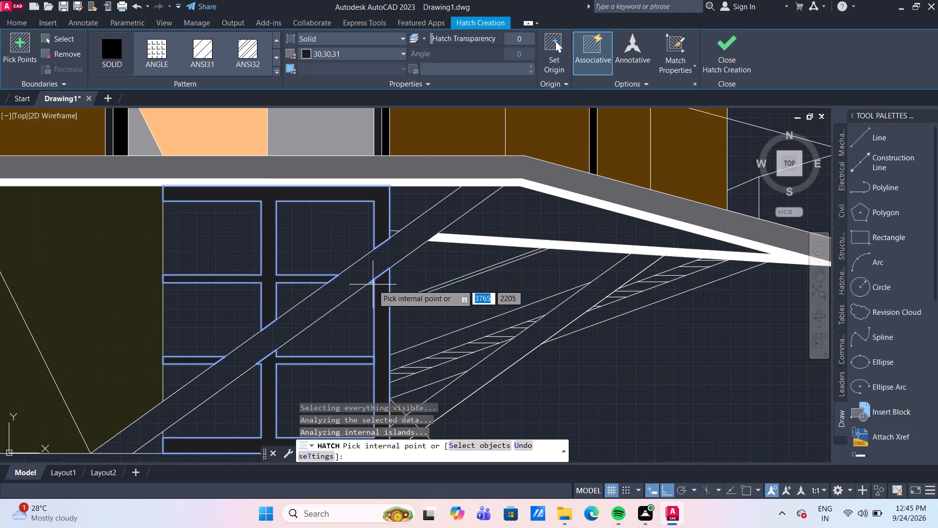
{"action": "key", "text": "Return"}
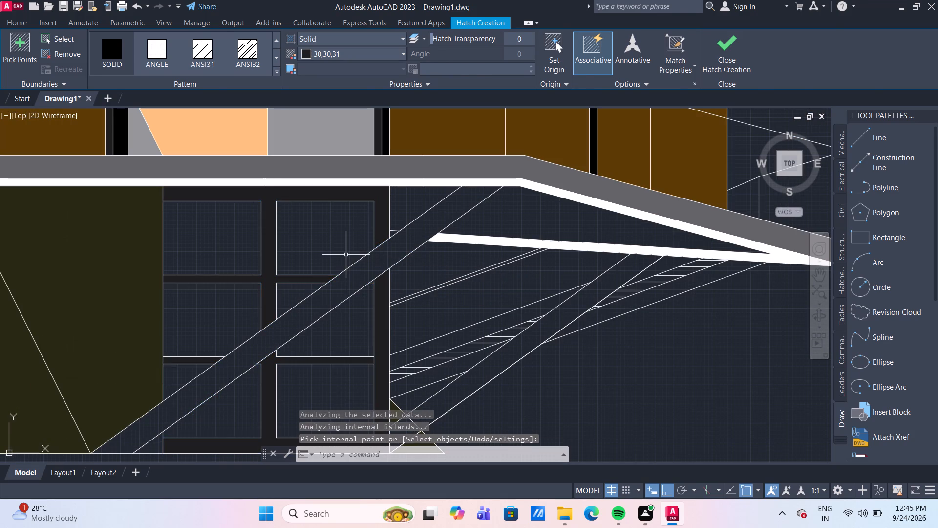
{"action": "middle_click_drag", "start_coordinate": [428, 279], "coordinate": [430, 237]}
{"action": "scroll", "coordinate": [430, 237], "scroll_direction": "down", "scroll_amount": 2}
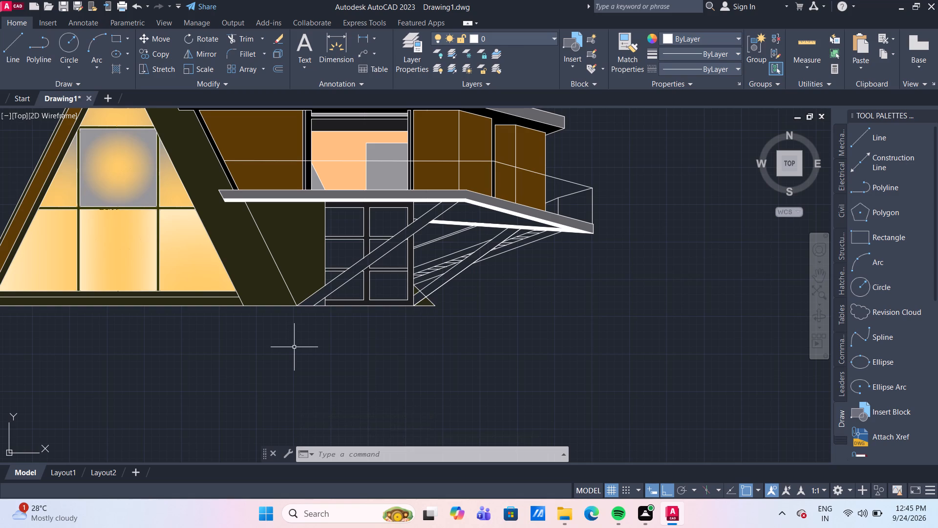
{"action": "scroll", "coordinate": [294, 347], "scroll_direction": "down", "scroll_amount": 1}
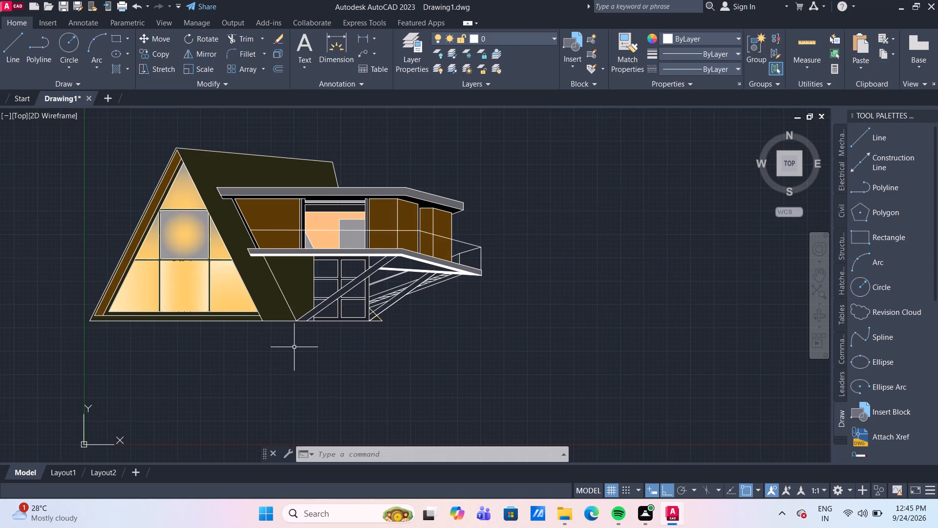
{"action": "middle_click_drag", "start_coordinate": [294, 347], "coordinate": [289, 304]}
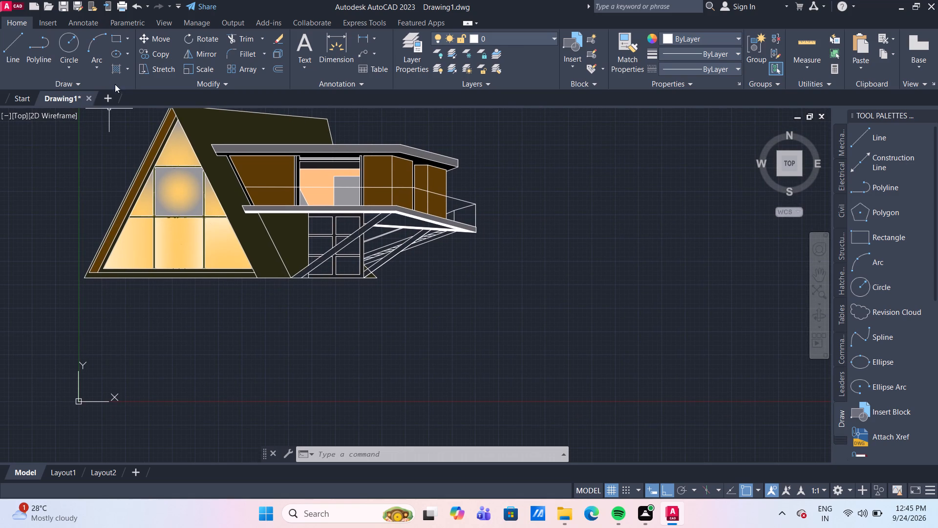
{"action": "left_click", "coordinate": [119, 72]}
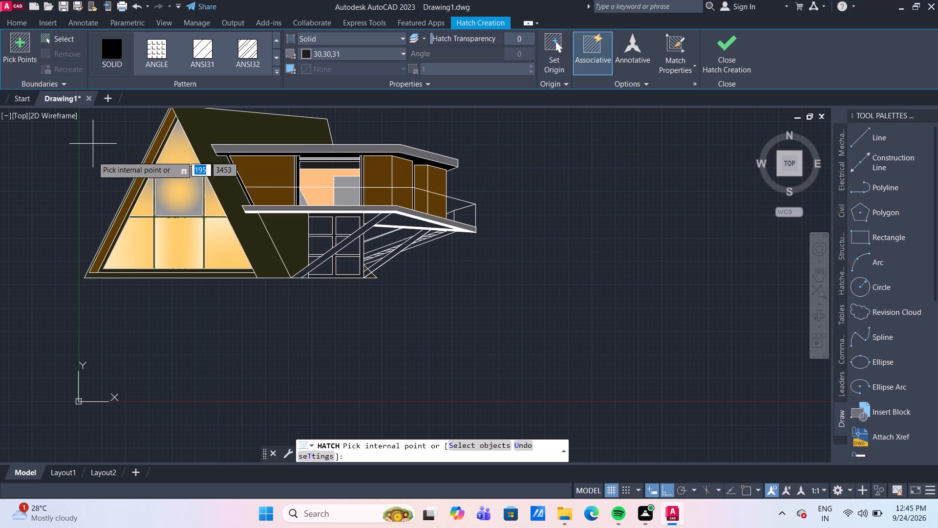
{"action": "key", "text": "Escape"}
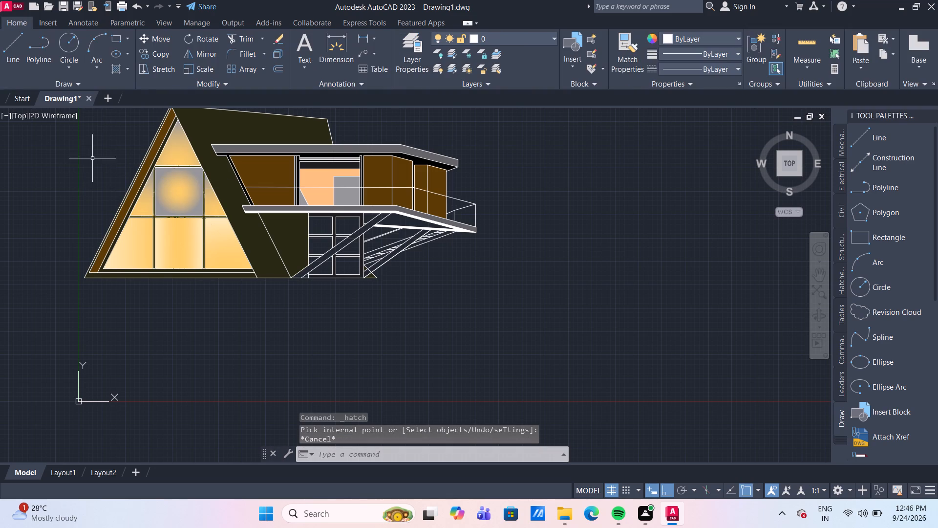
Fill all panes of the gridded window under the wing, on both sides of the brace, with a GR_CYLIN gradient of 99,100,102 and 254,204,102.
{"action": "left_click", "coordinate": [127, 67]}
{"action": "left_click", "coordinate": [145, 110]}
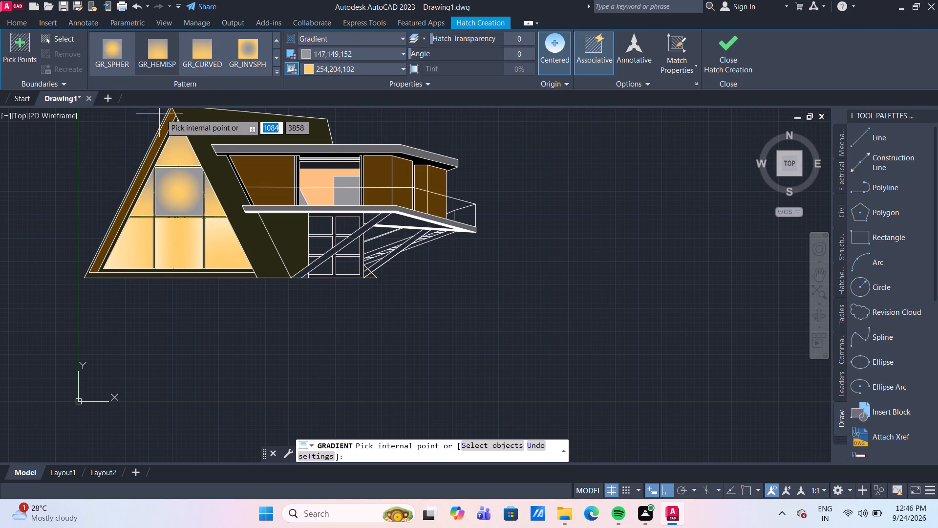
{"action": "left_click", "coordinate": [338, 51]}
{"action": "left_click", "coordinate": [306, 83]}
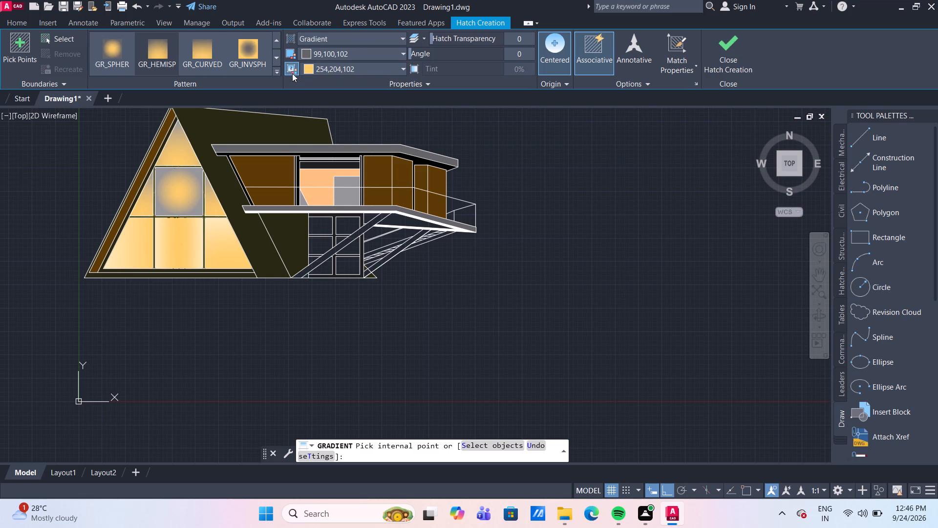
{"action": "left_click", "coordinate": [278, 61]}
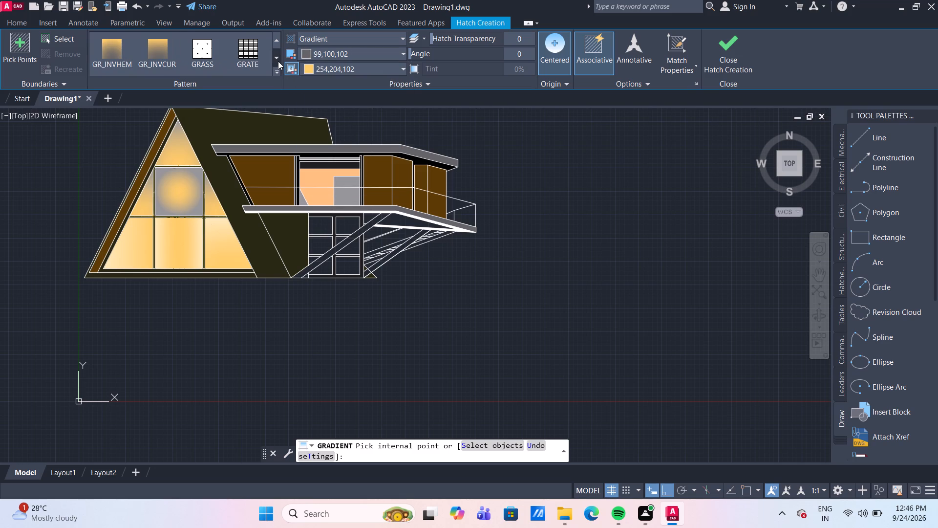
{"action": "left_click", "coordinate": [277, 41]}
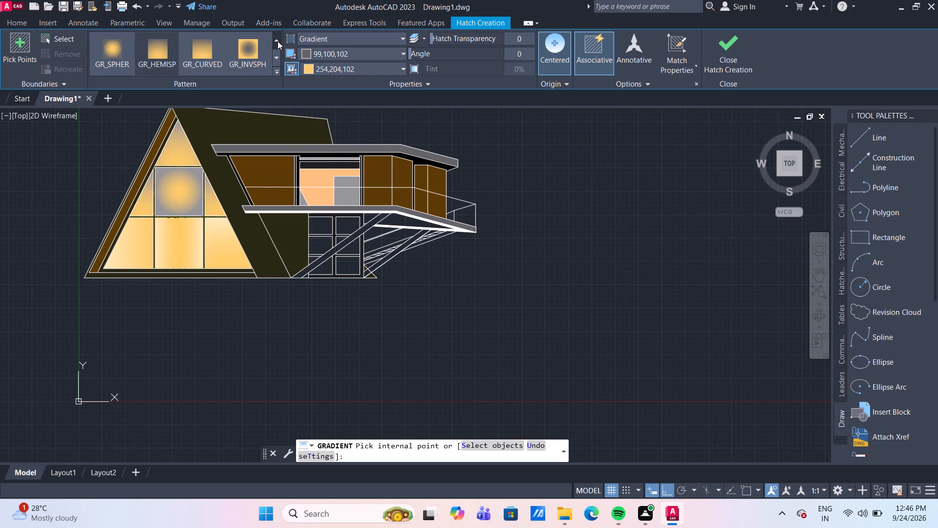
{"action": "left_click", "coordinate": [277, 41]}
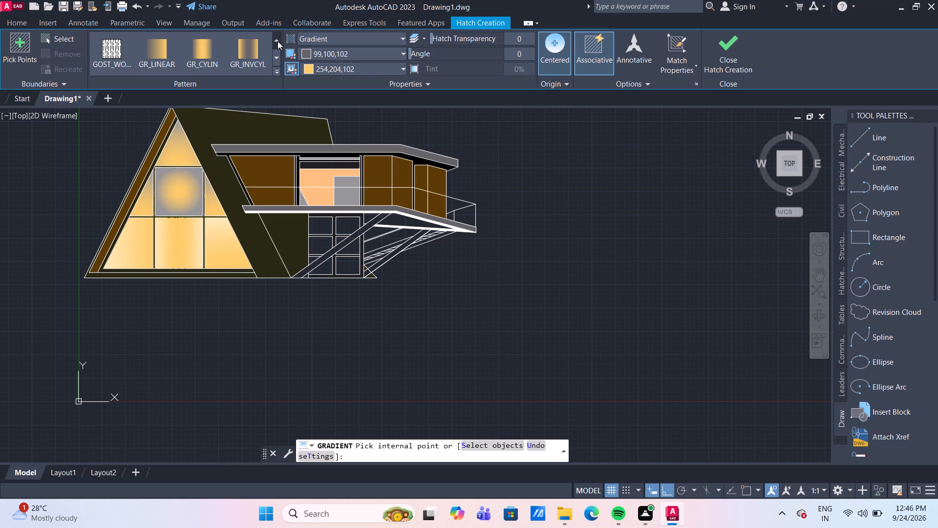
{"action": "left_click", "coordinate": [200, 50]}
{"action": "scroll", "coordinate": [332, 259], "scroll_direction": "up", "scroll_amount": 2}
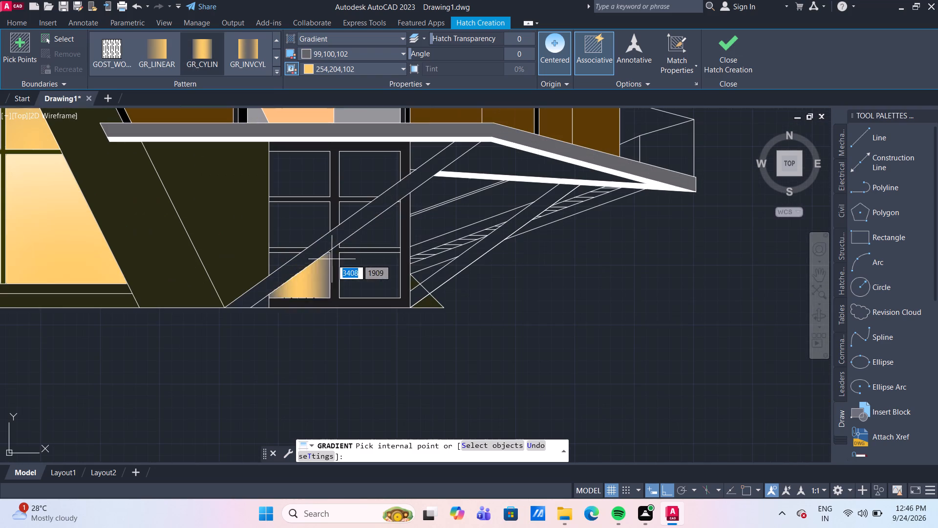
{"action": "left_click", "coordinate": [362, 271]}
{"action": "left_click", "coordinate": [307, 279]}
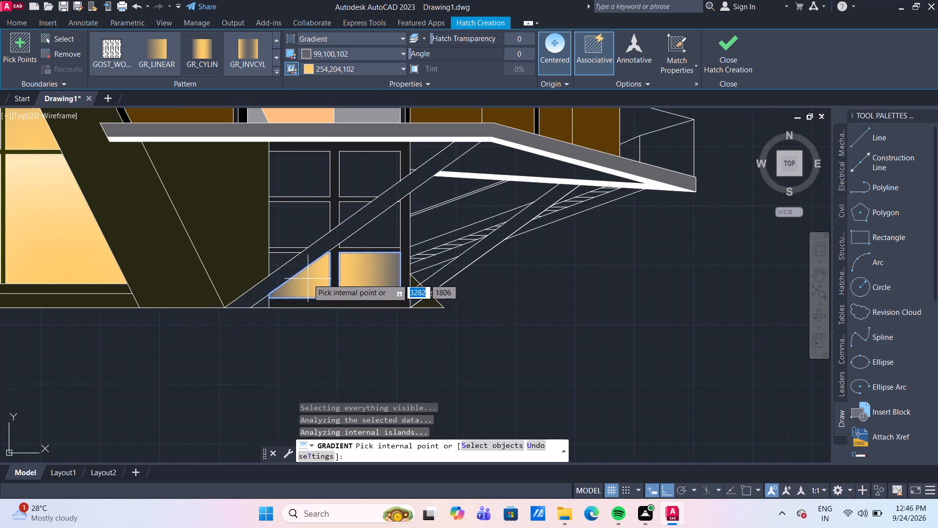
{"action": "left_click", "coordinate": [280, 258]}
{"action": "left_click", "coordinate": [286, 223]}
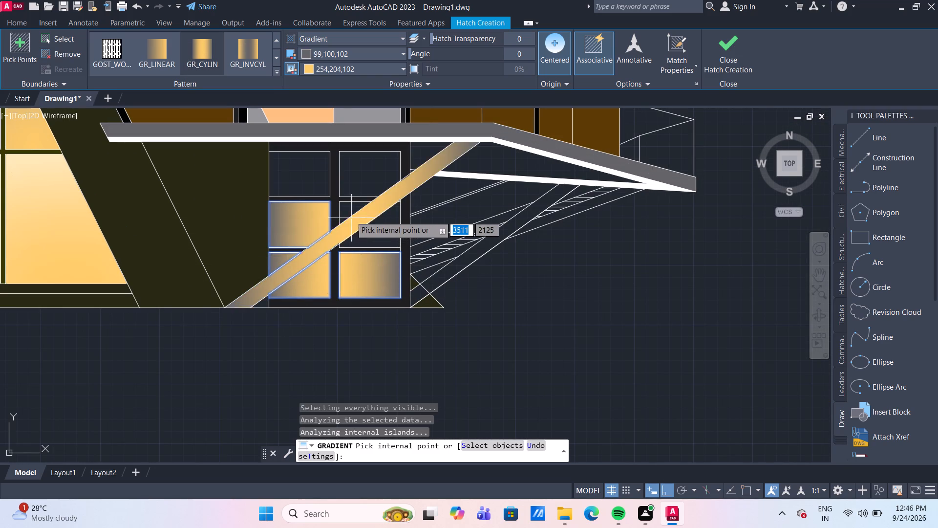
{"action": "left_click", "coordinate": [347, 210]}
{"action": "left_click", "coordinate": [366, 229]}
{"action": "left_click", "coordinate": [358, 179]}
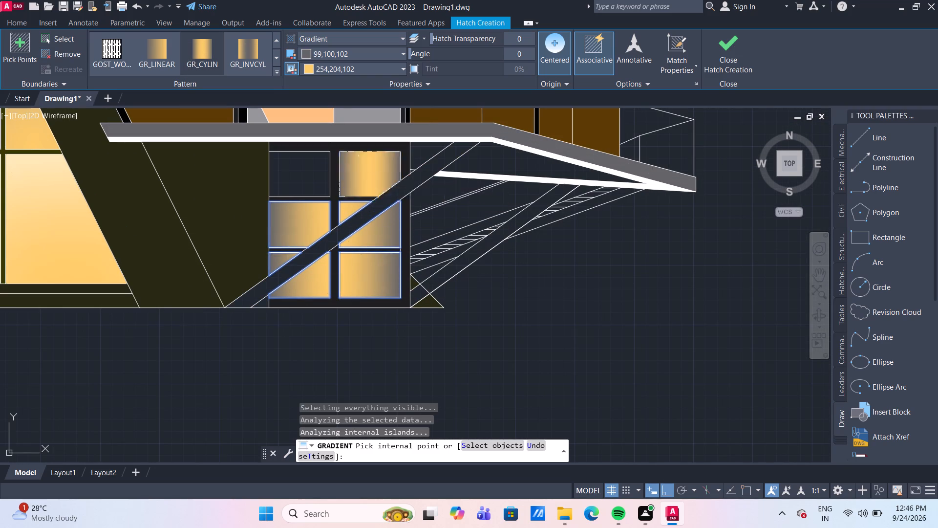
{"action": "left_click", "coordinate": [302, 171]}
{"action": "scroll", "coordinate": [402, 205], "scroll_direction": "up", "scroll_amount": 4}
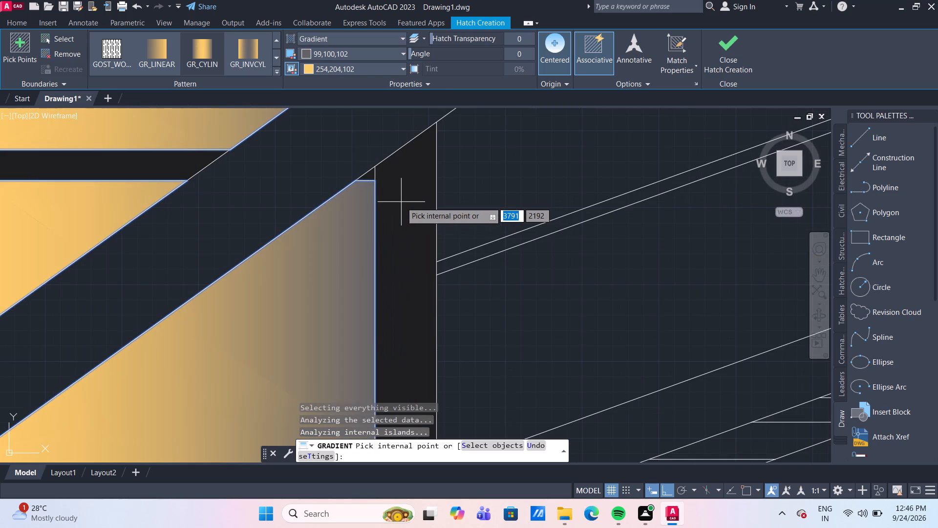
{"action": "scroll", "coordinate": [399, 203], "scroll_direction": "down", "scroll_amount": 6}
{"action": "key", "text": "Return"}
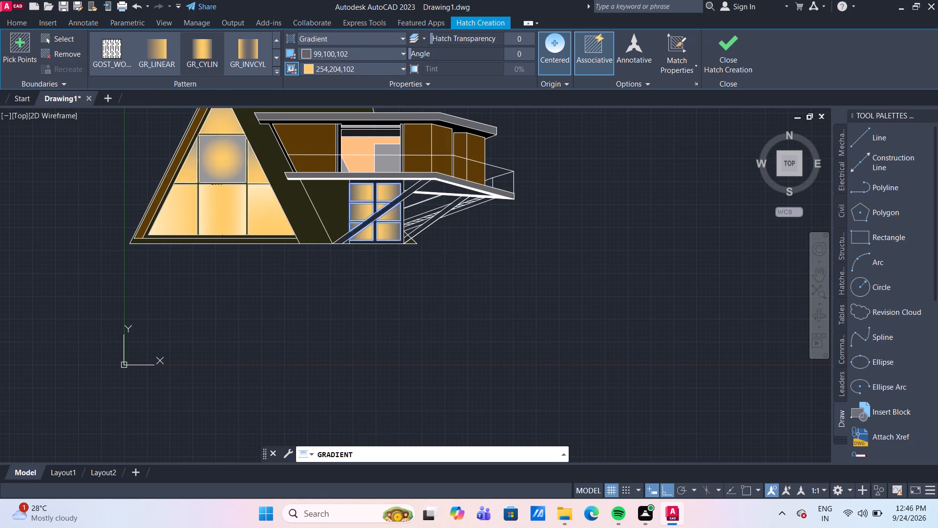
Change the first gradient colour of the gridded window's pane fill to Color 31.
{"action": "scroll", "coordinate": [463, 282], "scroll_direction": "down", "scroll_amount": 1}
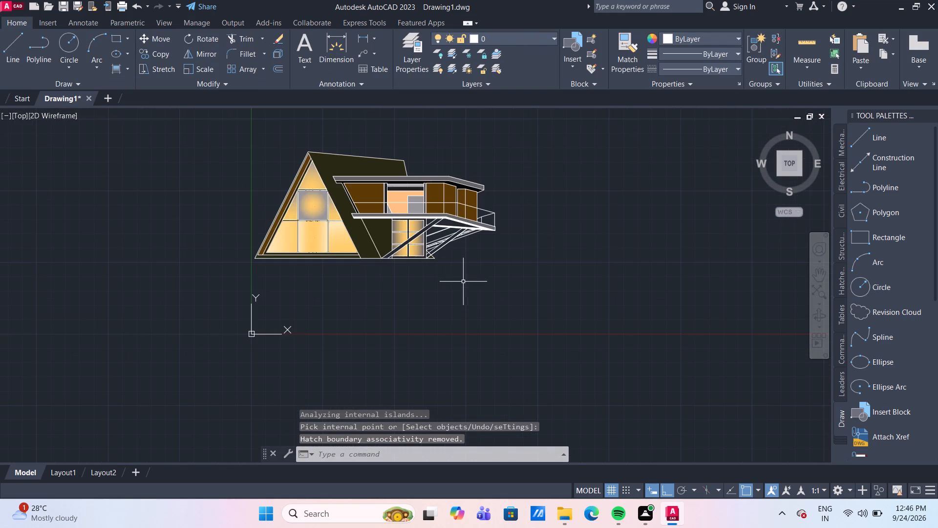
{"action": "scroll", "coordinate": [460, 274], "scroll_direction": "up", "scroll_amount": 1}
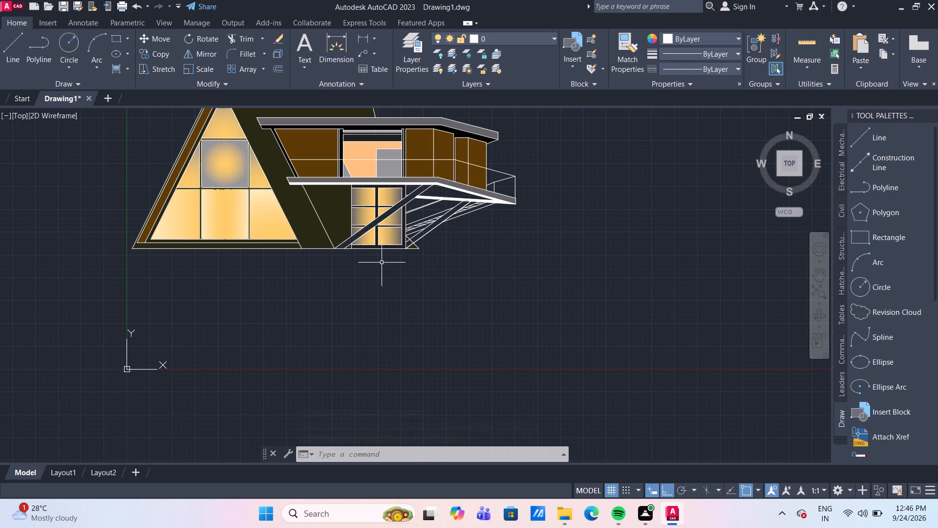
{"action": "scroll", "coordinate": [382, 262], "scroll_direction": "up", "scroll_amount": 1}
{"action": "left_click", "coordinate": [360, 155]}
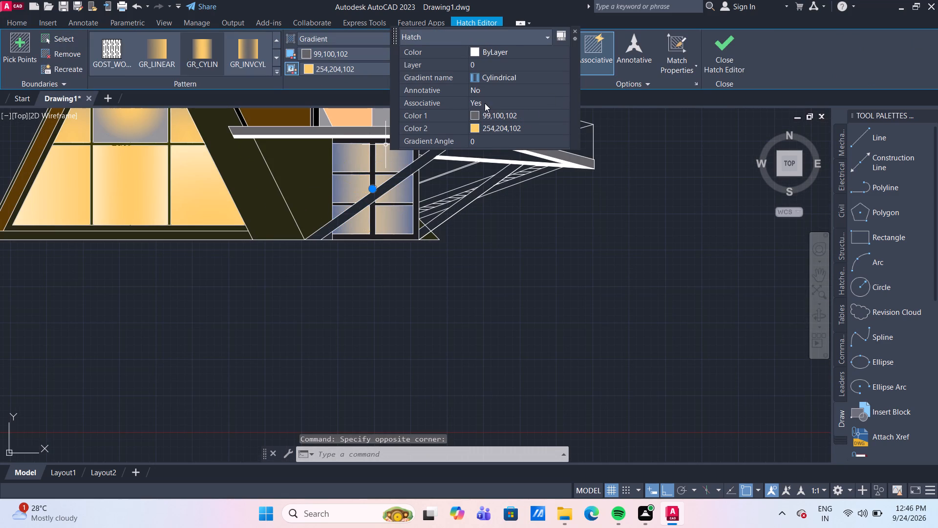
{"action": "left_click", "coordinate": [490, 114]}
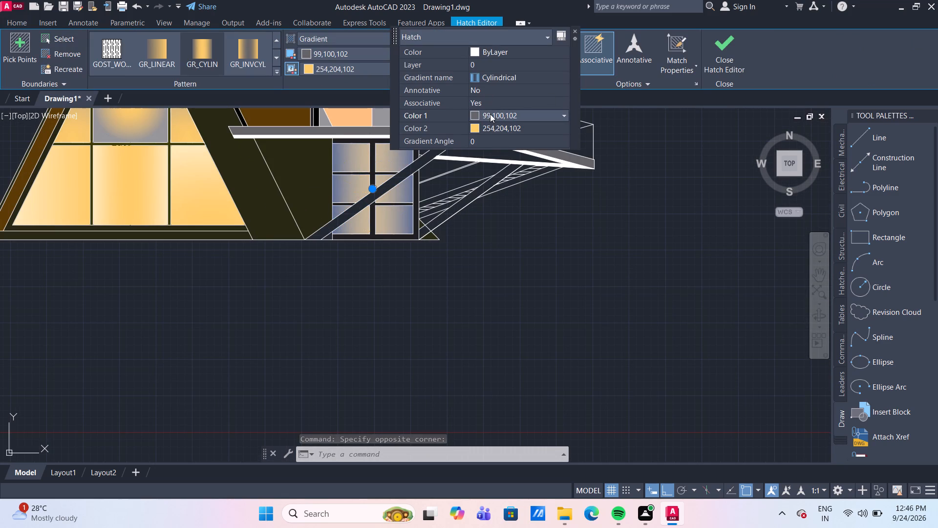
{"action": "left_click", "coordinate": [490, 114]}
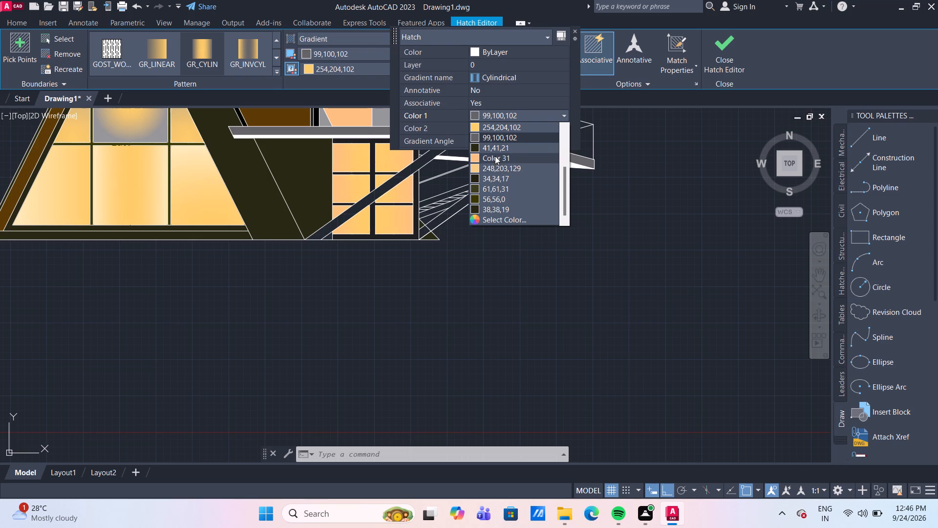
{"action": "left_click", "coordinate": [495, 155]}
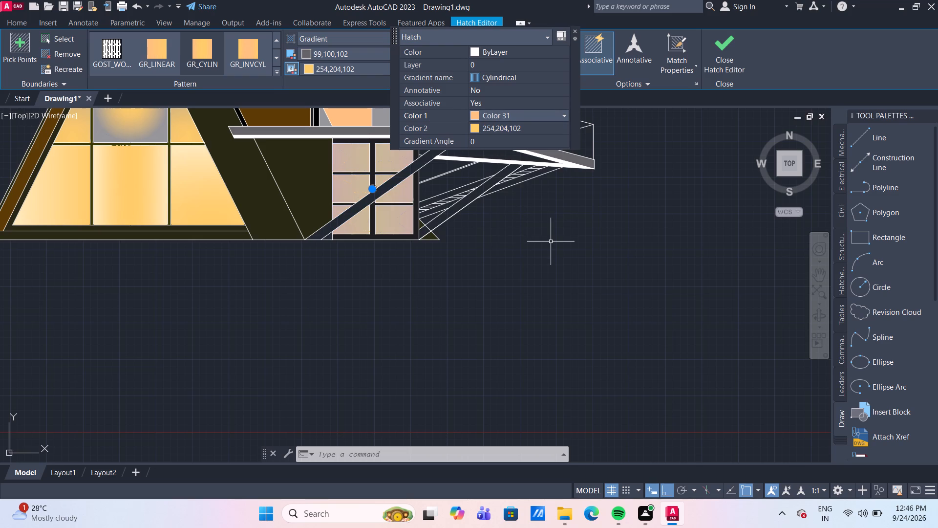
Fill the A-frame window's central square pane with a cylindrical gradient of 99,100,102 and 254,204,102.
{"action": "key", "text": "Return"}
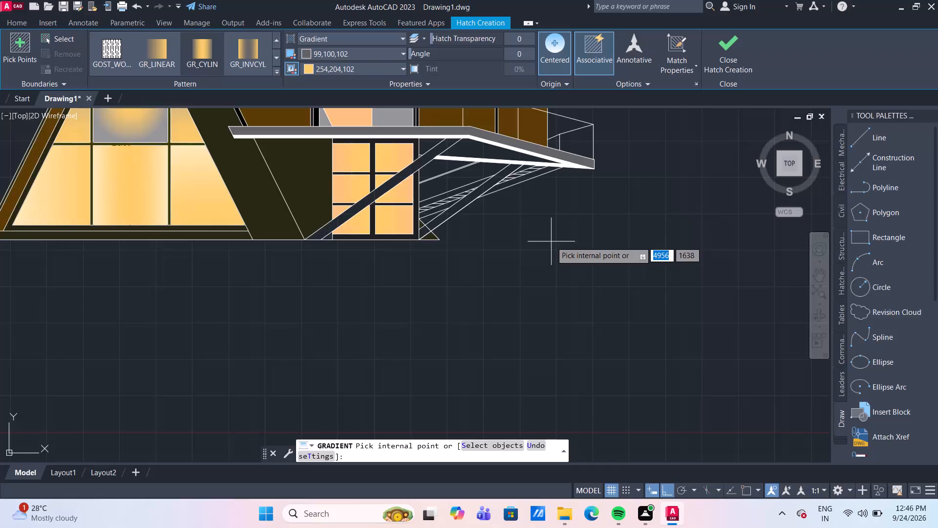
{"action": "scroll", "coordinate": [563, 231], "scroll_direction": "down", "scroll_amount": 2}
{"action": "scroll", "coordinate": [486, 212], "scroll_direction": "up", "scroll_amount": 5}
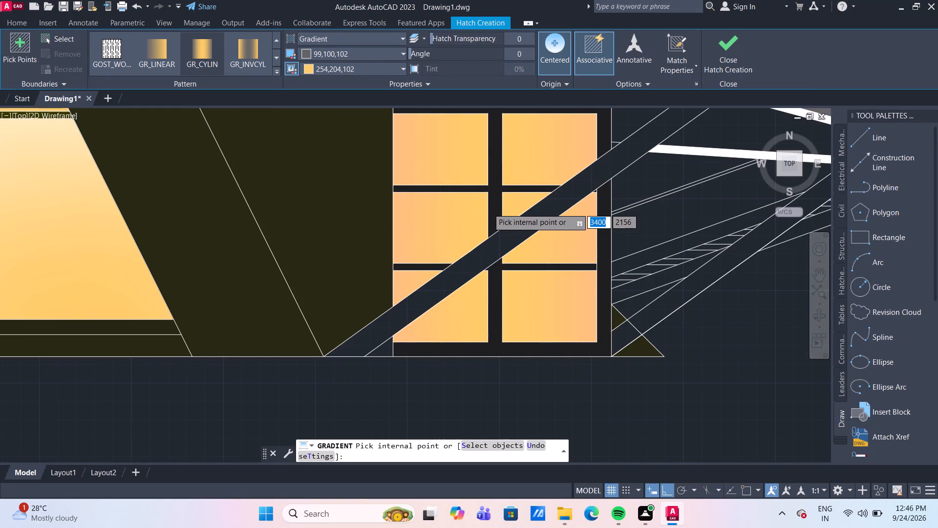
{"action": "scroll", "coordinate": [488, 208], "scroll_direction": "down", "scroll_amount": 4}
{"action": "middle_click_drag", "start_coordinate": [625, 275], "coordinate": [611, 273]}
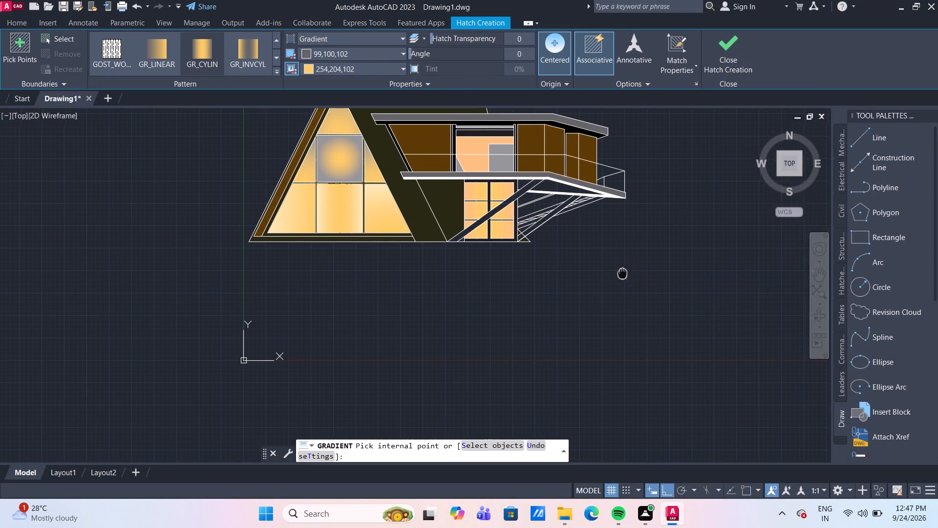
{"action": "middle_click_drag", "start_coordinate": [611, 273], "coordinate": [548, 305]}
{"action": "scroll", "coordinate": [258, 175], "scroll_direction": "up", "scroll_amount": 2}
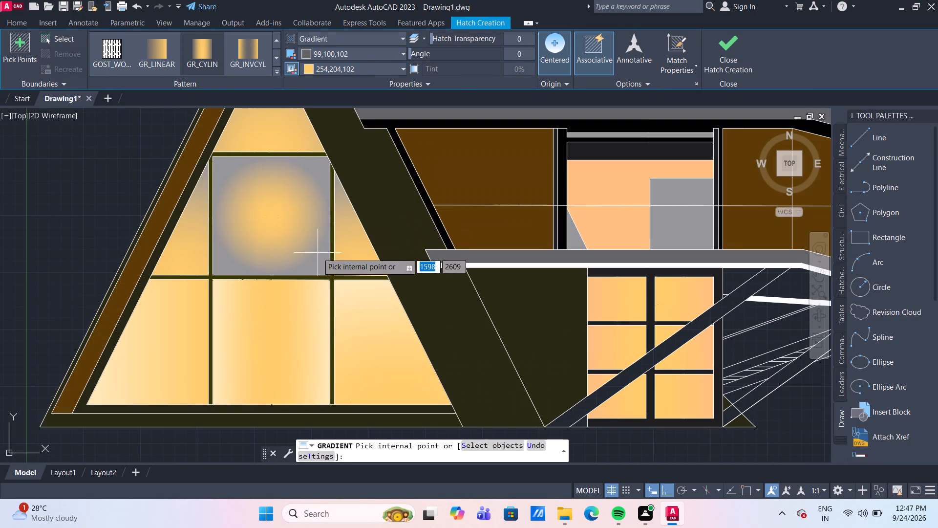
{"action": "left_click", "coordinate": [318, 255]}
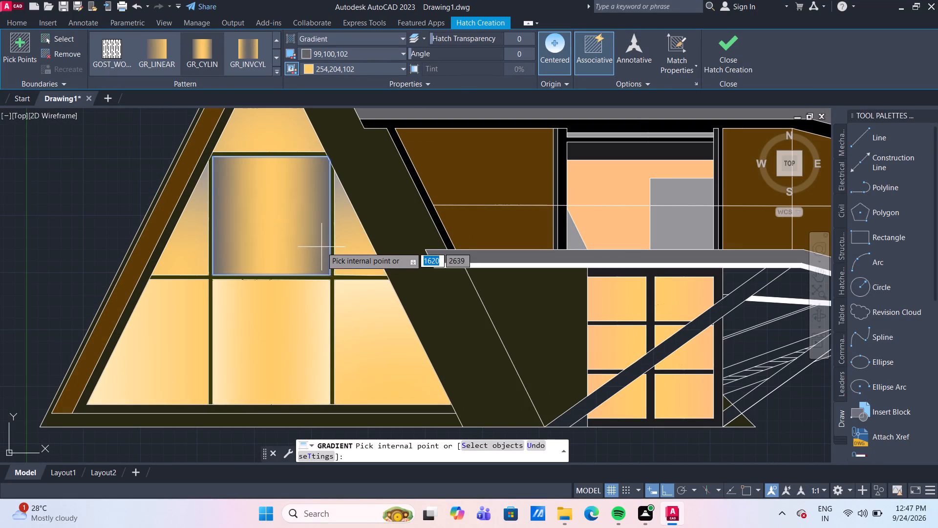
{"action": "scroll", "coordinate": [321, 247], "scroll_direction": "down", "scroll_amount": 2}
{"action": "key", "text": "Return"}
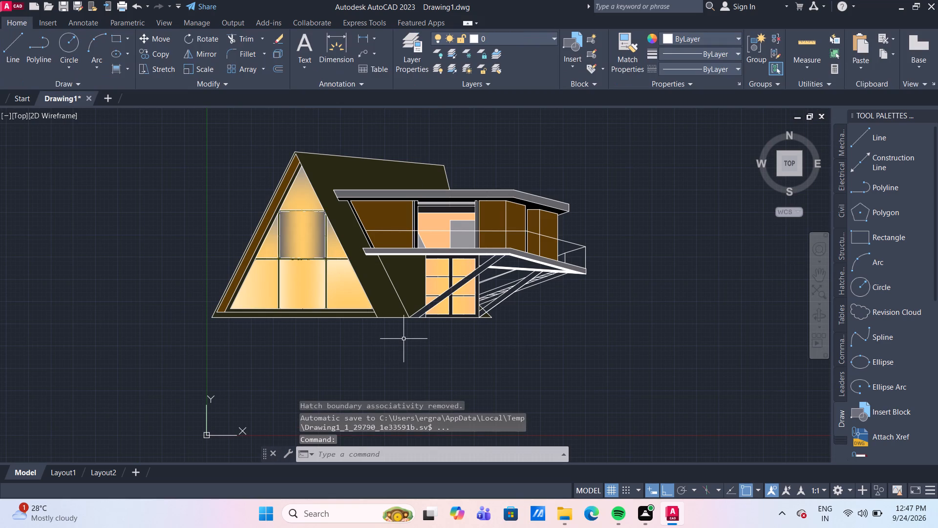
Fill the two side panes flanking the A-frame's central square pane with the same 99,100,102 and 254,204,102 cylindrical gradient.
{"action": "middle_click_drag", "start_coordinate": [517, 365], "coordinate": [483, 307]}
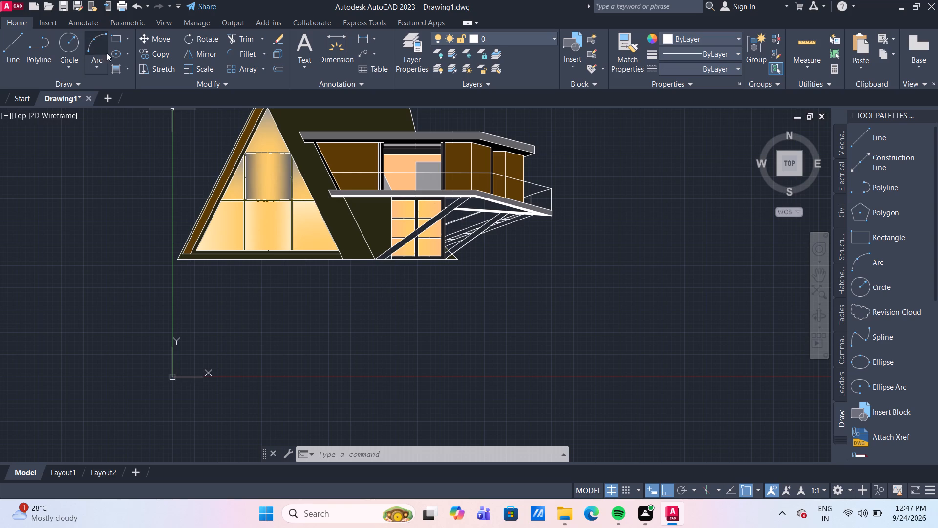
{"action": "left_click", "coordinate": [116, 74]}
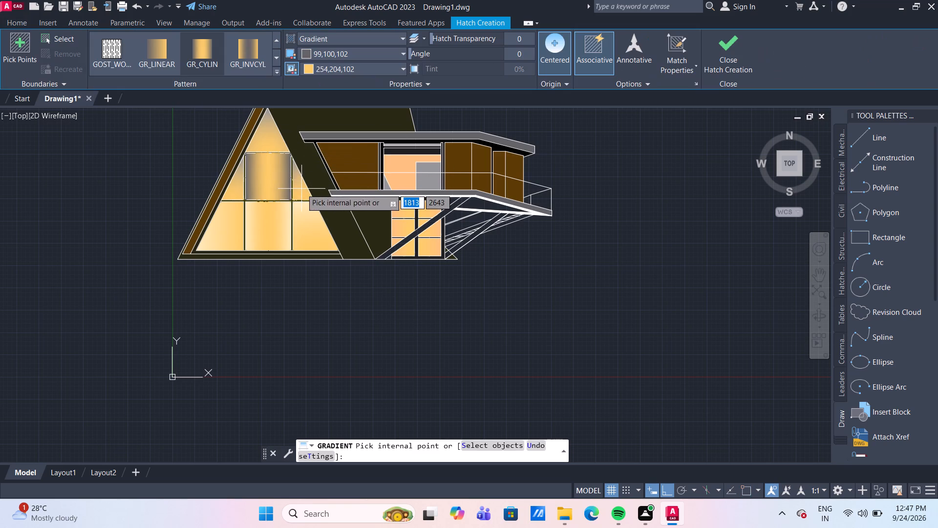
{"action": "left_click", "coordinate": [301, 190]}
{"action": "left_click", "coordinate": [239, 186]}
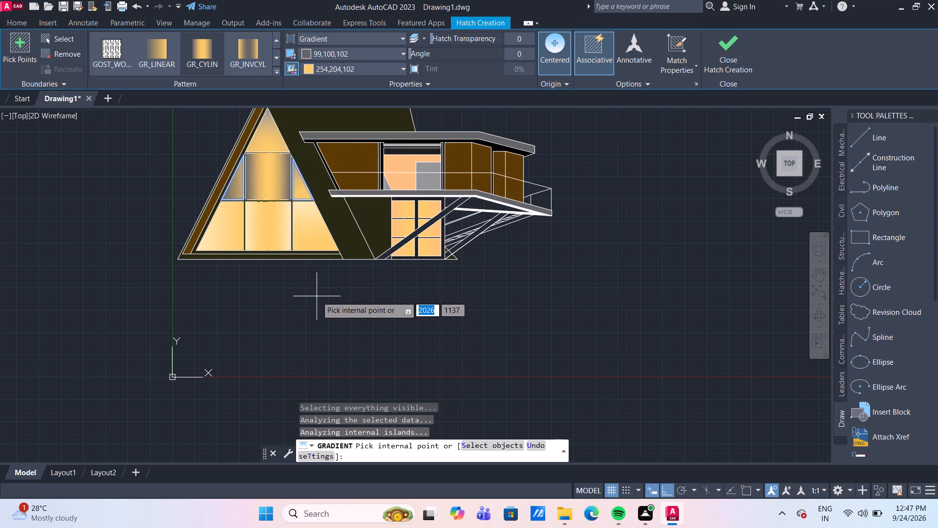
{"action": "key", "text": "Return"}
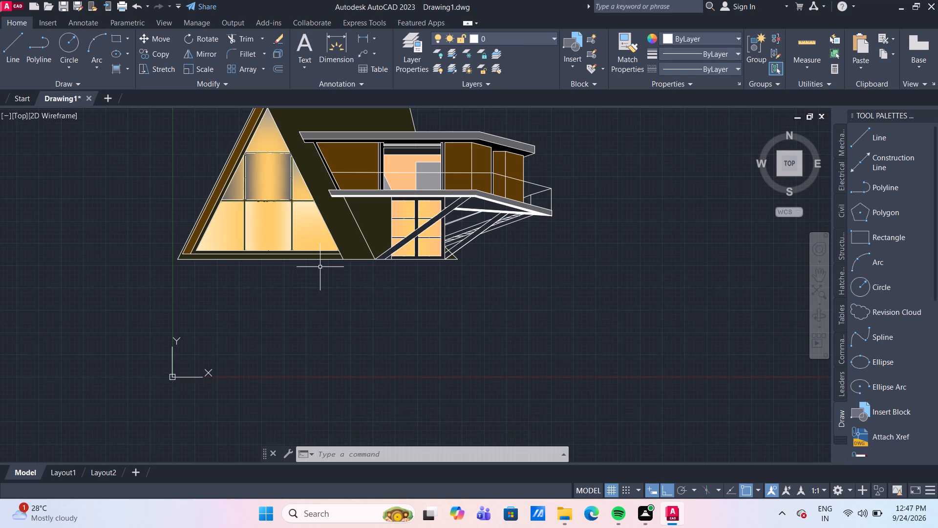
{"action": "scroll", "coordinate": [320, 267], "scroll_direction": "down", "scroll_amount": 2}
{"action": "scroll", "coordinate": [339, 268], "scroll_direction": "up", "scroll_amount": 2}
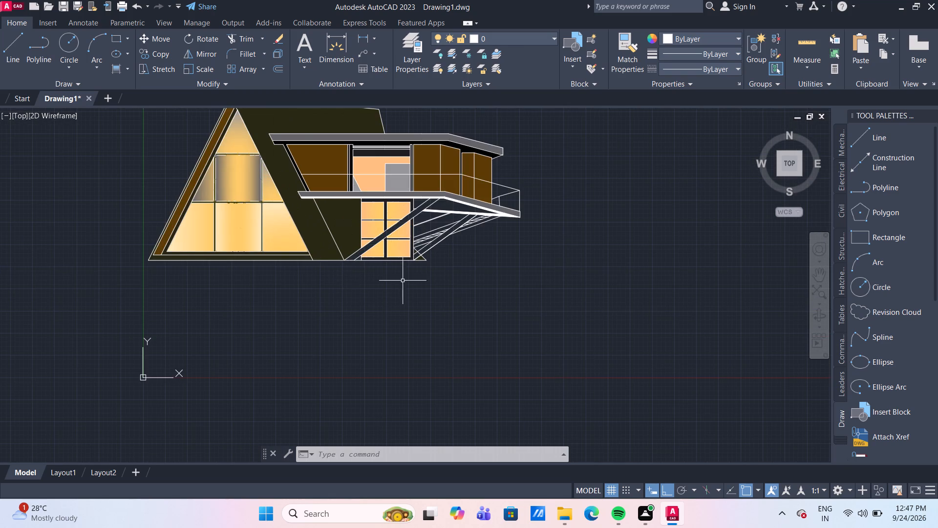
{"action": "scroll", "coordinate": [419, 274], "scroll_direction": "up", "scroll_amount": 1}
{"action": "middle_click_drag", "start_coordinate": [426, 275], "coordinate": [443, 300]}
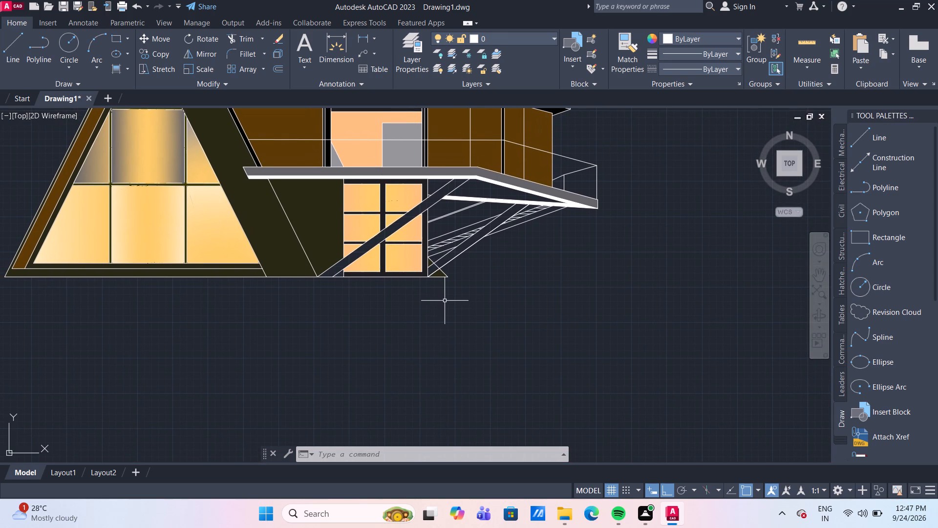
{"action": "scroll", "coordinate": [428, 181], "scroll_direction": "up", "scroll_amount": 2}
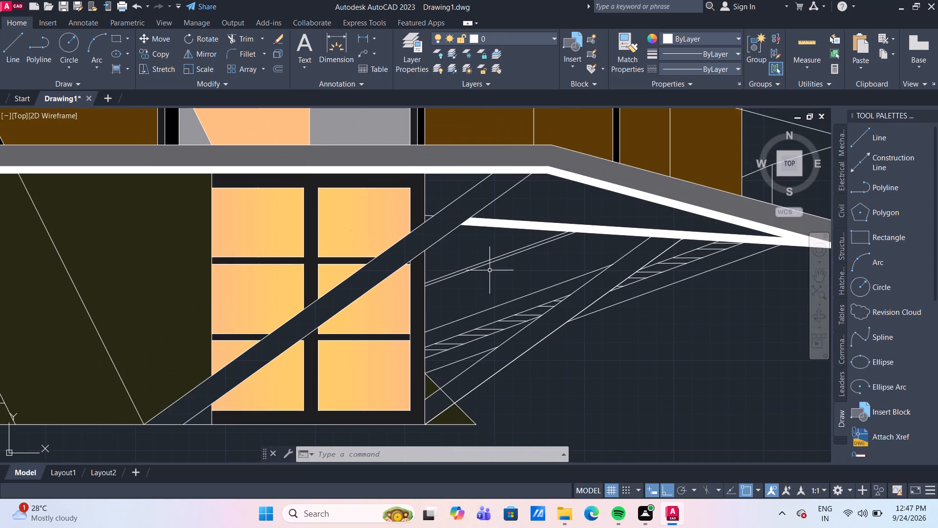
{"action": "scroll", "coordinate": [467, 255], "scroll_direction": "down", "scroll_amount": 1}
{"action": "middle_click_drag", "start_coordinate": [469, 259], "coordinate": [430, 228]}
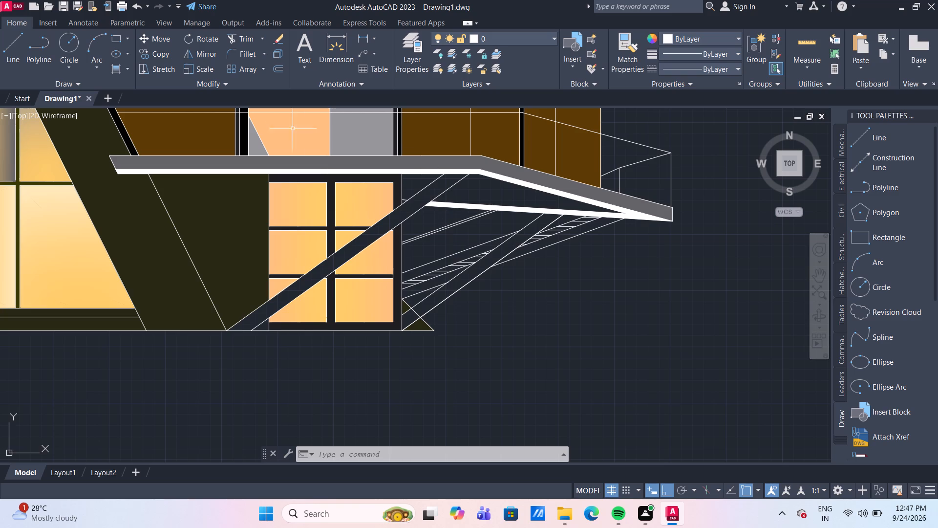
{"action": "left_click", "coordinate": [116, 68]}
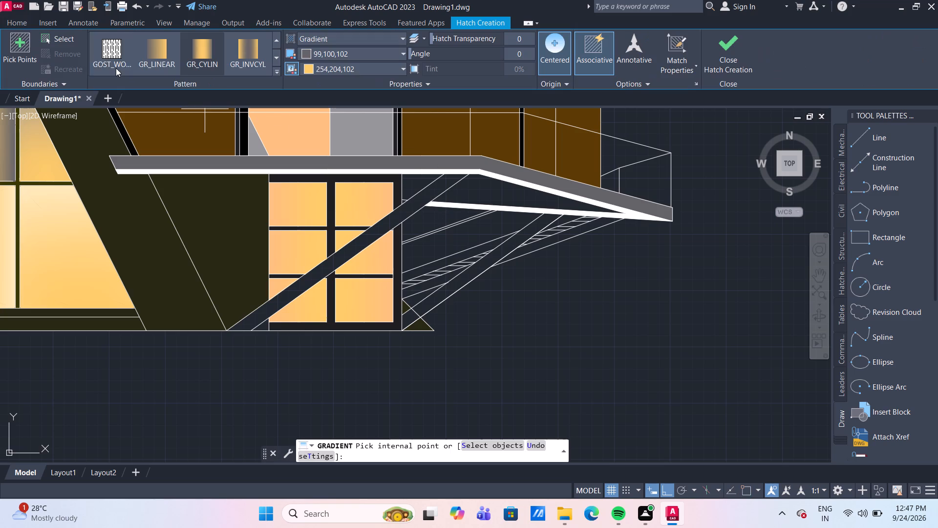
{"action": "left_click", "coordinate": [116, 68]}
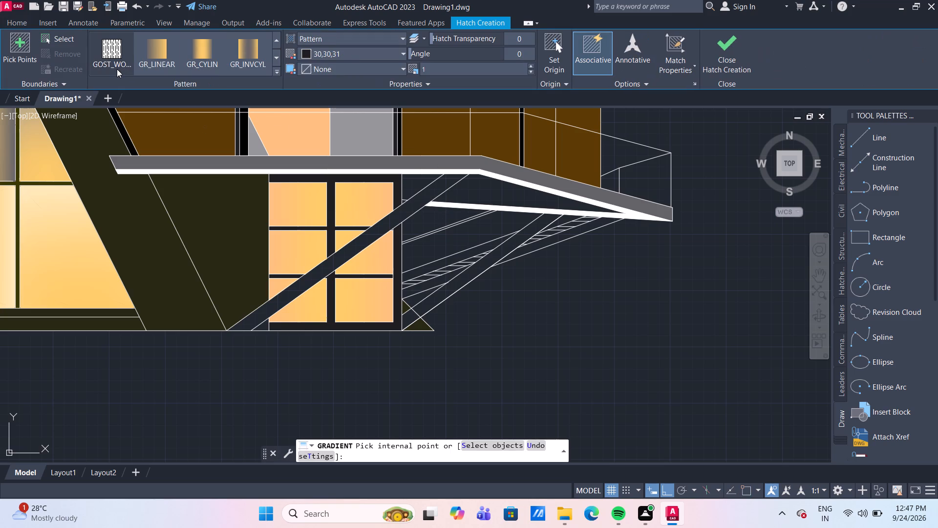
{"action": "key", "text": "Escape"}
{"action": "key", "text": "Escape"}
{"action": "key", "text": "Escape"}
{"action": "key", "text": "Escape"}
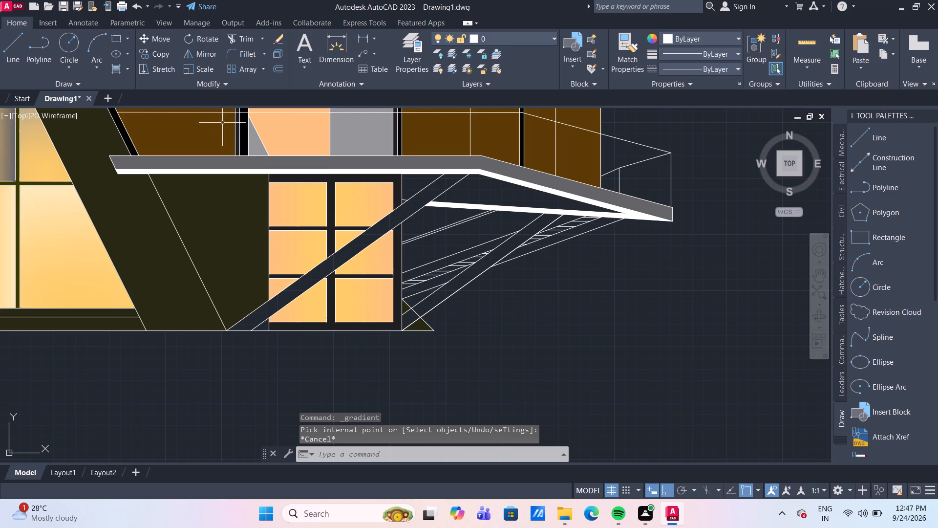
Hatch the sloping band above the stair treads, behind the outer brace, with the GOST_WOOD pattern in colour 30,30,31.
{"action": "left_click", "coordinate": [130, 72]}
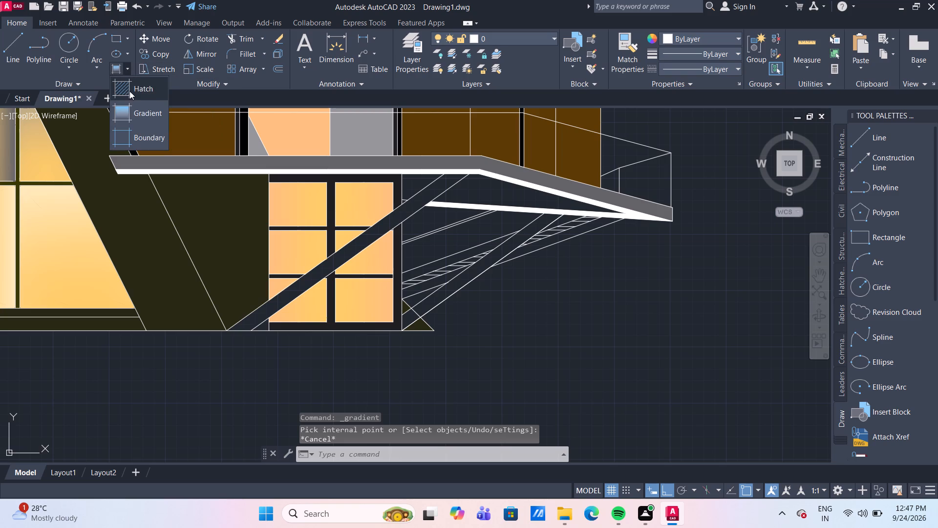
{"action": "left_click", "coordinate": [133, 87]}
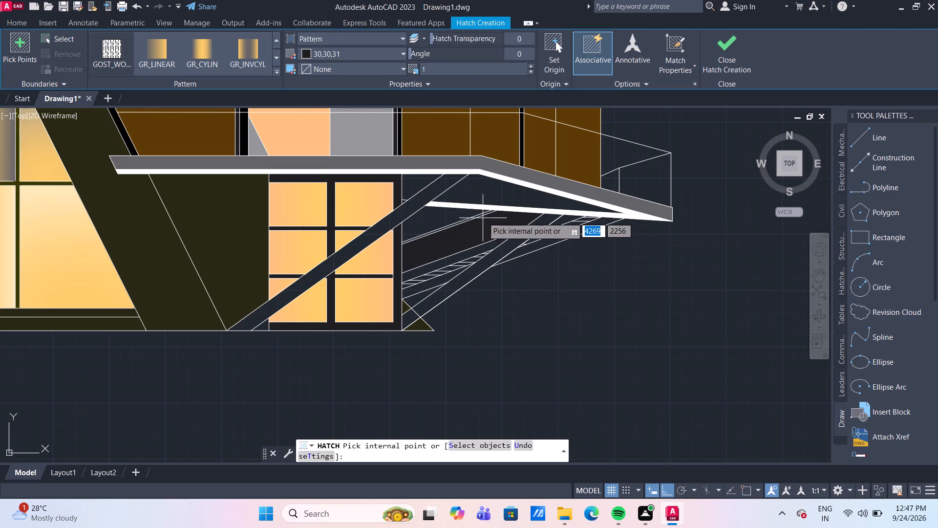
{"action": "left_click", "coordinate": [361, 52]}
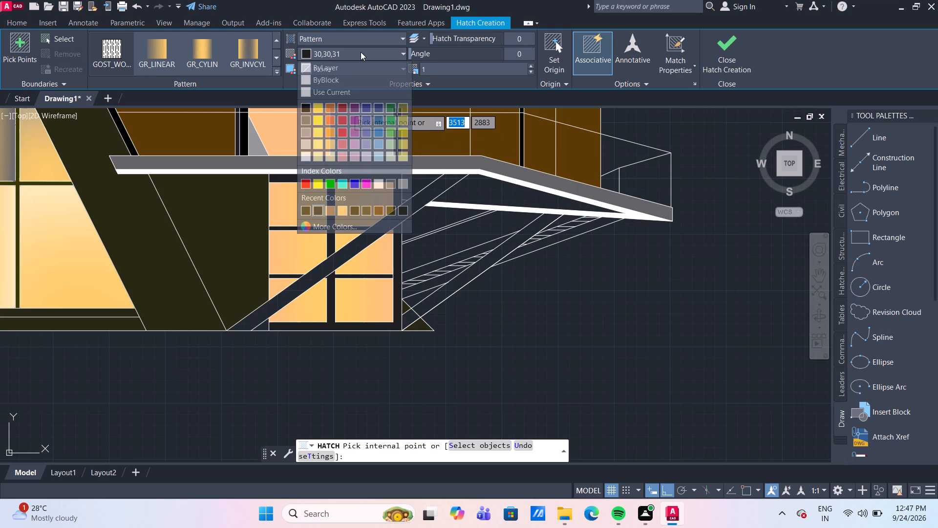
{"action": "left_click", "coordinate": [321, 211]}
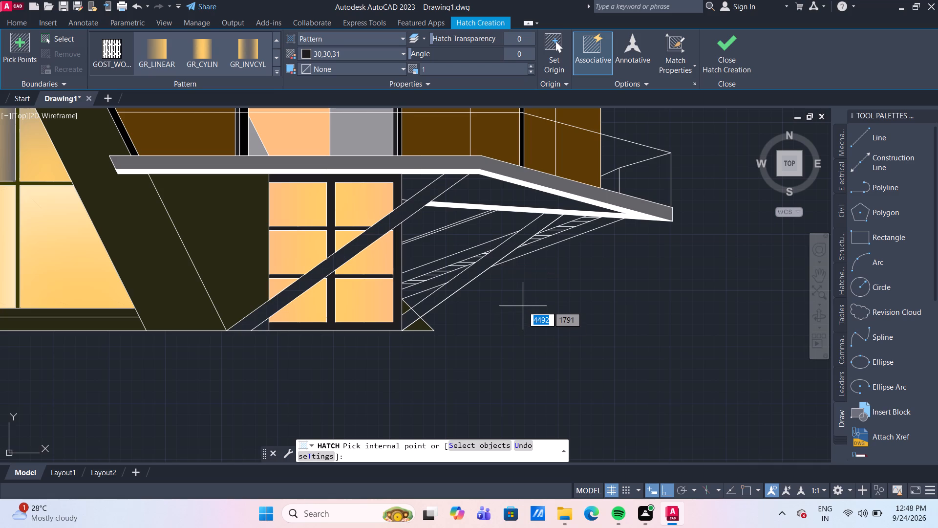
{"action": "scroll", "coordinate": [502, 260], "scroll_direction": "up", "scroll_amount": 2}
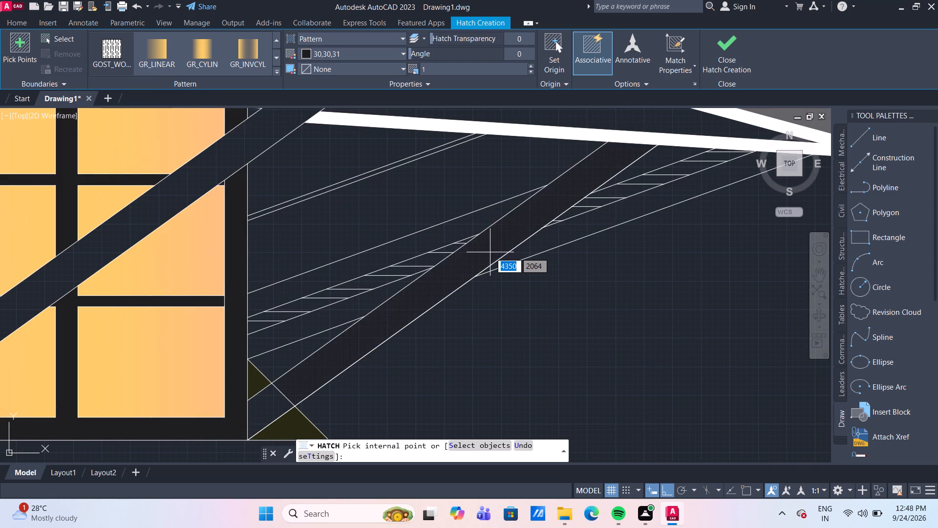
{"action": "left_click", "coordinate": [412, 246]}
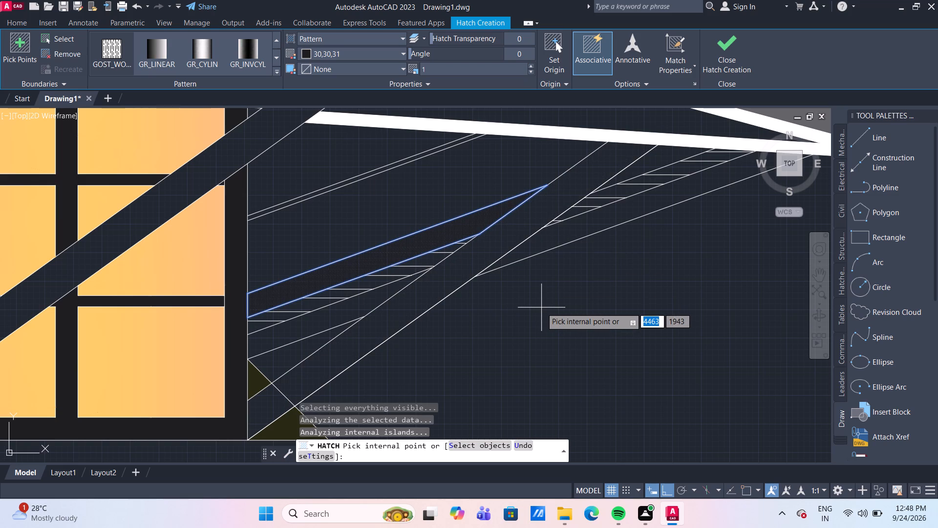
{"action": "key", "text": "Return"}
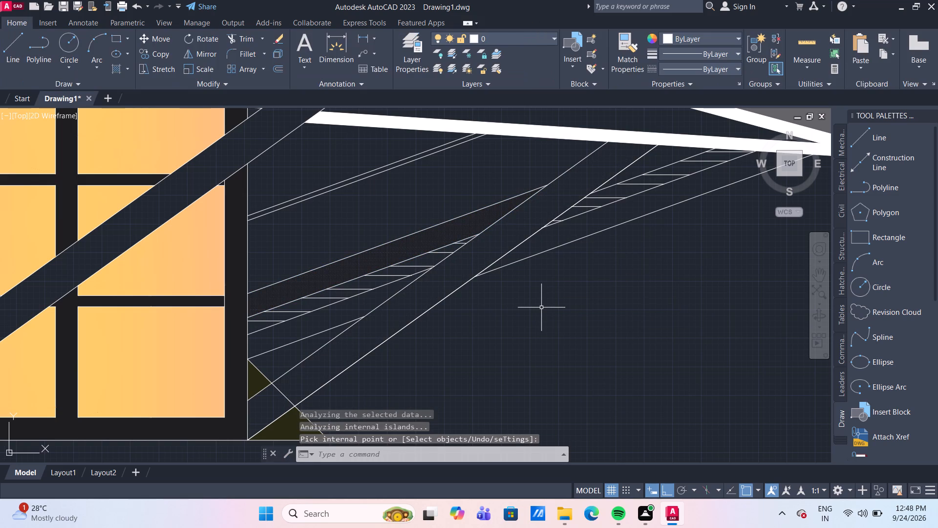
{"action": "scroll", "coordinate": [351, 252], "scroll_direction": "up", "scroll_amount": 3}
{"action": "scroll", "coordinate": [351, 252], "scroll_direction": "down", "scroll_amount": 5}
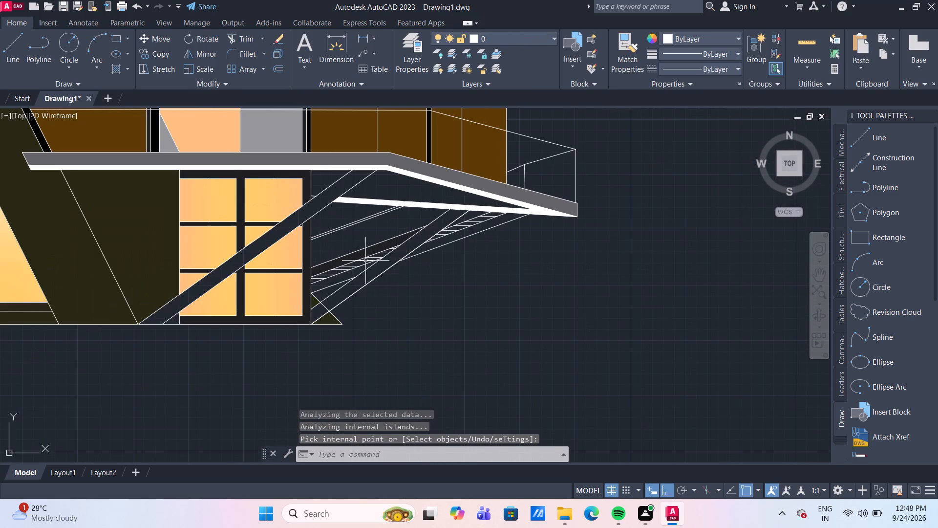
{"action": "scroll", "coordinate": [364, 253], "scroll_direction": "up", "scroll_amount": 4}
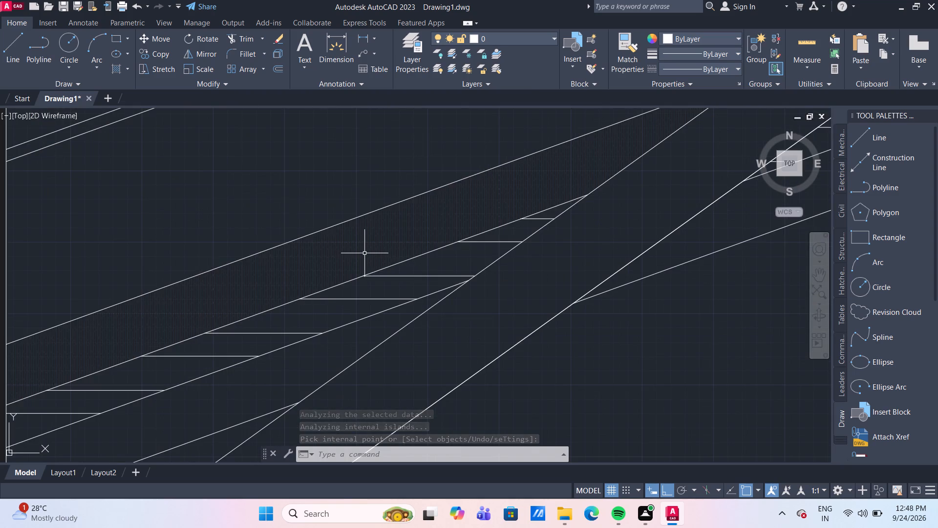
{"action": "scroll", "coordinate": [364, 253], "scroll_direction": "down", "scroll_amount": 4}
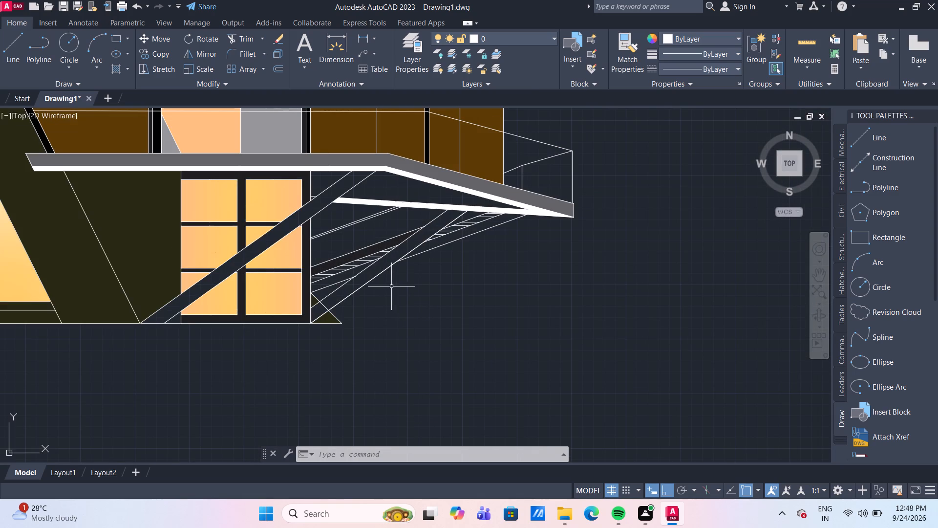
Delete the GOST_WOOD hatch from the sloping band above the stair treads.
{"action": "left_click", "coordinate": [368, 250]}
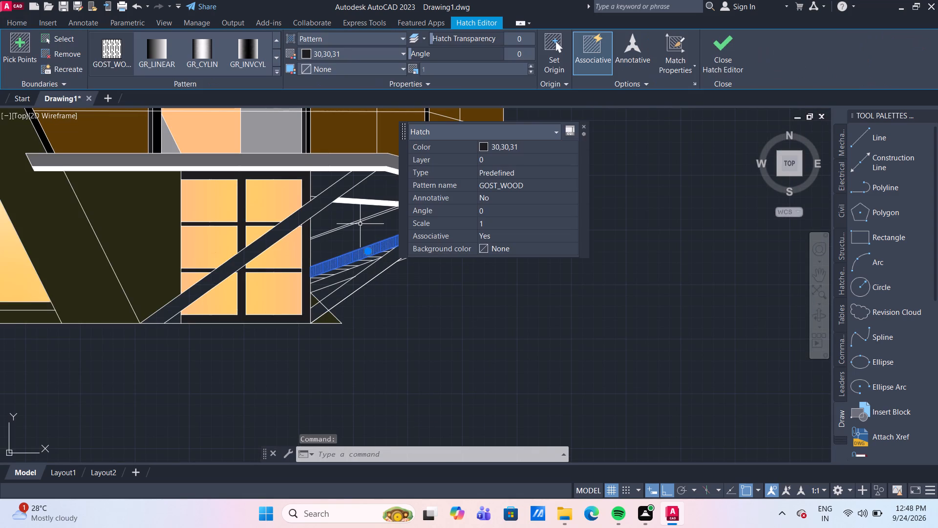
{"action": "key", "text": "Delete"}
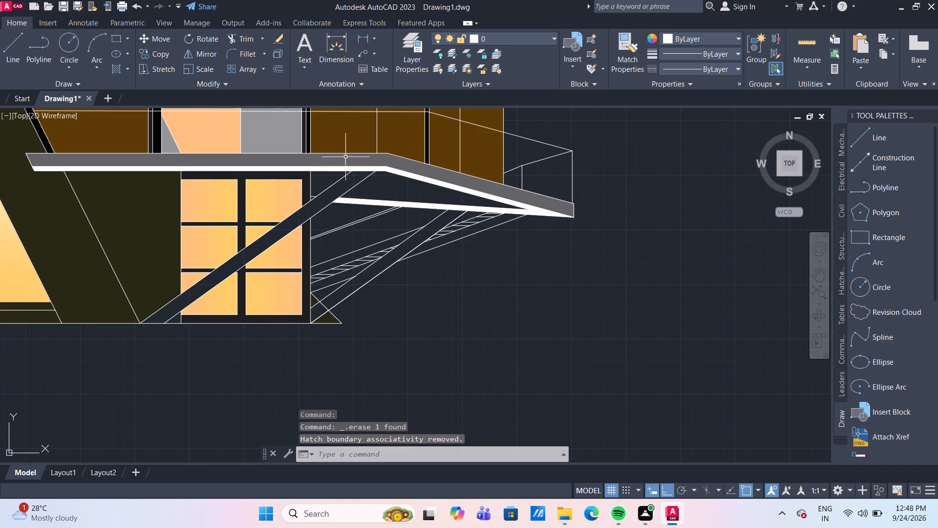
Fill the two diagonal braces under the wing, across the gridded window and beside it, with a SOLID hatch in 30,30,31.
{"action": "left_click", "coordinate": [117, 66]}
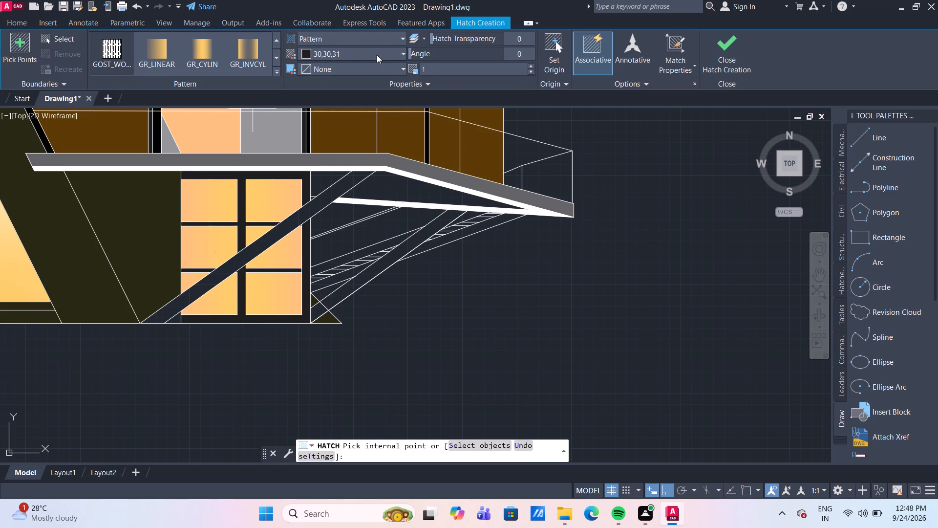
{"action": "left_click", "coordinate": [276, 40]}
{"action": "triple_click", "coordinate": [276, 40]}
{"action": "triple_click", "coordinate": [276, 40]}
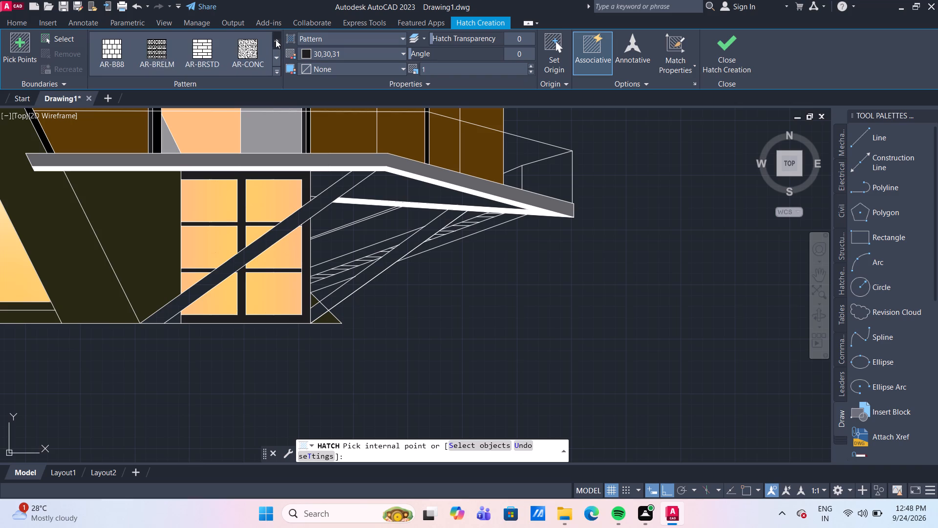
{"action": "triple_click", "coordinate": [276, 40]}
{"action": "left_click", "coordinate": [116, 59]}
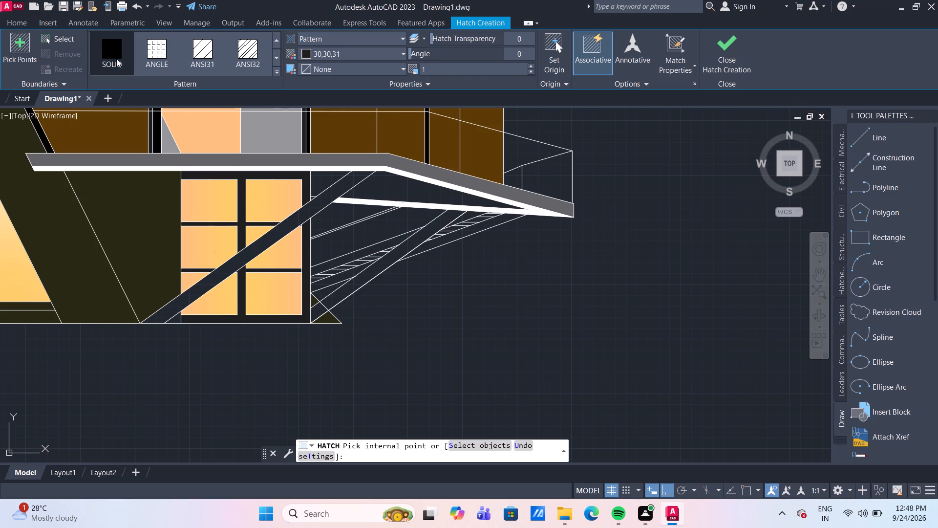
{"action": "left_click", "coordinate": [340, 55]}
{"action": "left_click", "coordinate": [340, 55]}
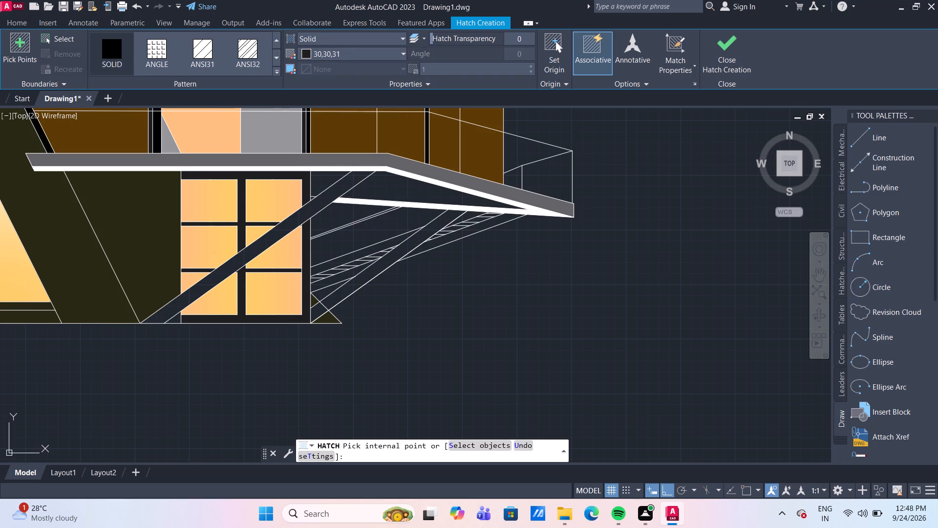
{"action": "left_click", "coordinate": [315, 206]}
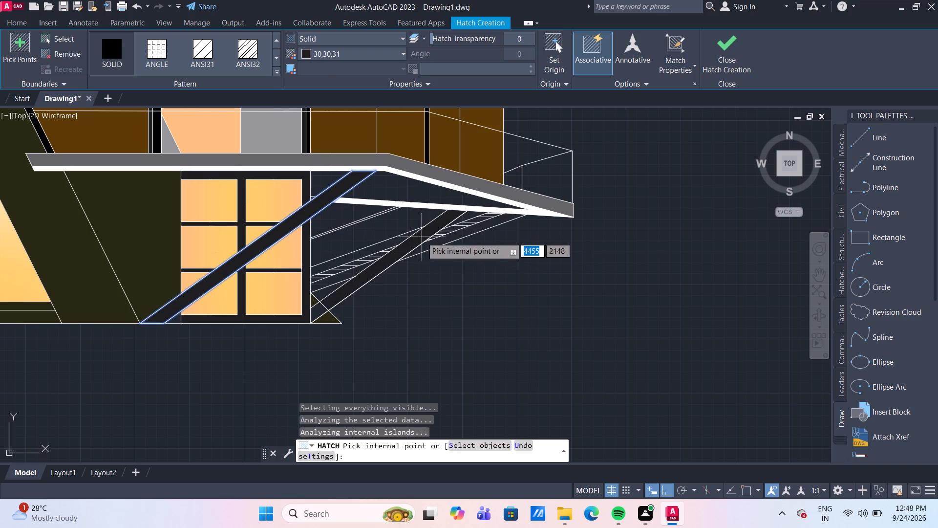
{"action": "left_click", "coordinate": [422, 237]}
{"action": "key", "text": "Return"}
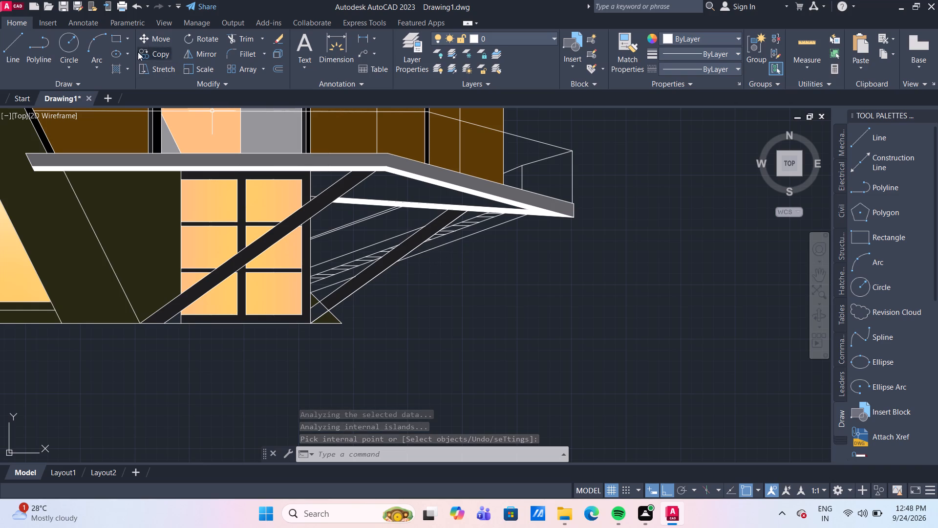
Fill the sloping band above the stair treads, on both sides of the outer brace, with a solid hatch in 99,100,102.
{"action": "left_click", "coordinate": [122, 69]}
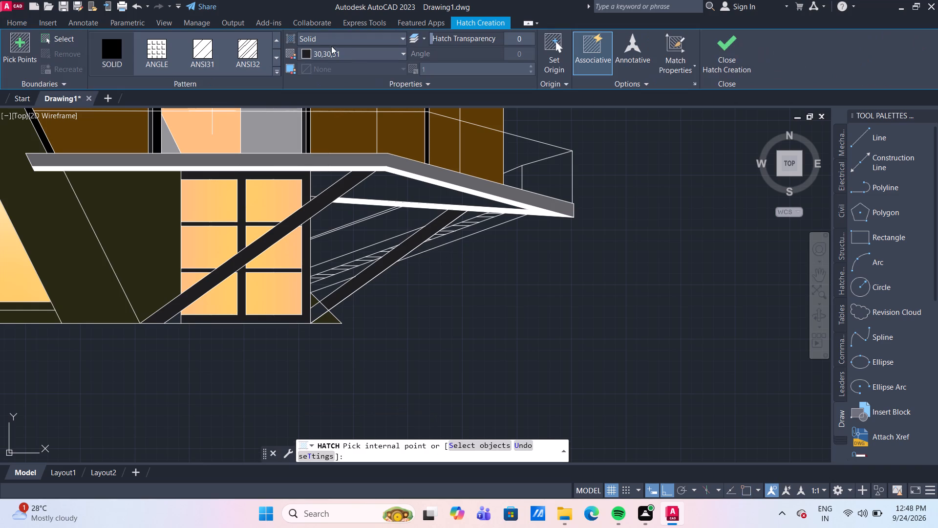
{"action": "left_click", "coordinate": [338, 50]}
{"action": "left_click", "coordinate": [306, 121]}
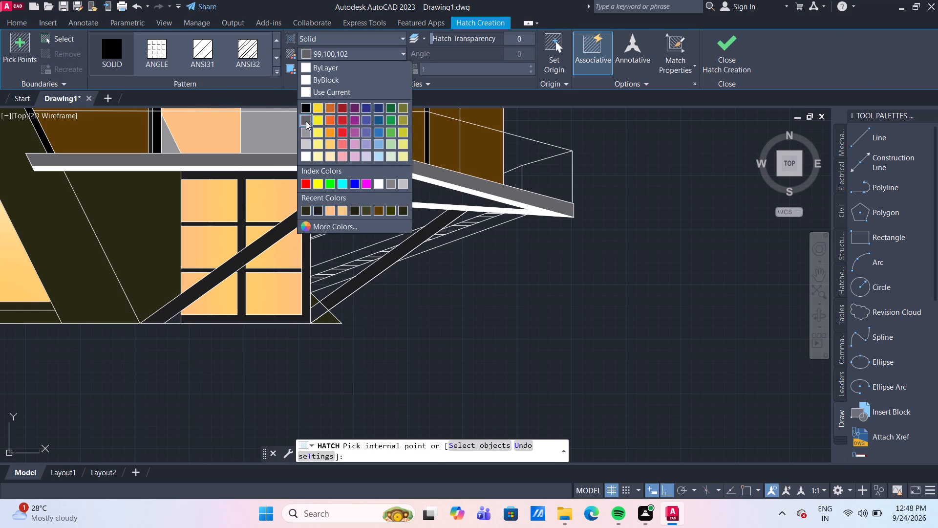
{"action": "left_click", "coordinate": [355, 255]}
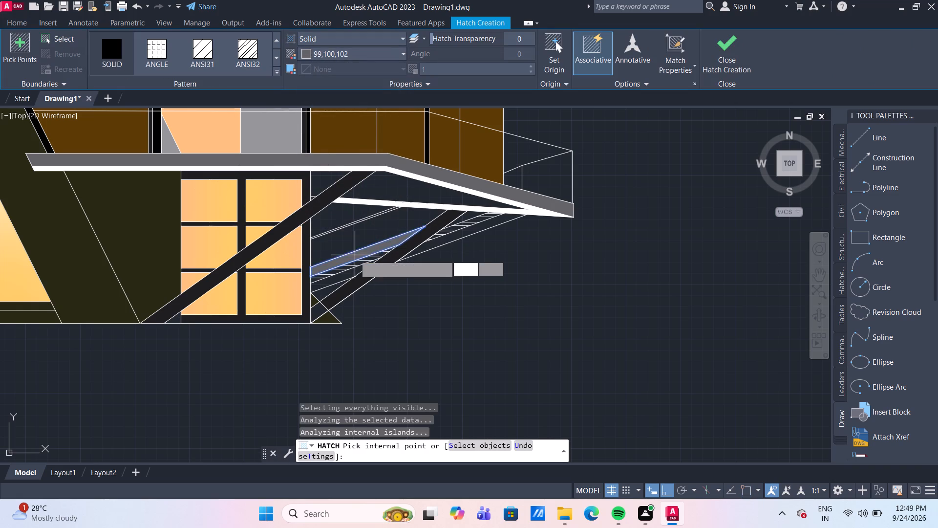
{"action": "scroll", "coordinate": [486, 225], "scroll_direction": "up", "scroll_amount": 1}
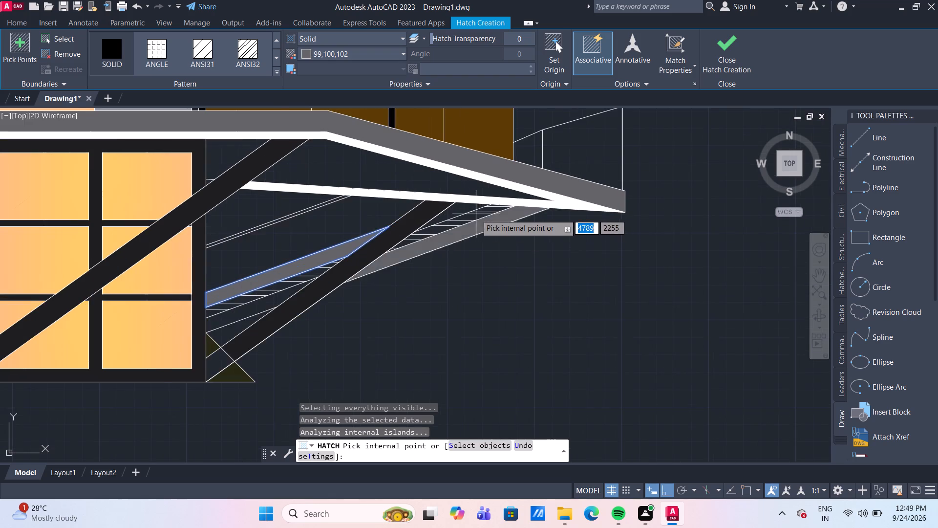
{"action": "scroll", "coordinate": [474, 212], "scroll_direction": "up", "scroll_amount": 1}
{"action": "left_click", "coordinate": [455, 204]}
{"action": "key", "text": "Return"}
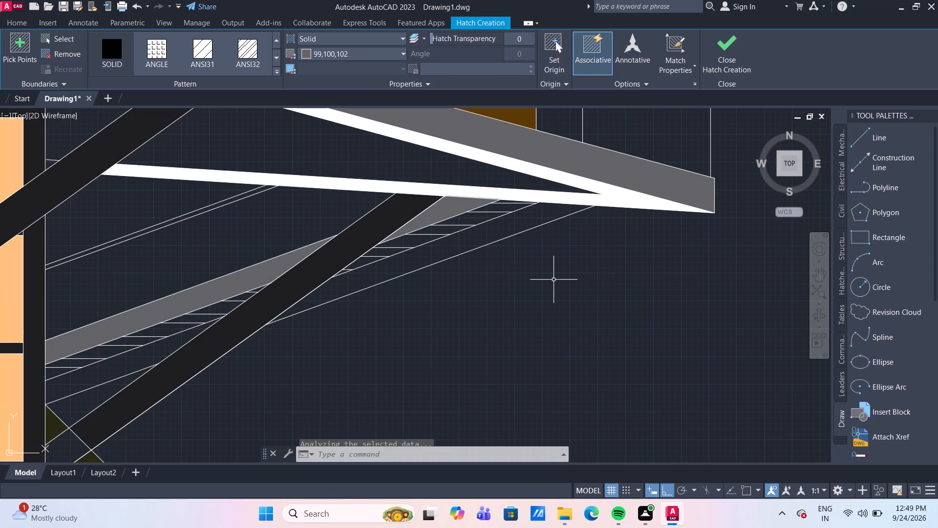
Fill the sloping band below the stair treads, on both sides of the outer brace, with a solid hatch in 50,51,52.
{"action": "scroll", "coordinate": [554, 280], "scroll_direction": "down", "scroll_amount": 1}
{"action": "middle_click_drag", "start_coordinate": [493, 311], "coordinate": [485, 272]}
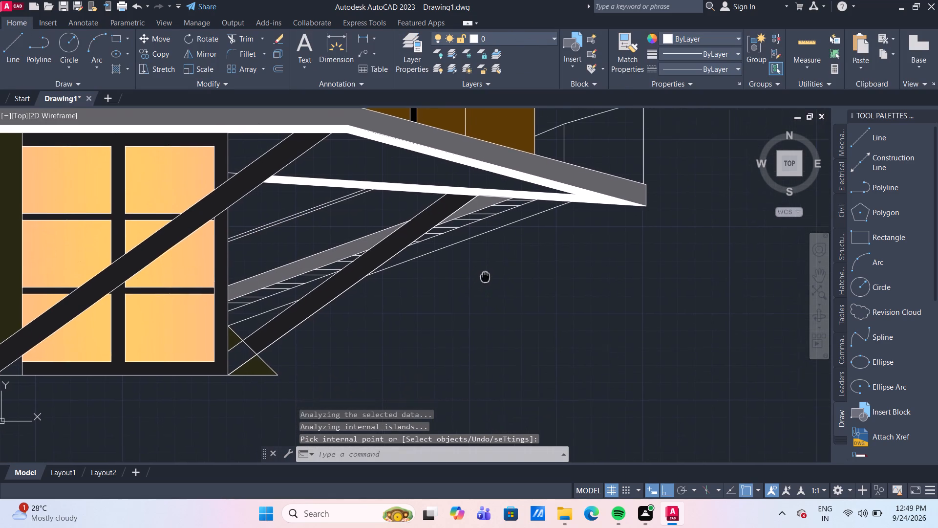
{"action": "middle_click_drag", "start_coordinate": [485, 272], "coordinate": [485, 271]}
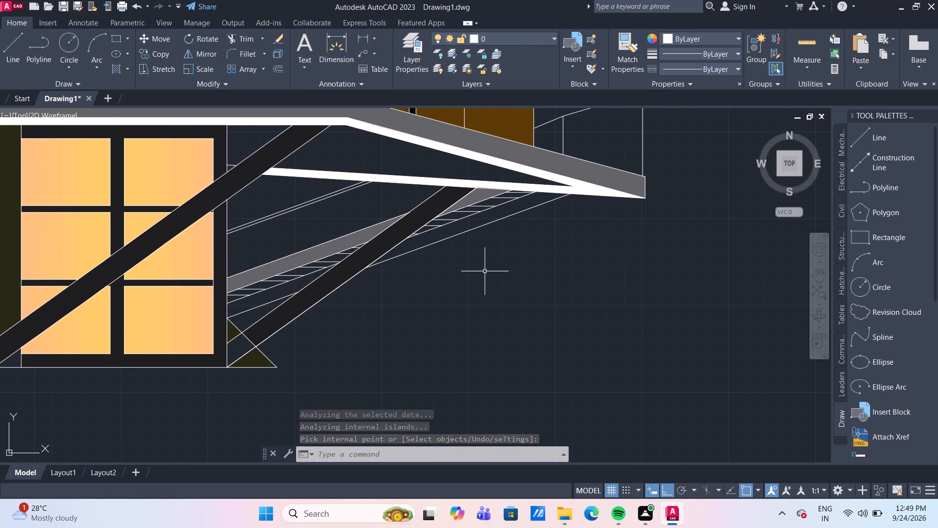
{"action": "left_click", "coordinate": [120, 73]}
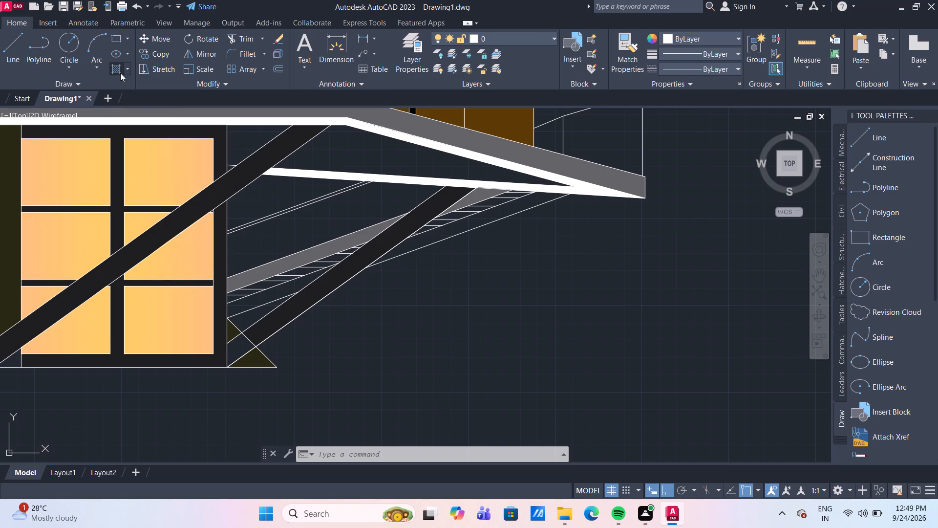
{"action": "left_click", "coordinate": [349, 56]}
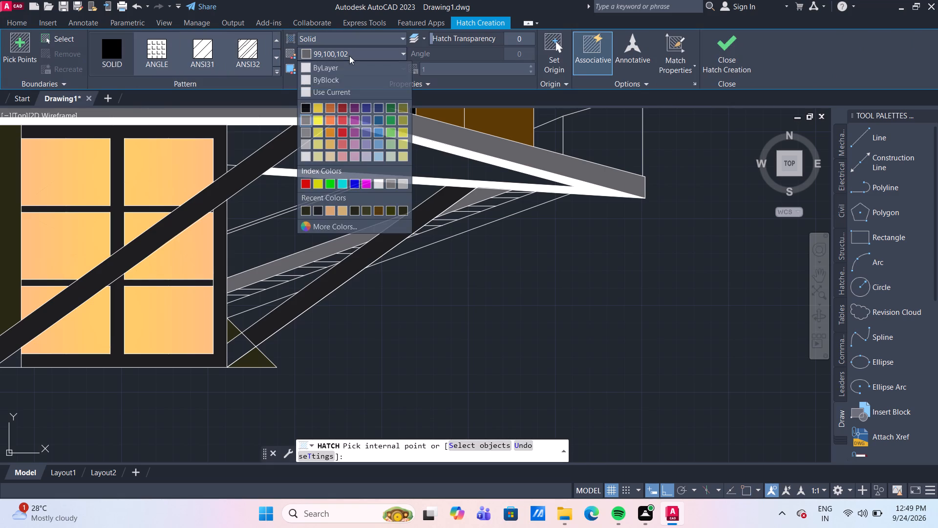
{"action": "left_click", "coordinate": [353, 224]}
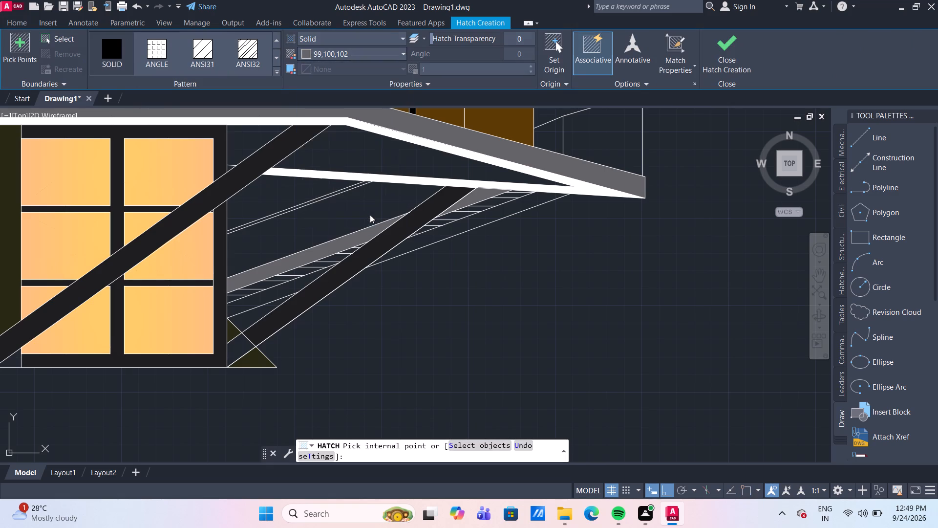
{"action": "left_click_drag", "start_coordinate": [253, 265], "coordinate": [256, 287]}
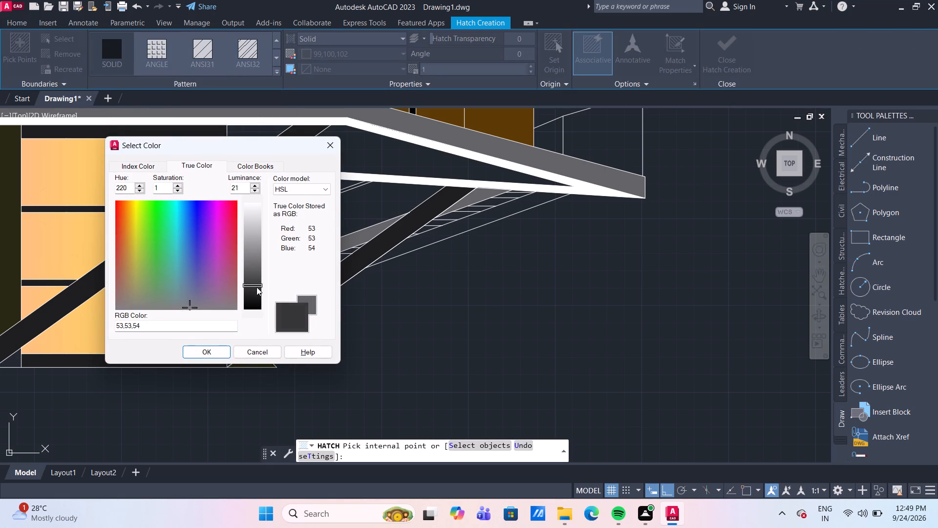
{"action": "left_click_drag", "start_coordinate": [256, 287], "coordinate": [256, 287]}
{"action": "left_click", "coordinate": [202, 352]}
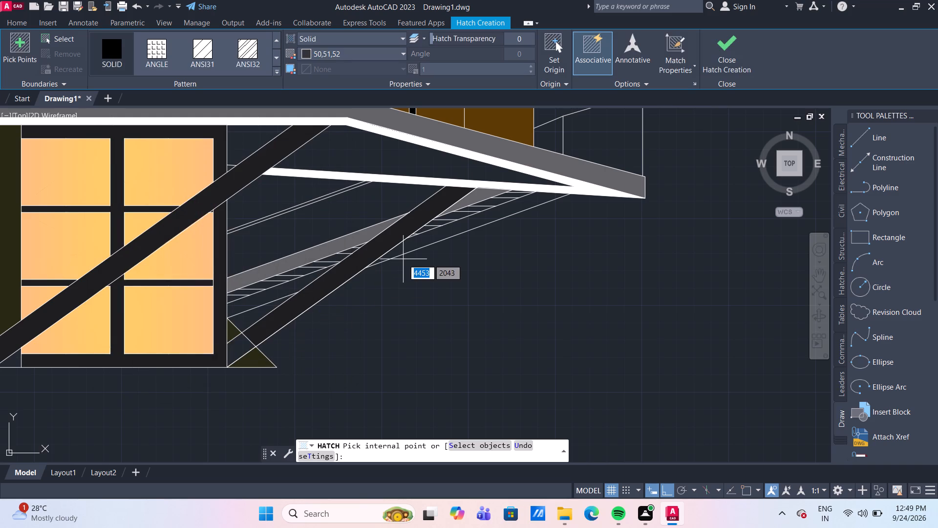
{"action": "left_click", "coordinate": [434, 240]}
{"action": "left_click", "coordinate": [285, 286]}
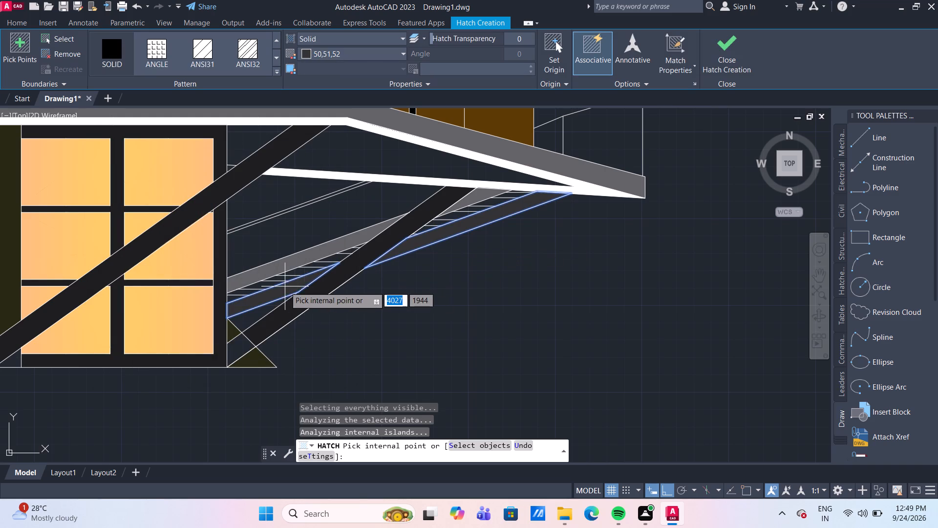
{"action": "key", "text": "Return"}
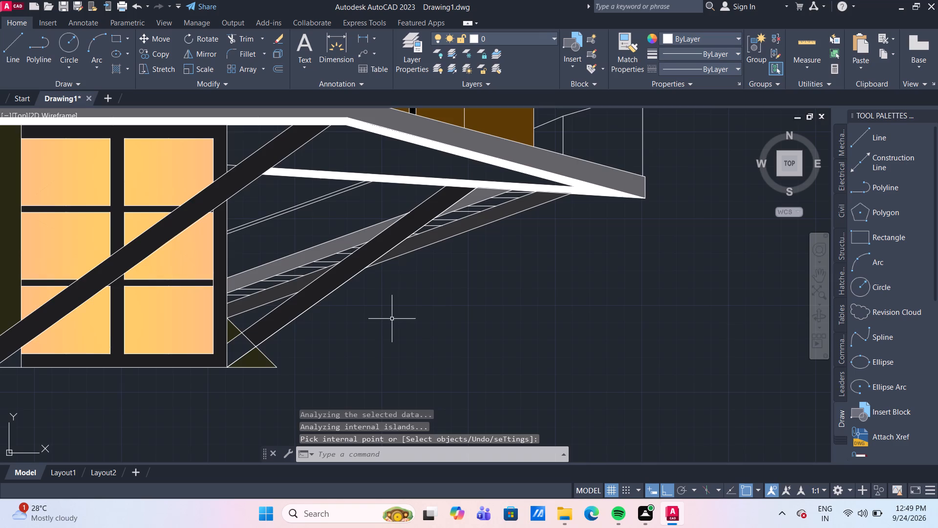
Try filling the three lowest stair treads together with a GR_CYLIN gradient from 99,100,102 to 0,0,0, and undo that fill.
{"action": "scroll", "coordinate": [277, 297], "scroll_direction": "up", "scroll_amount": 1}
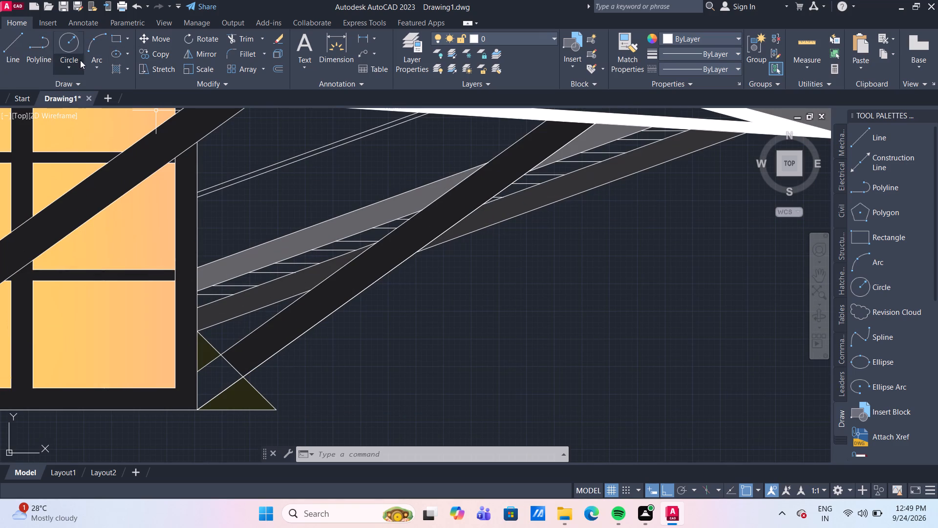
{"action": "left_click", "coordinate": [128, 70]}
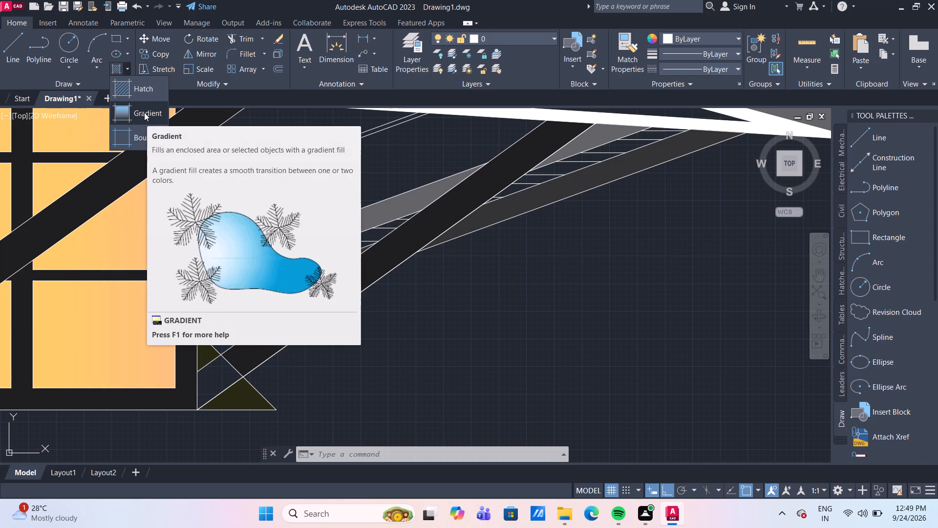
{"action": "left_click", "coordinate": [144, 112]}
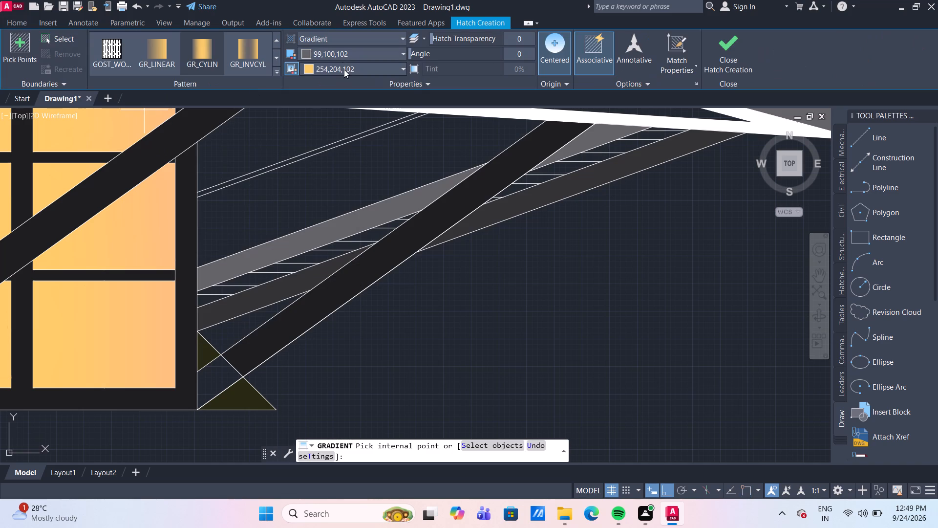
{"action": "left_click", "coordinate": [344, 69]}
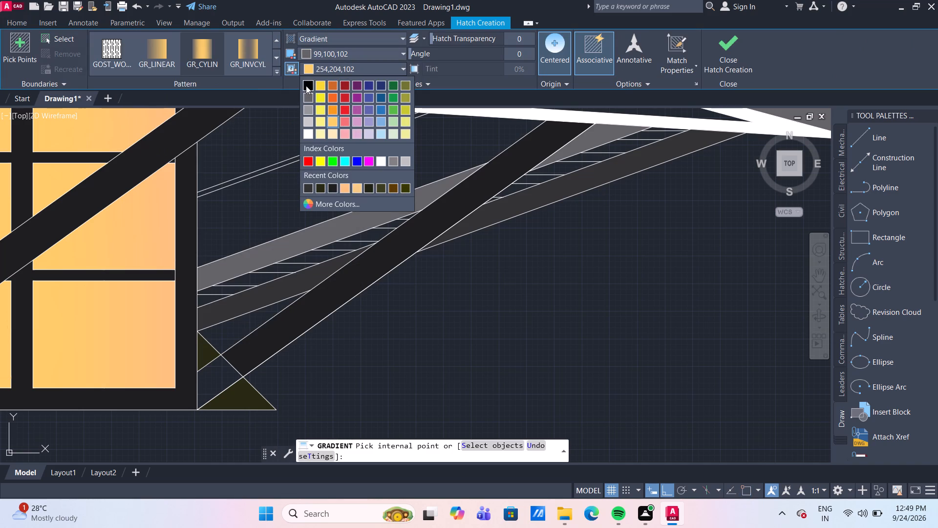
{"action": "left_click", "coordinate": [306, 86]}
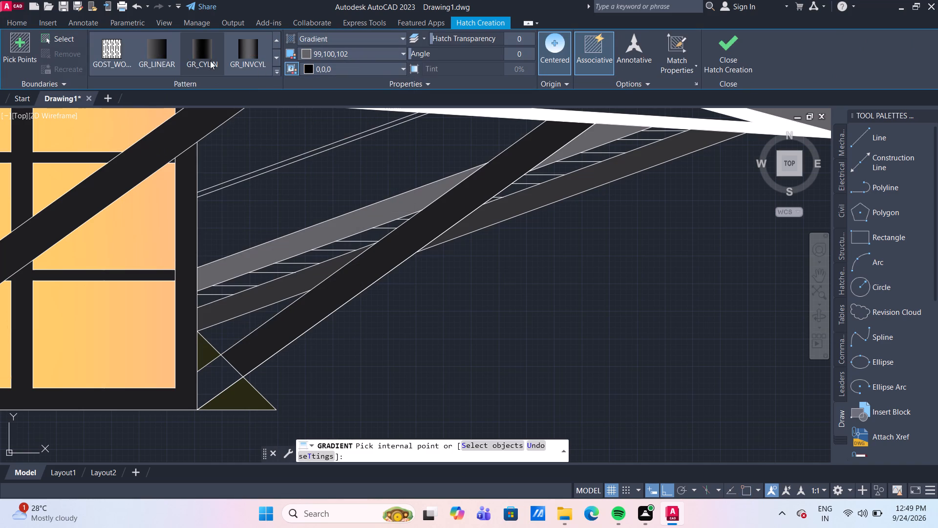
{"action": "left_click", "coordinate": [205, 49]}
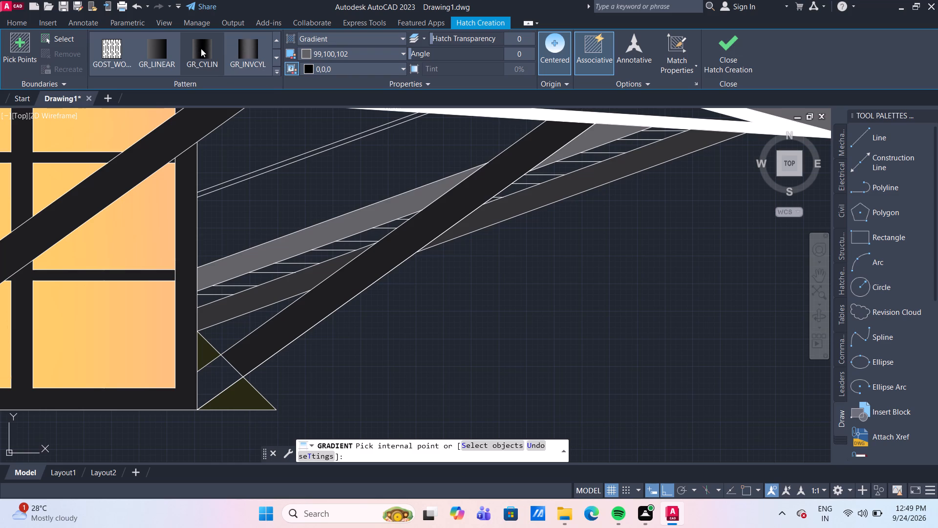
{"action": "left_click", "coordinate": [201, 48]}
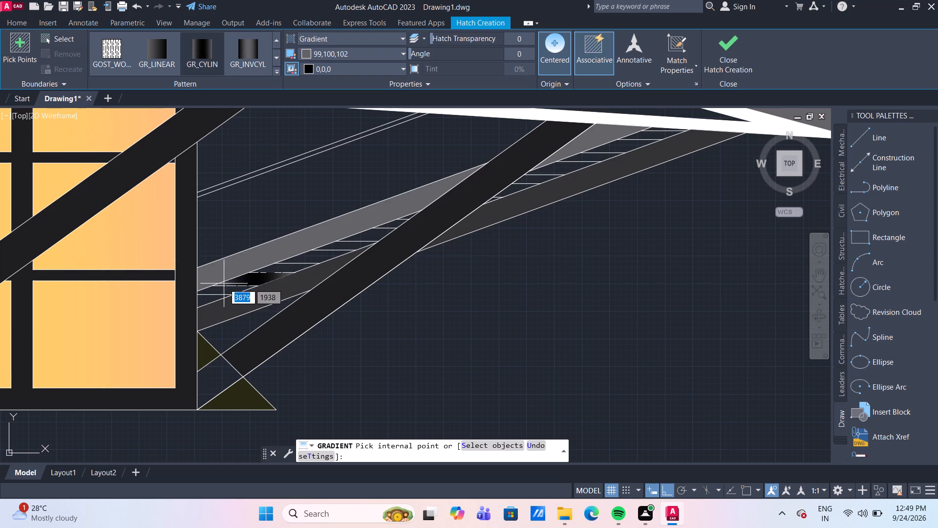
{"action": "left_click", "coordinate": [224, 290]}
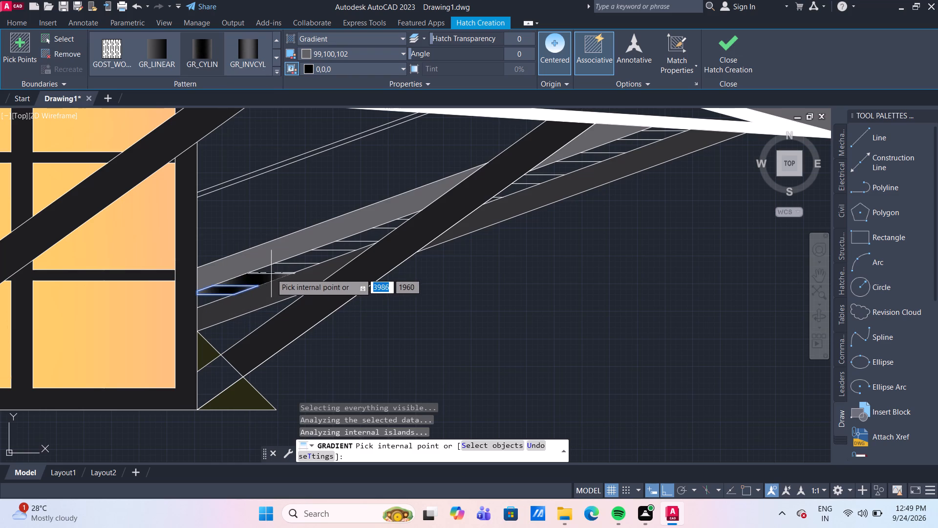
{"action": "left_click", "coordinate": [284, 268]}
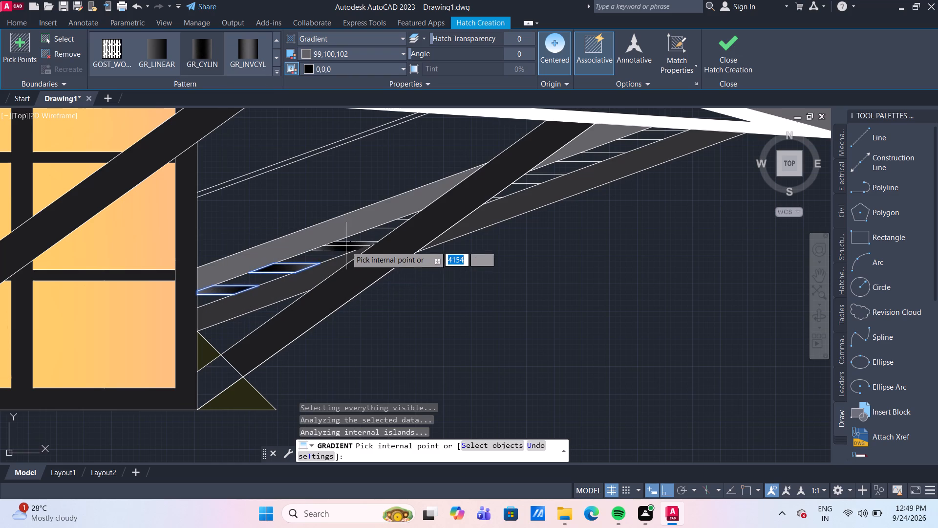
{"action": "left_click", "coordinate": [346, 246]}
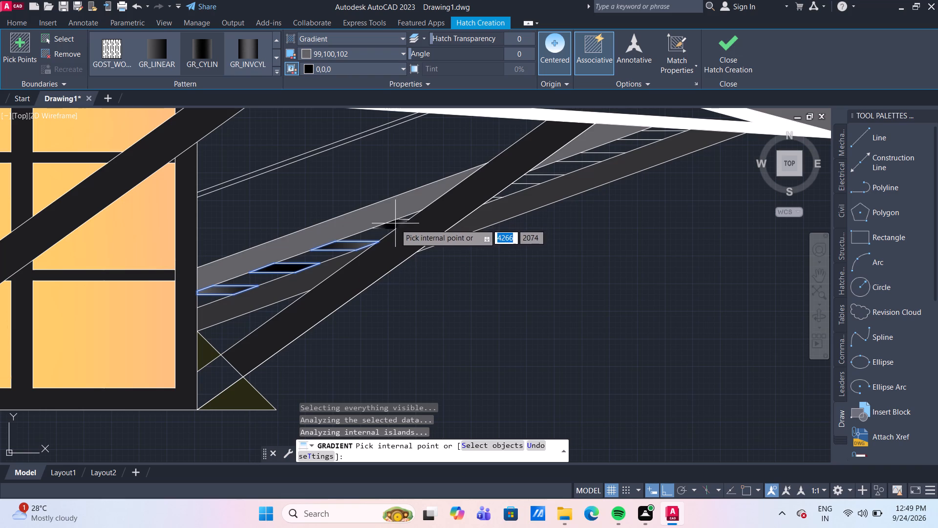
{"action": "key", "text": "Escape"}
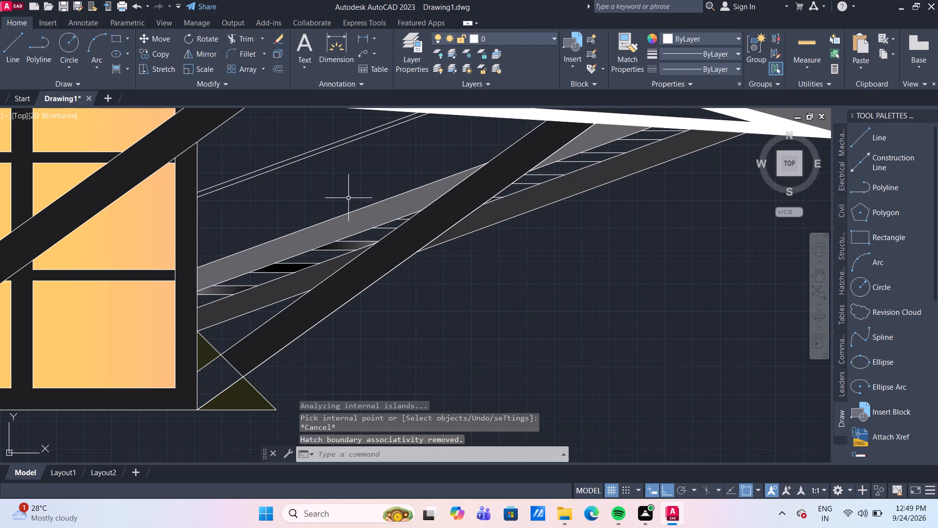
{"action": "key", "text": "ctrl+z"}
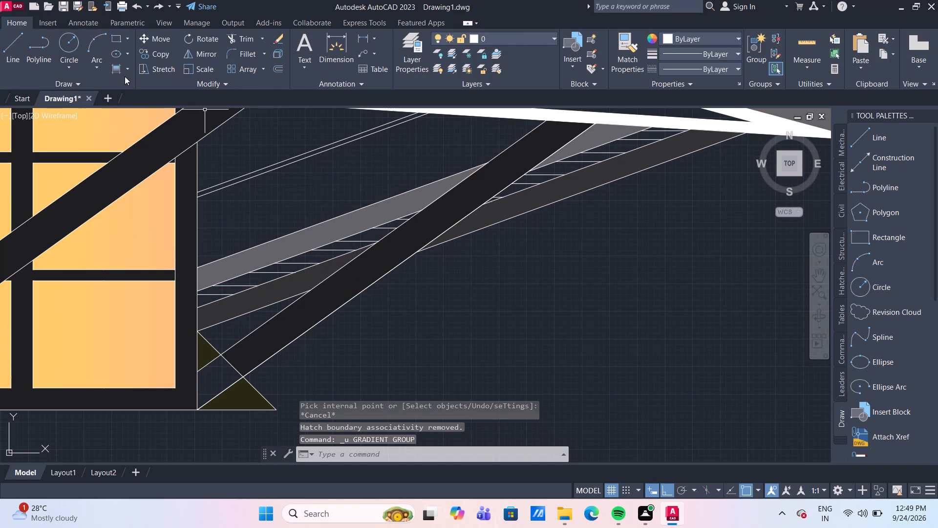
Fill the four stair treads between the wall and the outer brace with separate gradients from 99,100,102 to 0,0,0.
{"action": "left_click", "coordinate": [120, 72]}
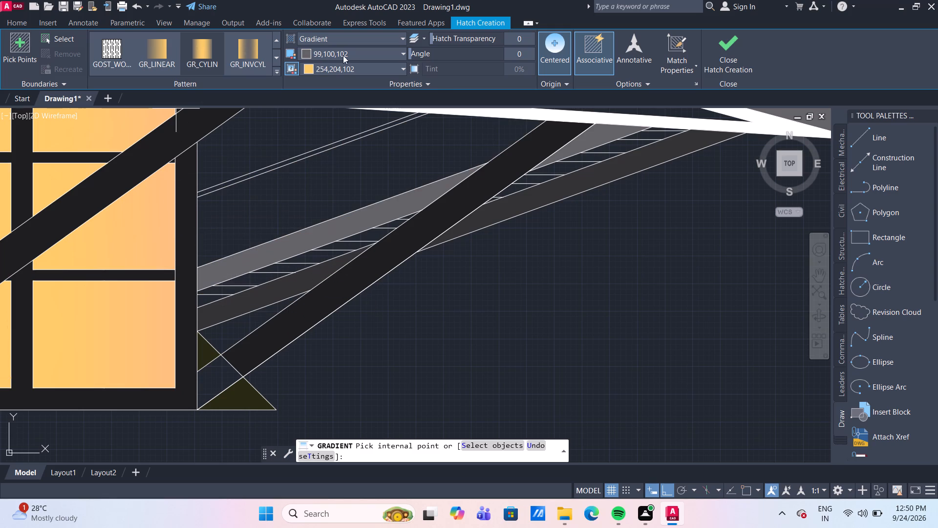
{"action": "left_click", "coordinate": [345, 69]}
{"action": "left_click", "coordinate": [308, 86]}
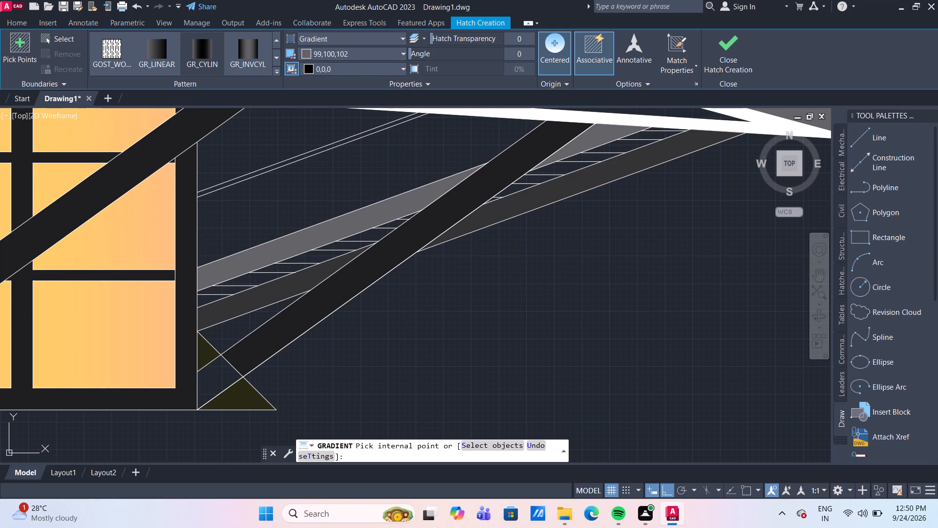
{"action": "left_click", "coordinate": [219, 291]}
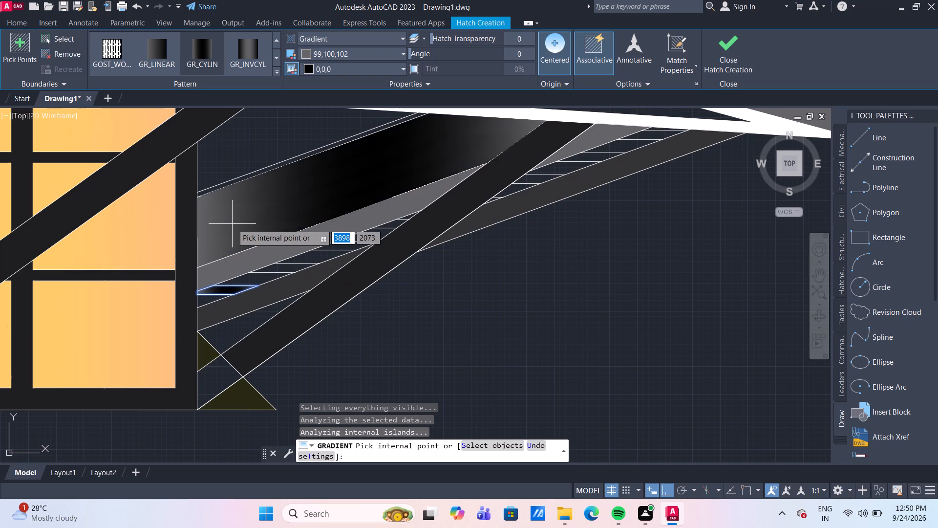
{"action": "key", "text": "Return"}
{"action": "left_click", "coordinate": [120, 68]}
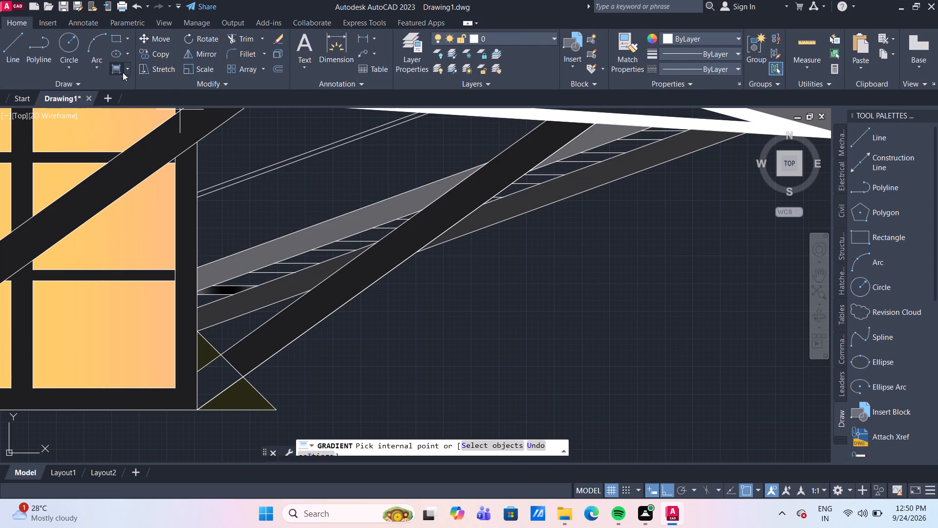
{"action": "left_click", "coordinate": [284, 268]}
{"action": "key", "text": "Return"}
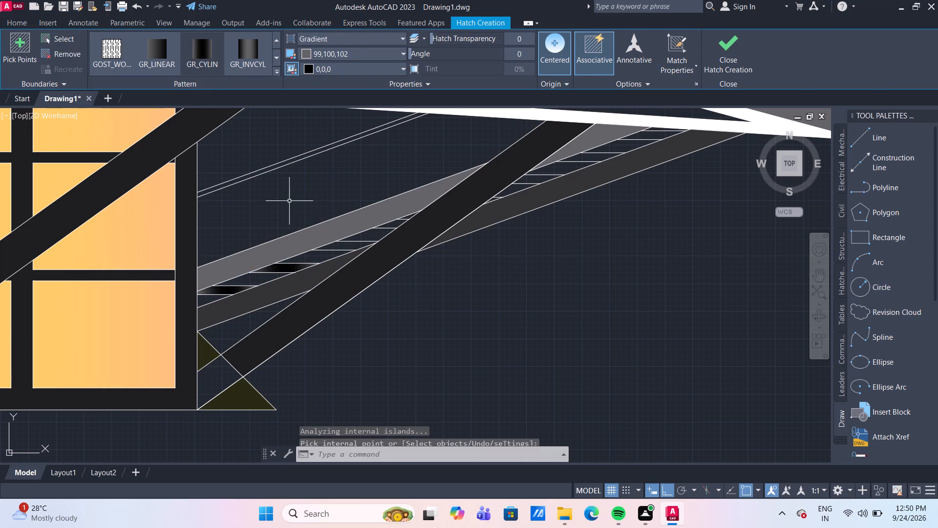
{"action": "left_click", "coordinate": [112, 70]}
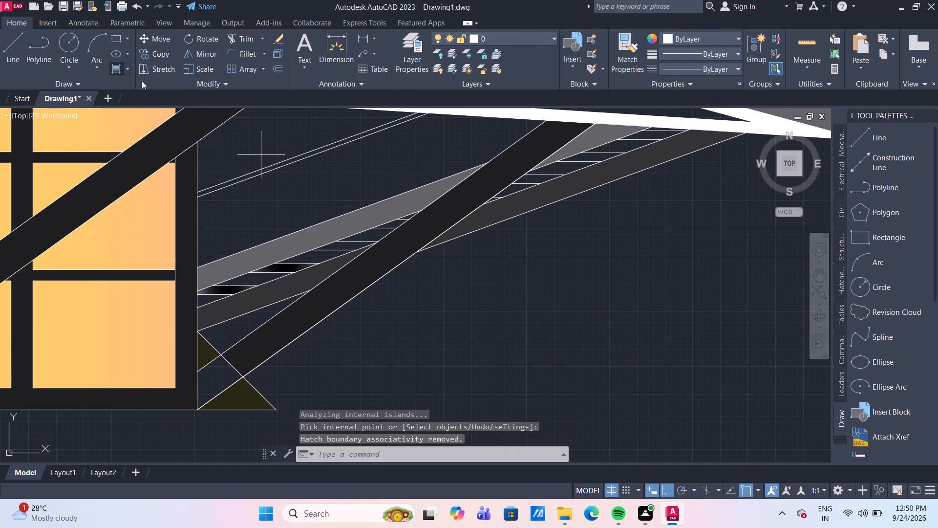
{"action": "left_click", "coordinate": [345, 246]}
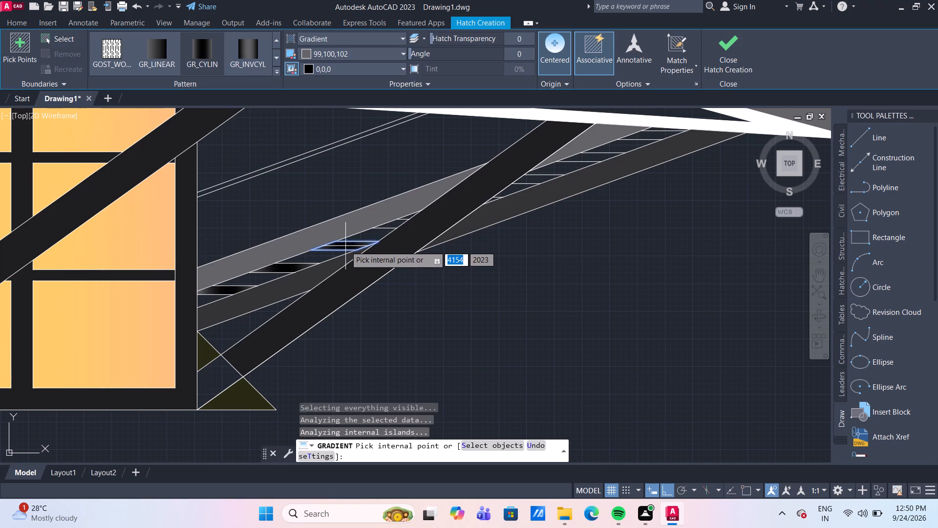
{"action": "key", "text": "Return"}
{"action": "left_click", "coordinate": [116, 68]}
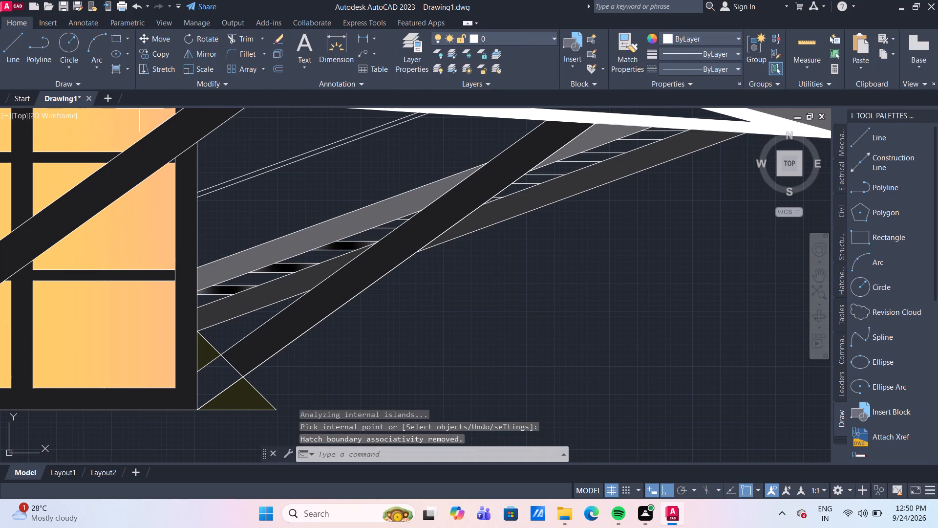
{"action": "left_click", "coordinate": [395, 224]}
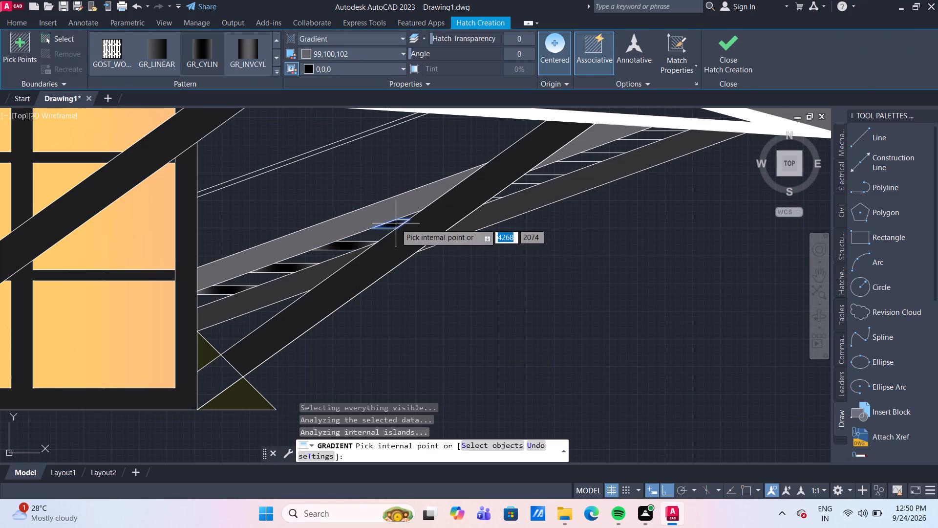
{"action": "key", "text": "Return"}
Fill the two lowest stair treads outside the outer brace with separate gradients from 99,100,102 to 0,0,0.
{"action": "left_click", "coordinate": [116, 68]}
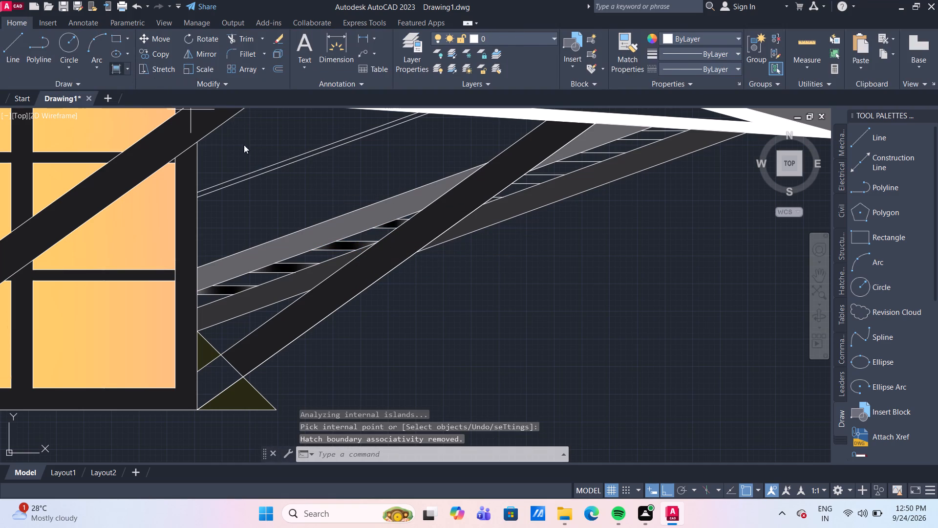
{"action": "scroll", "coordinate": [522, 192], "scroll_direction": "up", "scroll_amount": 3}
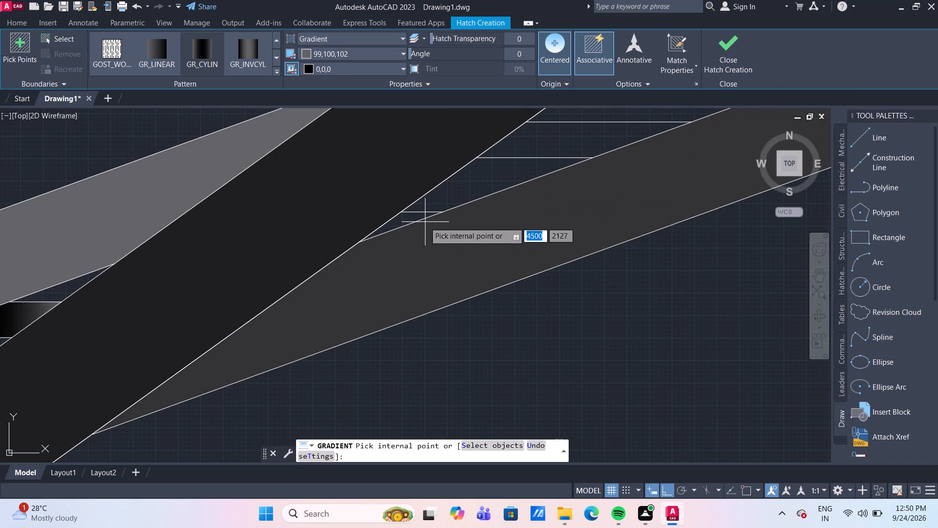
{"action": "left_click", "coordinate": [404, 220]}
{"action": "key", "text": "Return"}
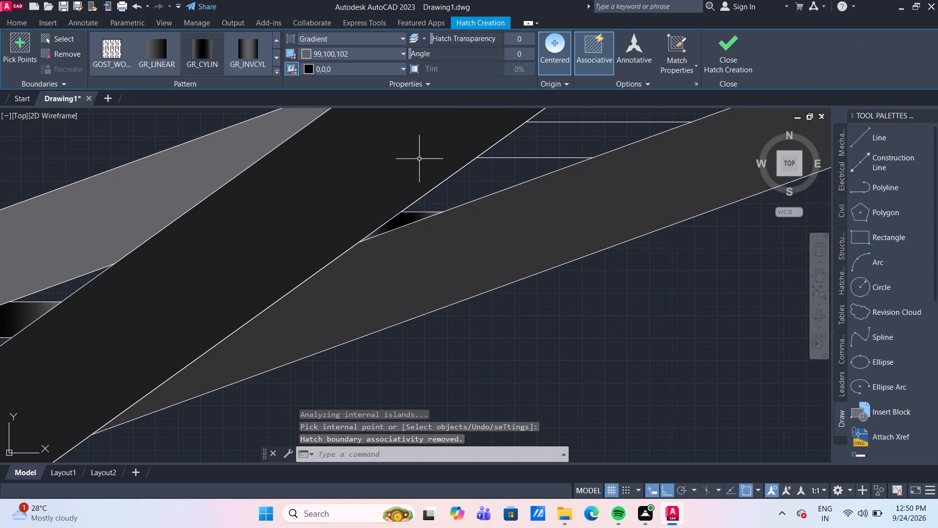
{"action": "left_click", "coordinate": [115, 73]}
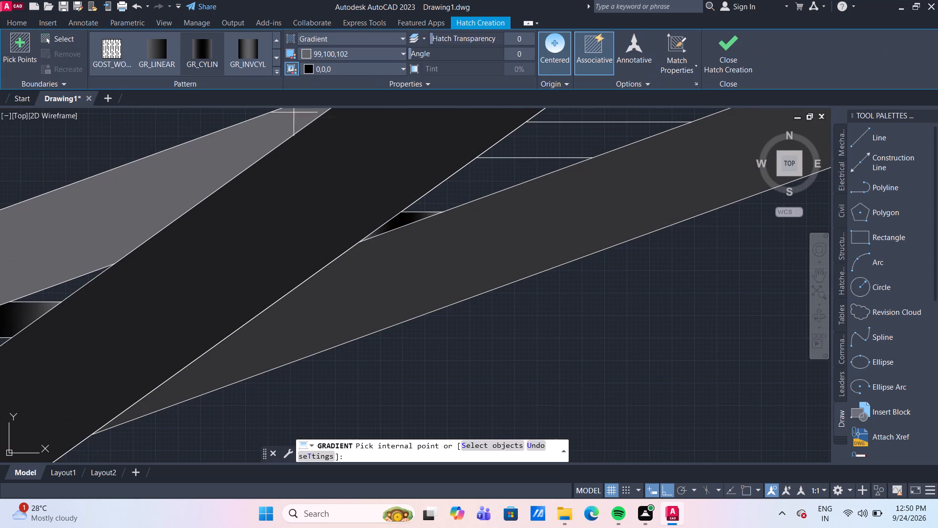
{"action": "scroll", "coordinate": [416, 131], "scroll_direction": "down", "scroll_amount": 2}
{"action": "middle_click_drag", "start_coordinate": [442, 141], "coordinate": [268, 180]}
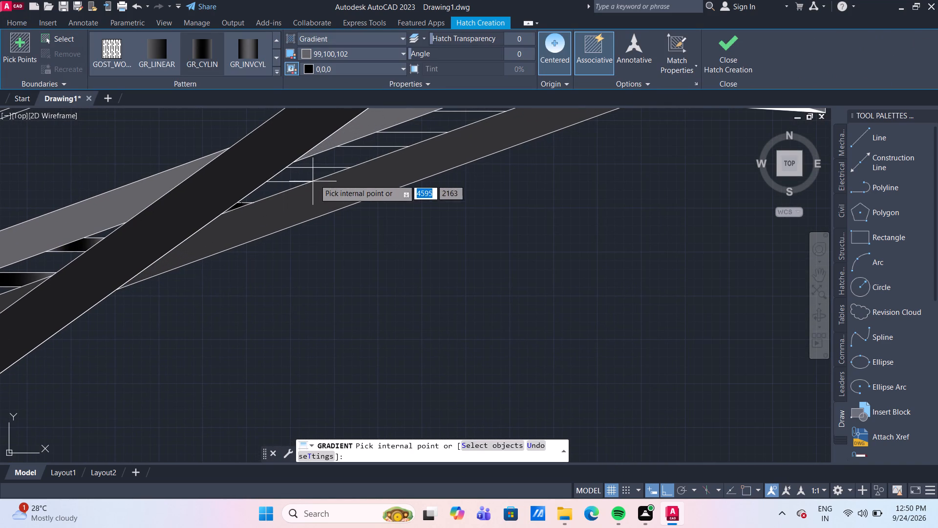
{"action": "left_click", "coordinate": [306, 174]}
{"action": "key", "text": "Return"}
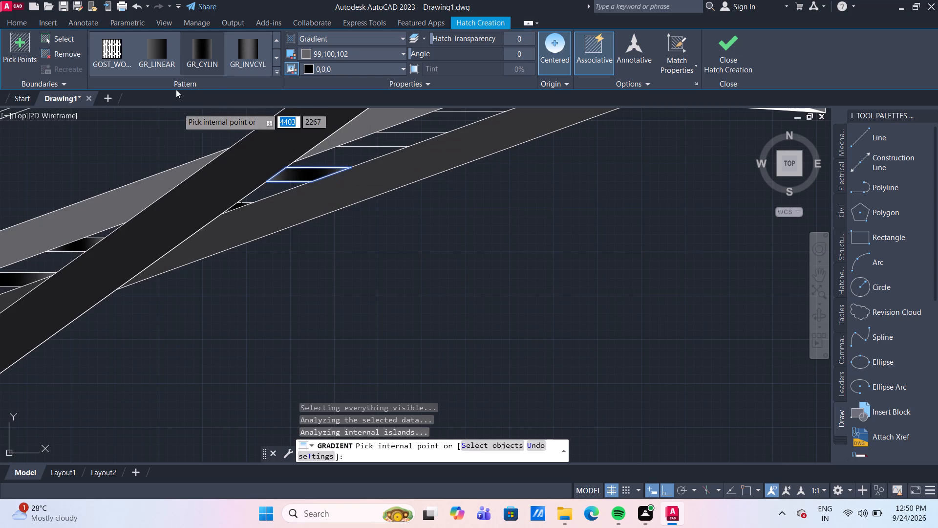
Apply the 99,100,102 to 0,0,0 gradient once more to the second-lowest stair tread outside the outer brace.
{"action": "scroll", "coordinate": [182, 99], "scroll_direction": "down", "scroll_amount": 2}
{"action": "scroll", "coordinate": [278, 224], "scroll_direction": "down", "scroll_amount": 2}
{"action": "middle_click_drag", "start_coordinate": [297, 245], "coordinate": [271, 272]}
{"action": "scroll", "coordinate": [132, 85], "scroll_direction": "up", "scroll_amount": 1}
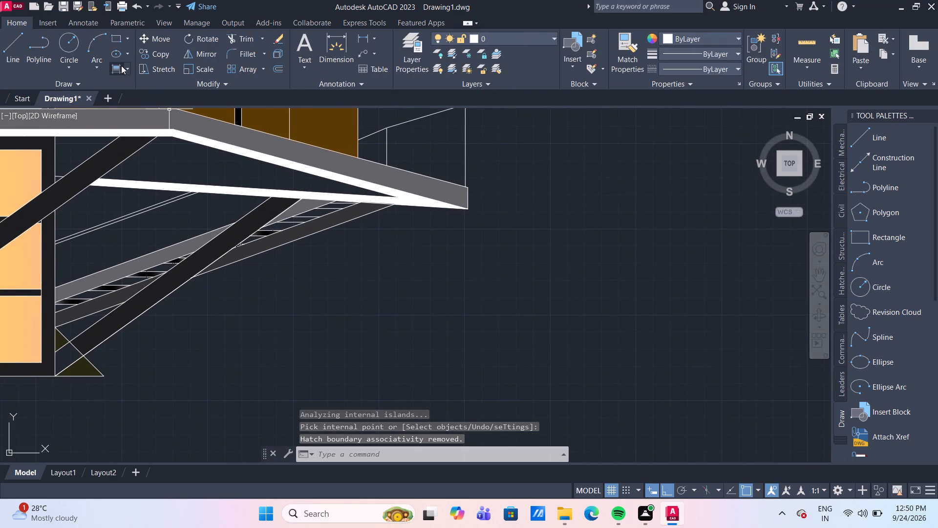
{"action": "left_click", "coordinate": [119, 67]}
{"action": "scroll", "coordinate": [310, 227], "scroll_direction": "up", "scroll_amount": 3}
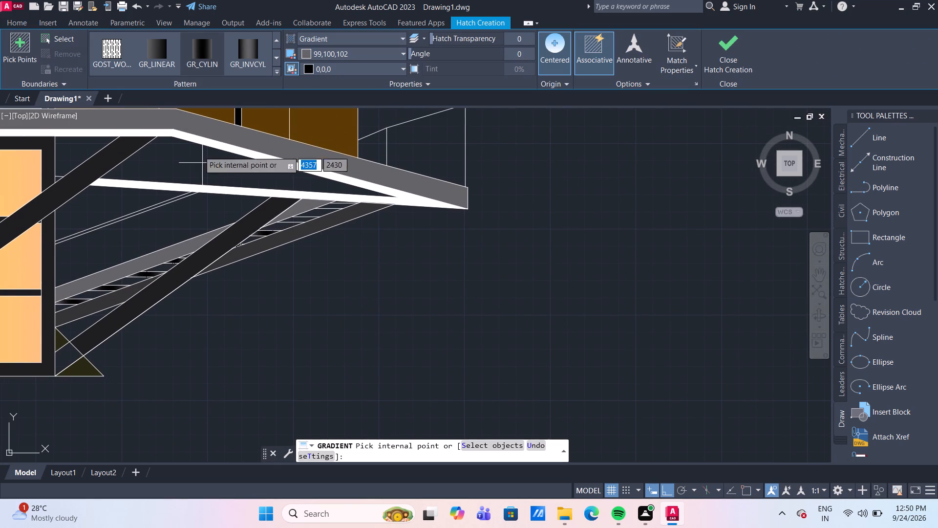
{"action": "scroll", "coordinate": [290, 206], "scroll_direction": "up", "scroll_amount": 2}
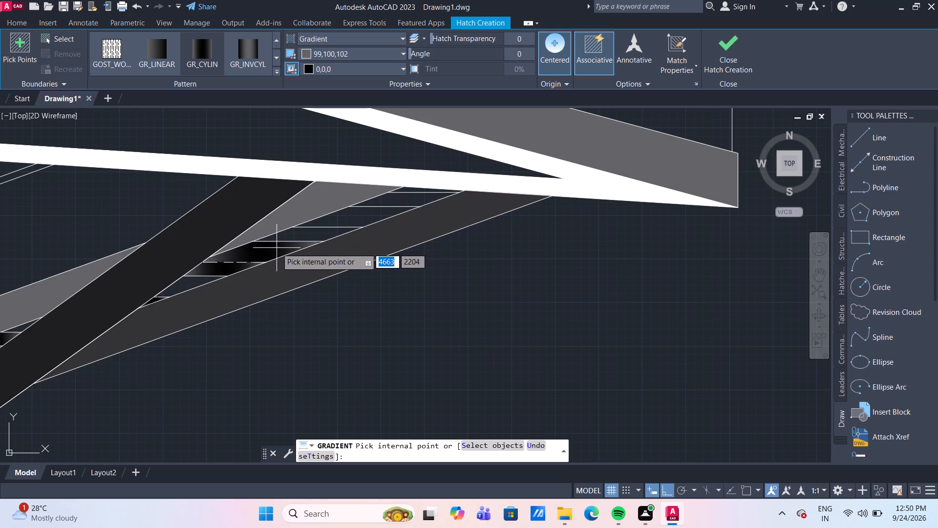
{"action": "left_click", "coordinate": [227, 266]}
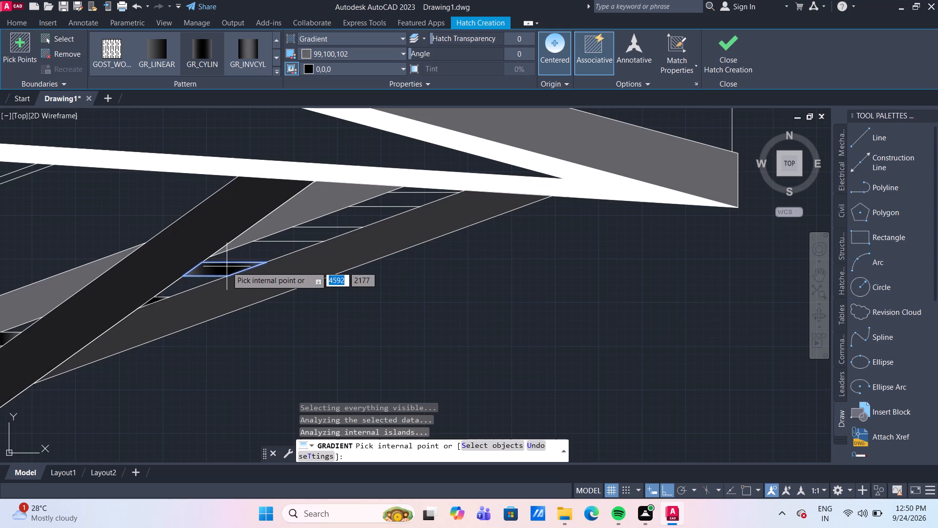
{"action": "key", "text": "Return"}
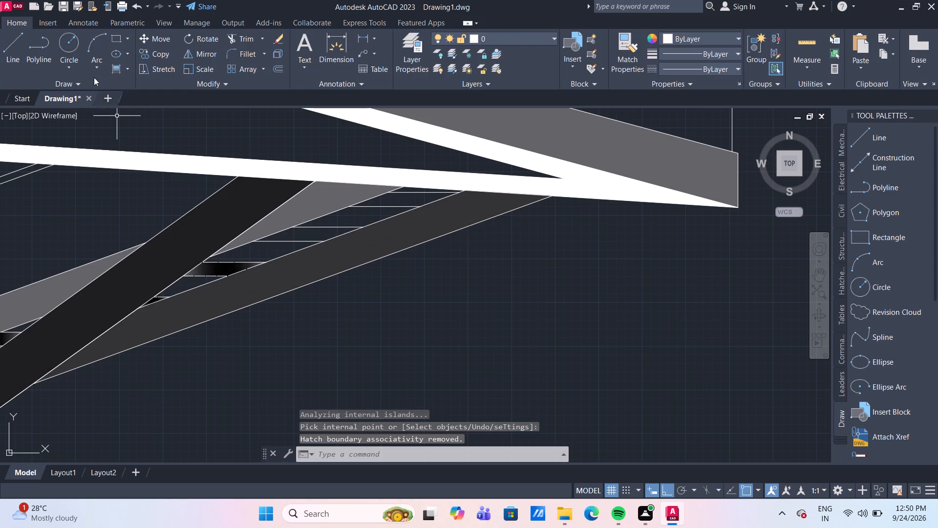
Fill the two uppermost stair treads beneath the deck edge with separate gradients from 99,100,102 to 0,0,0.
{"action": "left_click", "coordinate": [116, 70]}
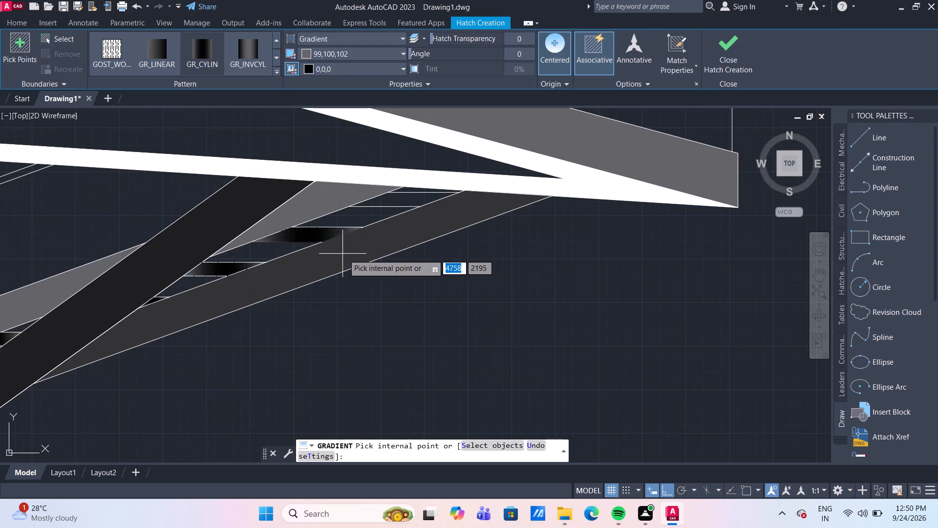
{"action": "left_click", "coordinate": [318, 231]}
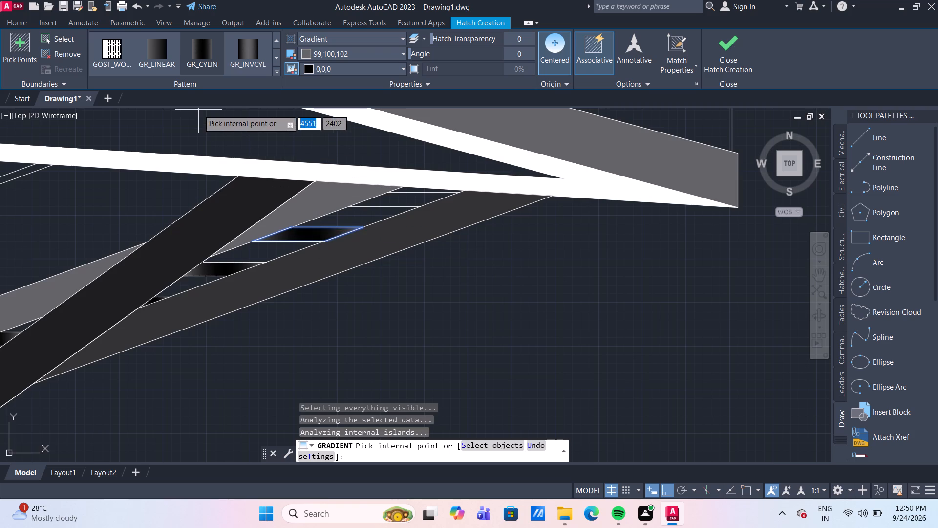
{"action": "key", "text": "Return"}
{"action": "left_click", "coordinate": [120, 66]}
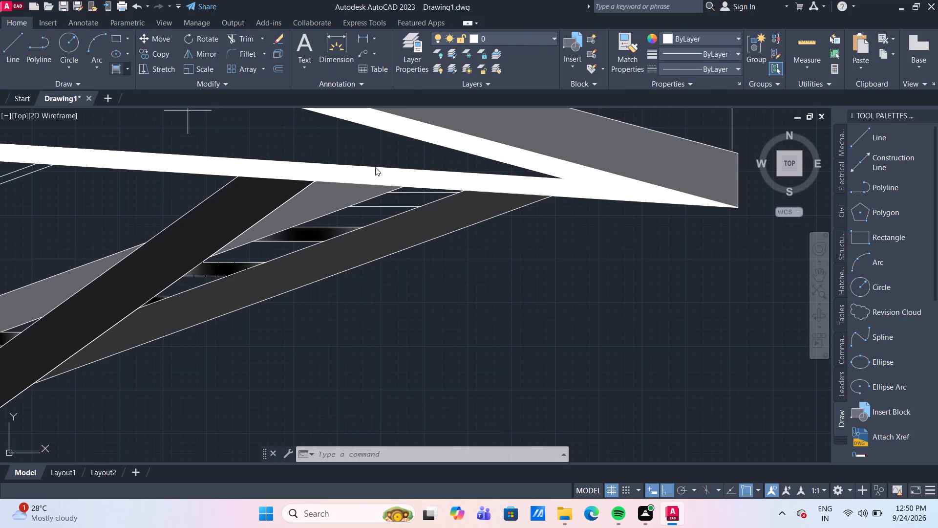
{"action": "left_click", "coordinate": [408, 198]}
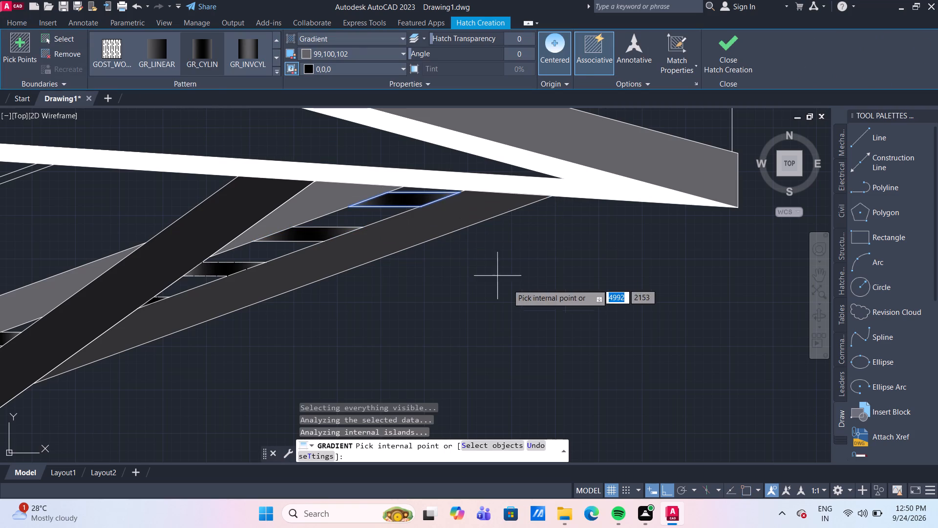
{"action": "key", "text": "Return"}
Examine the stair under the deck and the unfilled railing outlines at the deck's outer end.
{"action": "scroll", "coordinate": [512, 287], "scroll_direction": "down", "scroll_amount": 4}
{"action": "scroll", "coordinate": [437, 308], "scroll_direction": "up", "scroll_amount": 3}
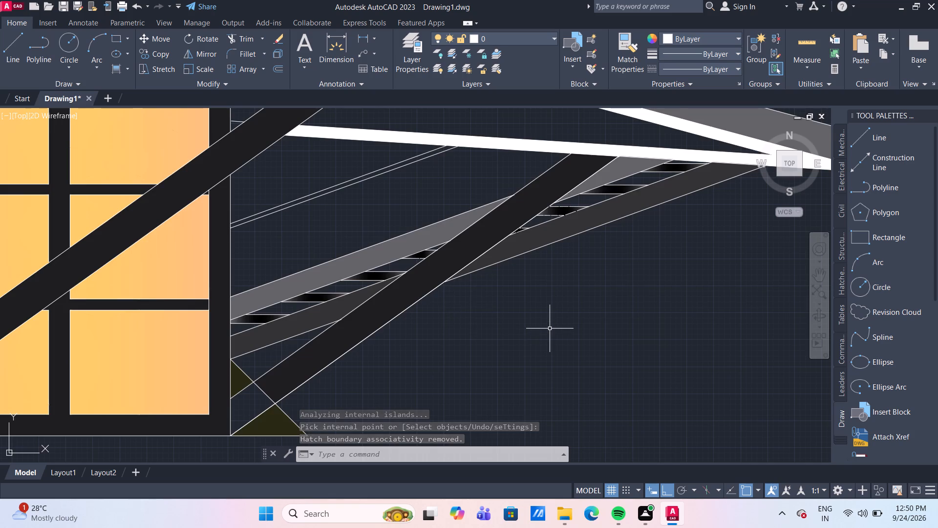
{"action": "scroll", "coordinate": [550, 329], "scroll_direction": "down", "scroll_amount": 1}
{"action": "middle_click_drag", "start_coordinate": [550, 327], "coordinate": [505, 298]}
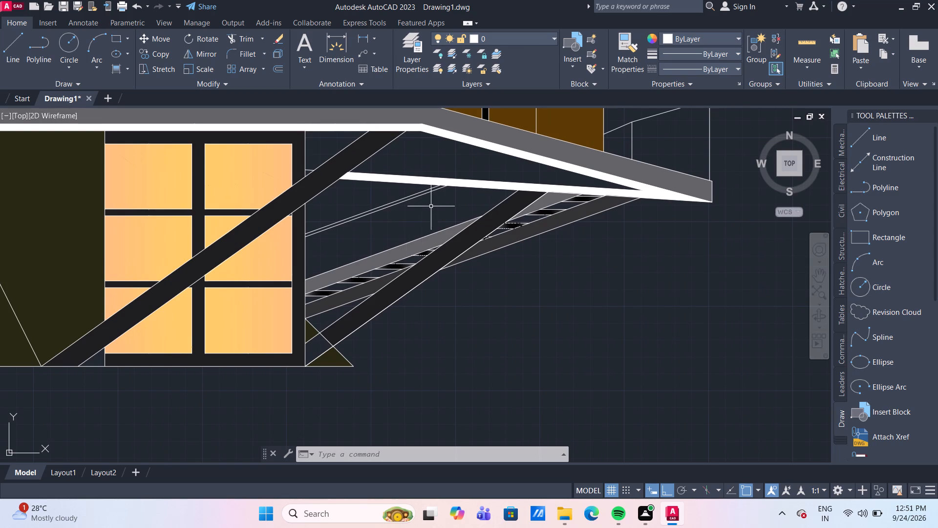
{"action": "middle_click_drag", "start_coordinate": [435, 204], "coordinate": [255, 244]}
{"action": "scroll", "coordinate": [262, 253], "scroll_direction": "down", "scroll_amount": 1}
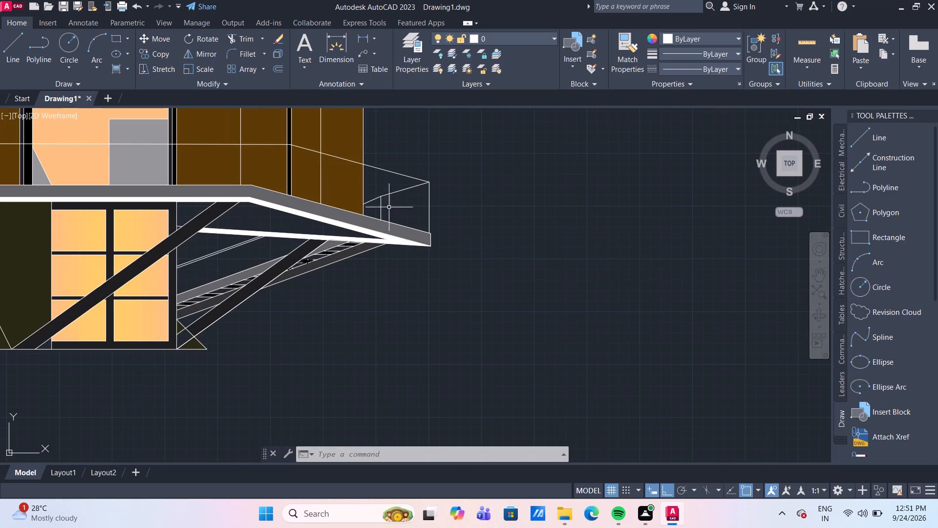
{"action": "scroll", "coordinate": [395, 181], "scroll_direction": "up", "scroll_amount": 2}
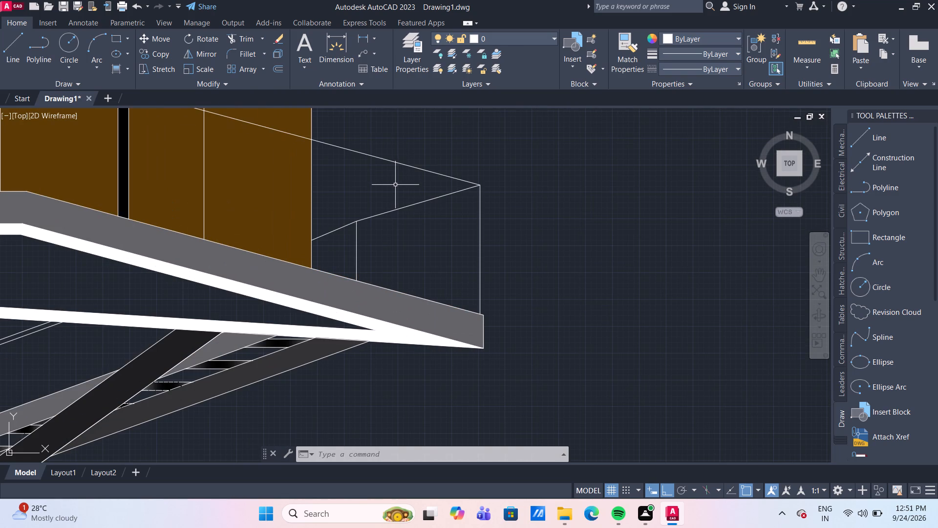
{"action": "middle_click_drag", "start_coordinate": [399, 184], "coordinate": [412, 172]}
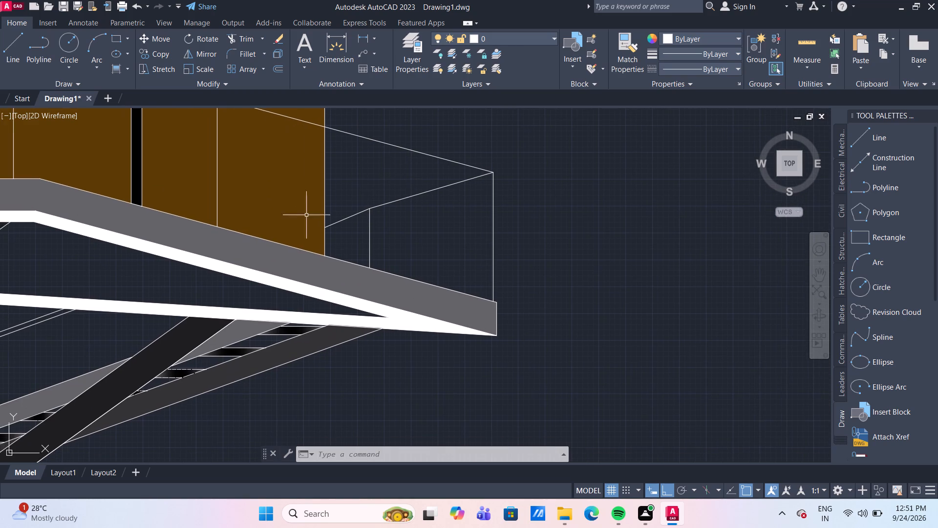
{"action": "scroll", "coordinate": [45, 332], "scroll_direction": "up", "scroll_amount": 2}
{"action": "scroll", "coordinate": [62, 333], "scroll_direction": "down", "scroll_amount": 1}
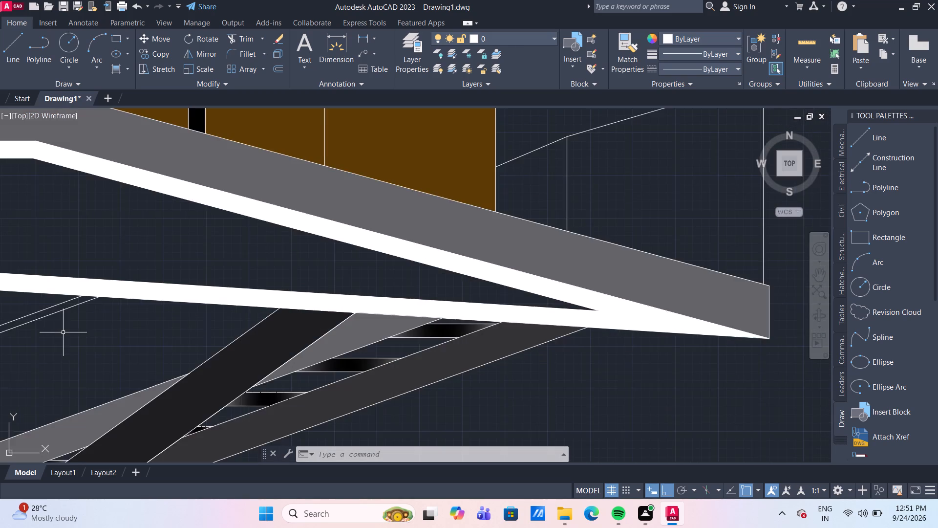
{"action": "middle_click", "coordinate": [64, 332]}
{"action": "scroll", "coordinate": [64, 332], "scroll_direction": "down", "scroll_amount": 1}
{"action": "middle_click_drag", "start_coordinate": [77, 339], "coordinate": [94, 288]}
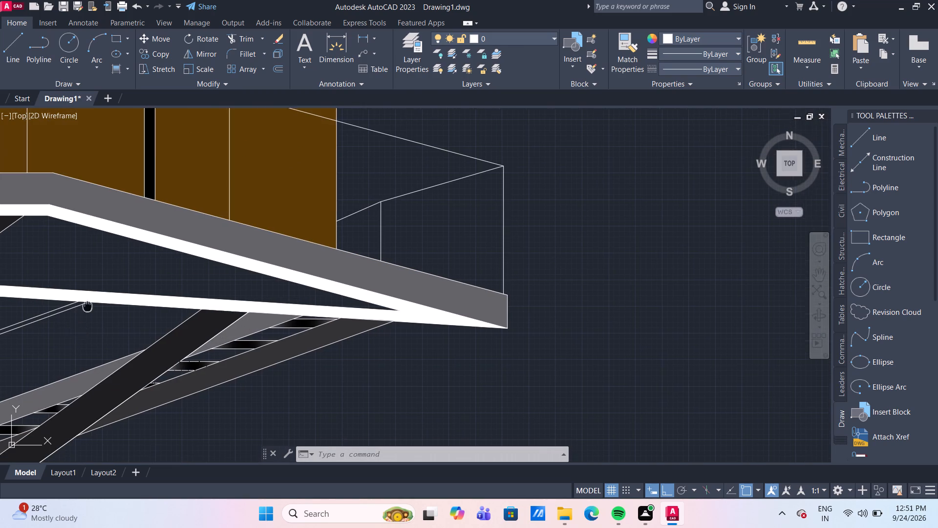
{"action": "middle_click_drag", "start_coordinate": [94, 288], "coordinate": [95, 286]}
Offset the two connected short sloping rail lines beside the brown wall downward by 10.
{"action": "middle_click_drag", "start_coordinate": [484, 182], "coordinate": [369, 258]}
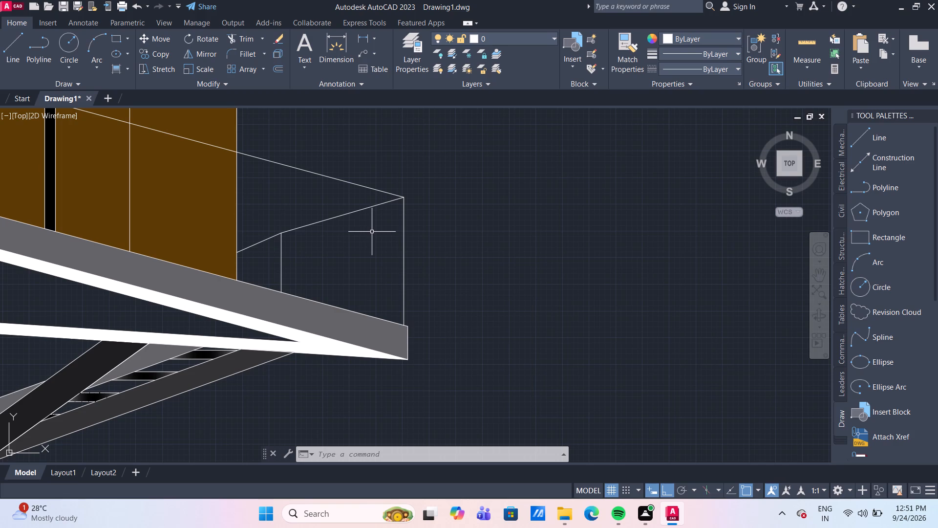
{"action": "key", "text": "o"}
{"action": "key", "text": "Return"}
{"action": "key", "text": "Return"}
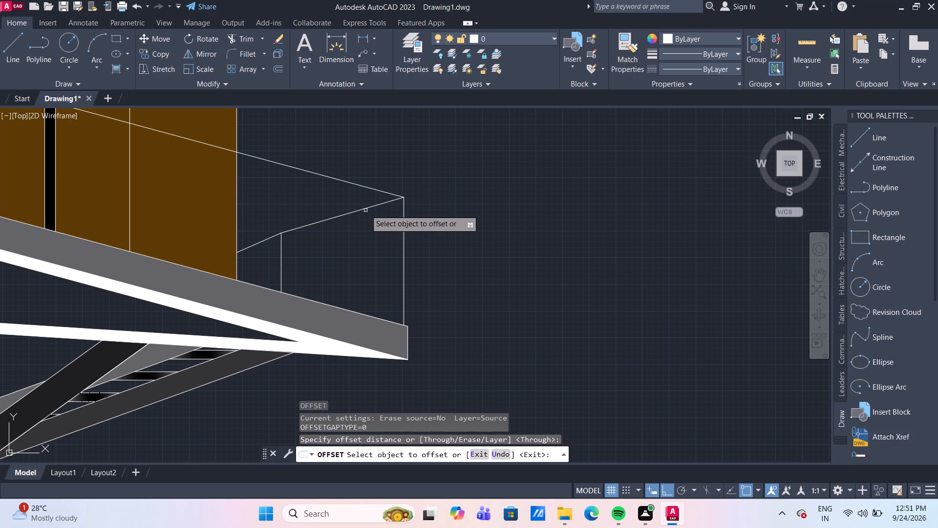
{"action": "left_click", "coordinate": [365, 210]}
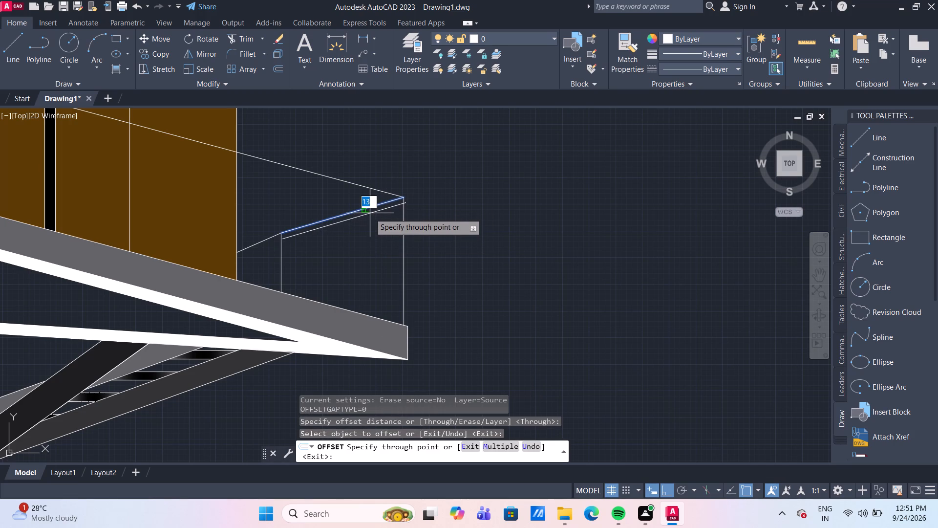
{"action": "type", "text": "10"}
{"action": "key", "text": "Return"}
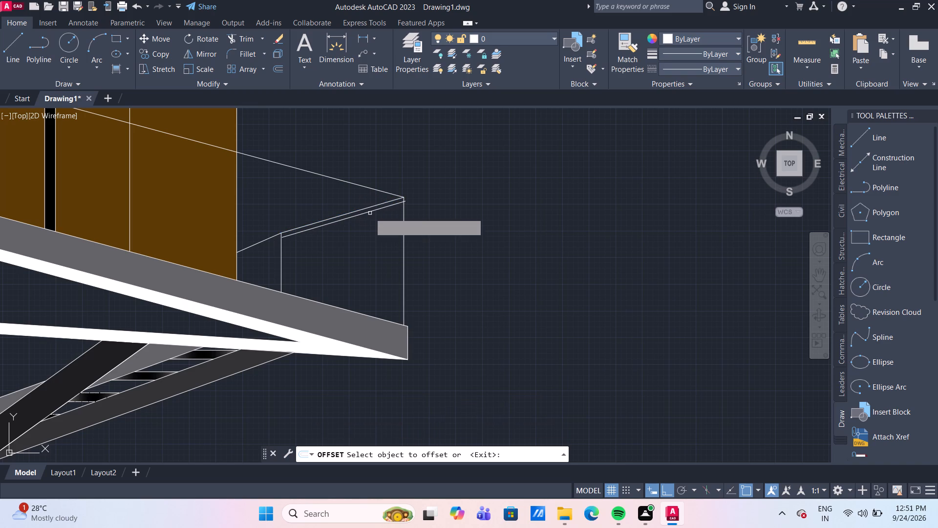
{"action": "scroll", "coordinate": [369, 212], "scroll_direction": "down", "scroll_amount": 3}
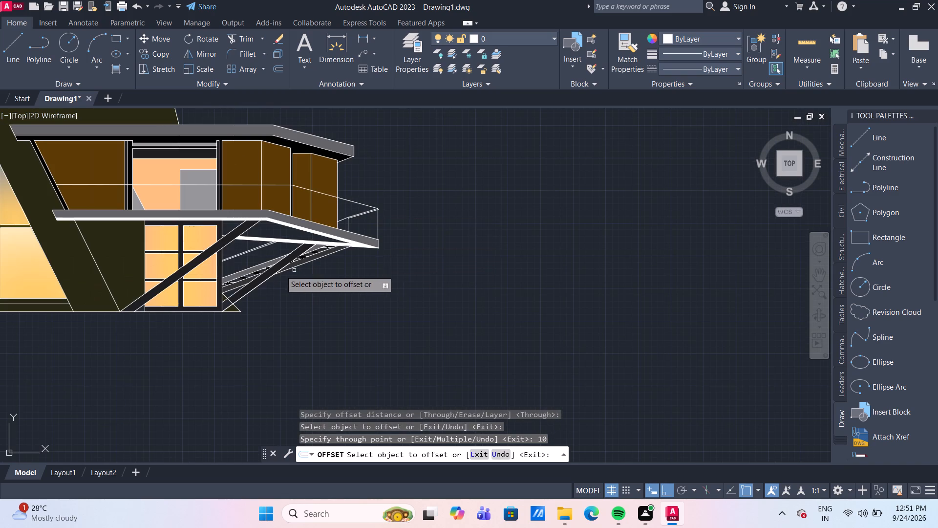
{"action": "scroll", "coordinate": [262, 251], "scroll_direction": "up", "scroll_amount": 2}
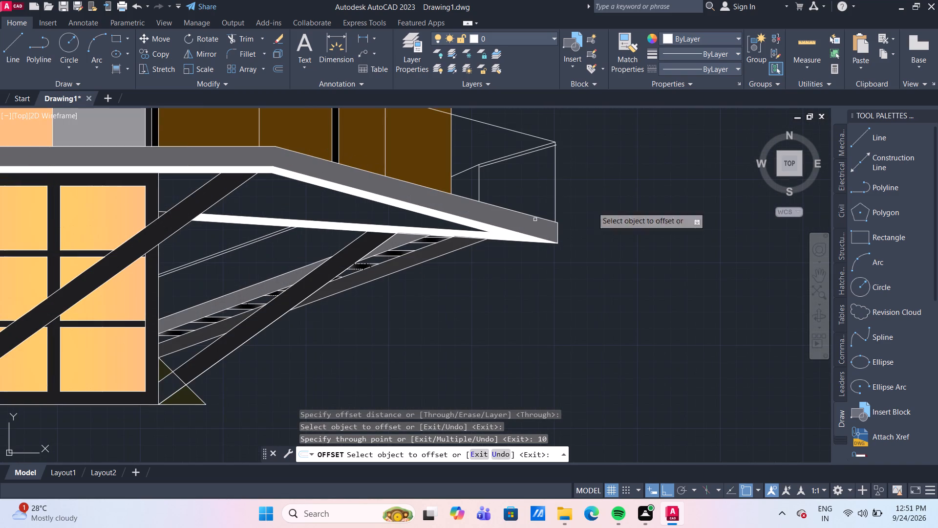
{"action": "scroll", "coordinate": [479, 171], "scroll_direction": "up", "scroll_amount": 3}
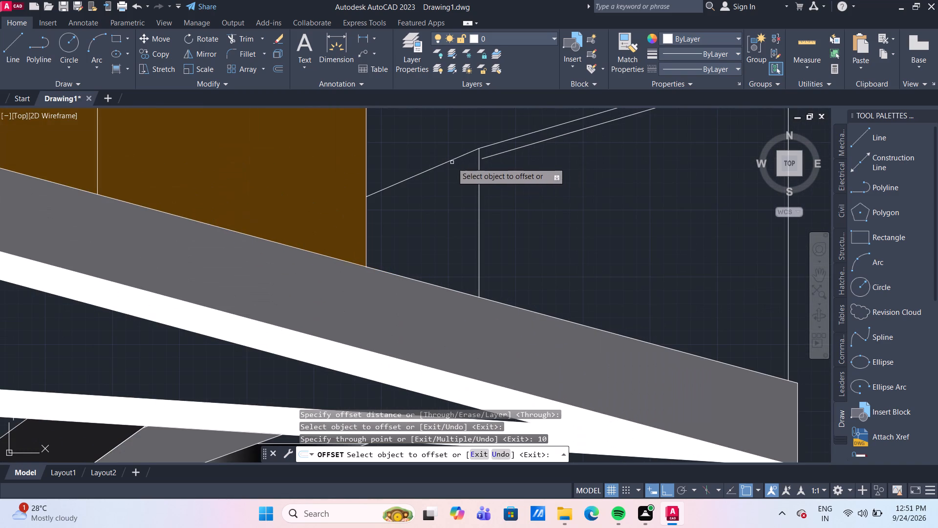
{"action": "left_click", "coordinate": [450, 161]}
{"action": "type", "text": "10"}
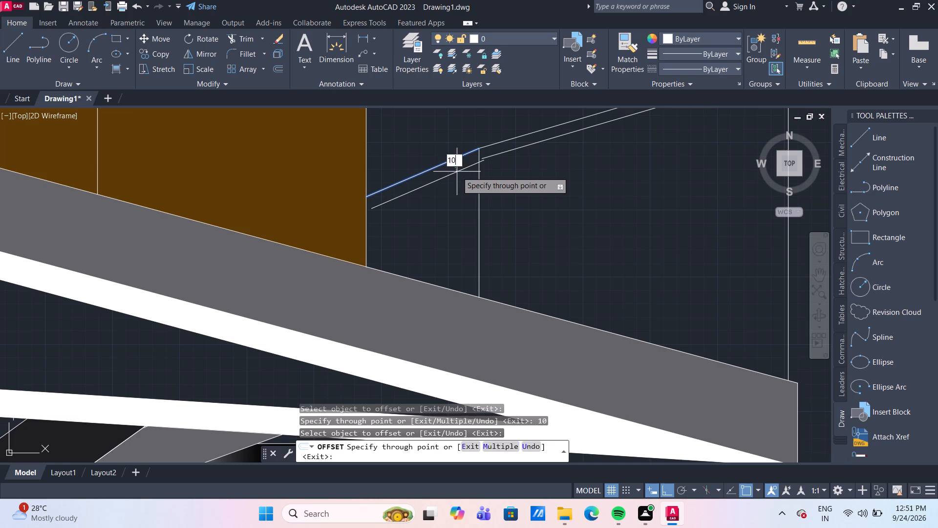
{"action": "key", "text": "Return"}
Offset the long sloping front rail line that runs from the brown wall panels to the railing's outer corner downward by 10.
{"action": "scroll", "coordinate": [457, 172], "scroll_direction": "down", "scroll_amount": 2}
{"action": "middle_click_drag", "start_coordinate": [547, 172], "coordinate": [501, 256]}
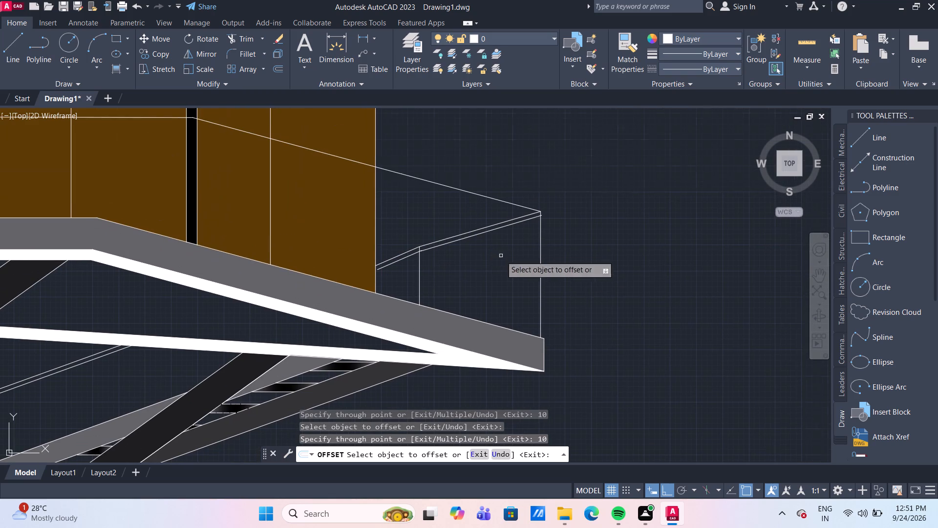
{"action": "left_click", "coordinate": [451, 187]}
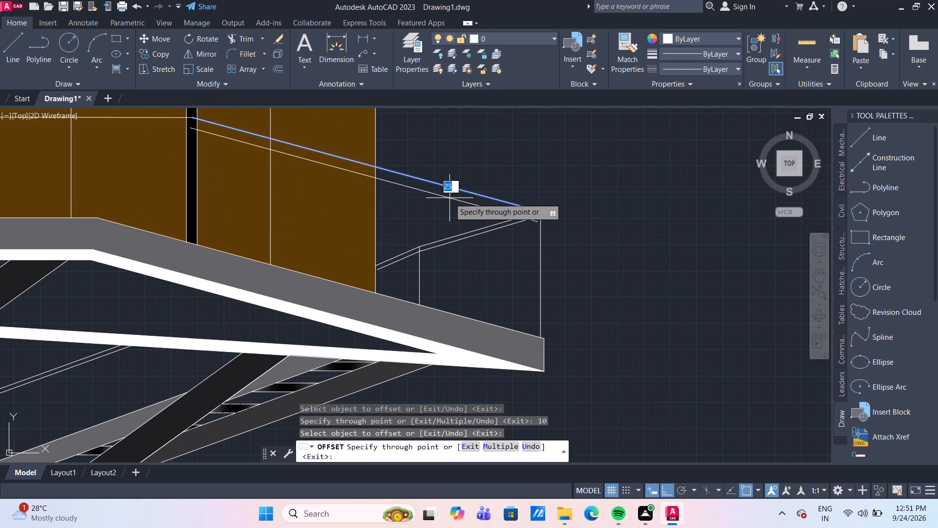
{"action": "type", "text": "10"}
{"action": "key", "text": "Return"}
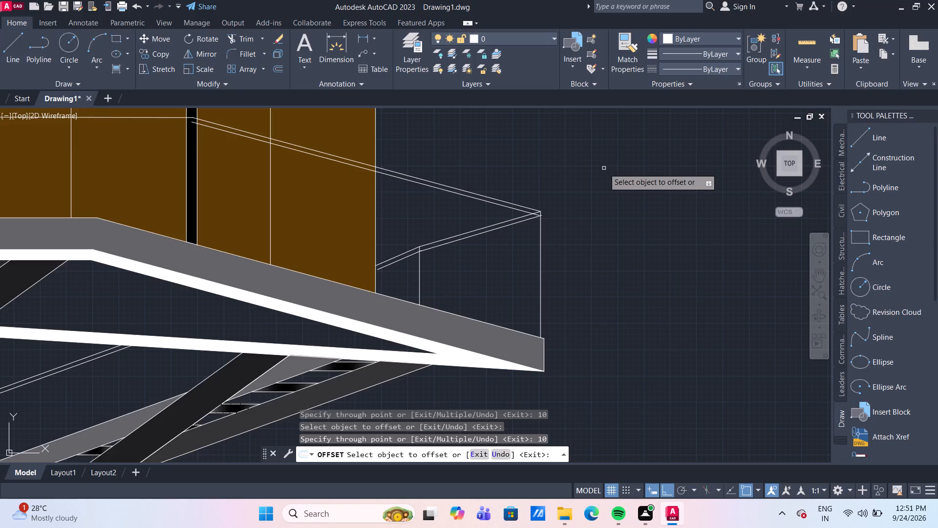
{"action": "key", "text": "Escape"}
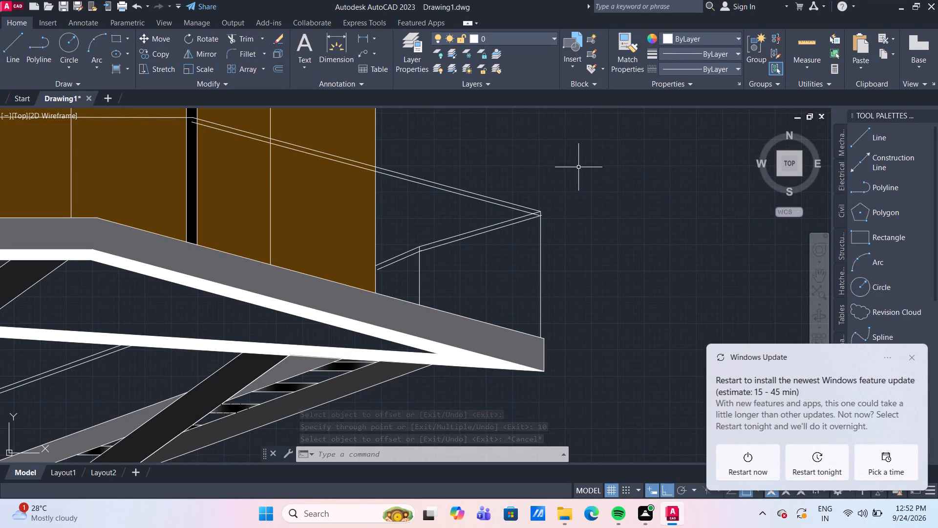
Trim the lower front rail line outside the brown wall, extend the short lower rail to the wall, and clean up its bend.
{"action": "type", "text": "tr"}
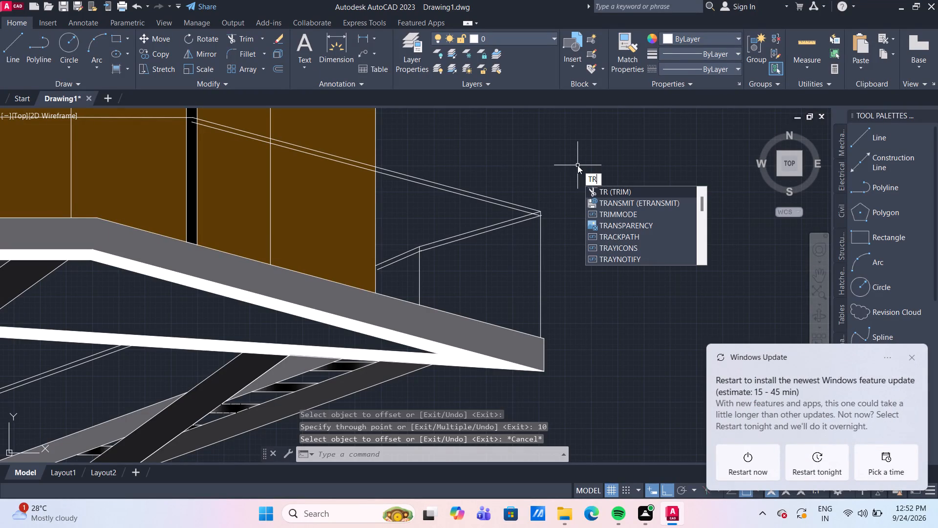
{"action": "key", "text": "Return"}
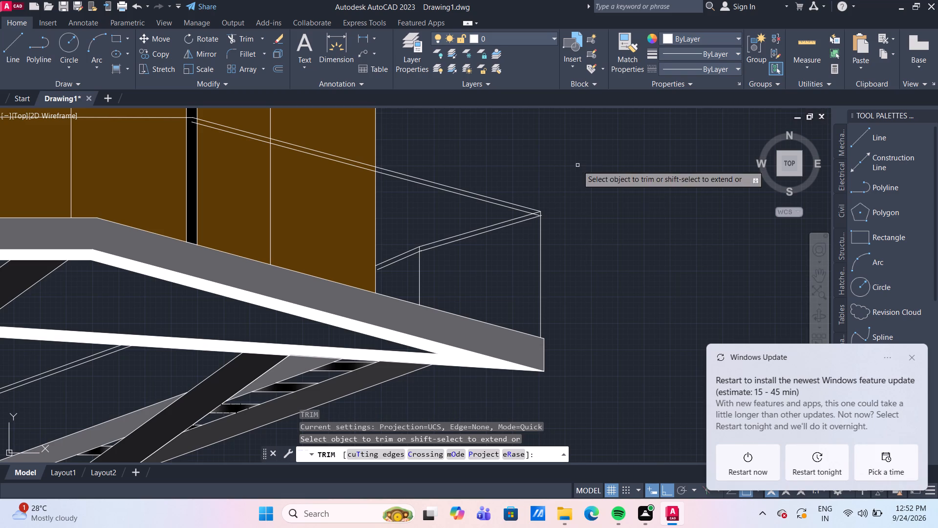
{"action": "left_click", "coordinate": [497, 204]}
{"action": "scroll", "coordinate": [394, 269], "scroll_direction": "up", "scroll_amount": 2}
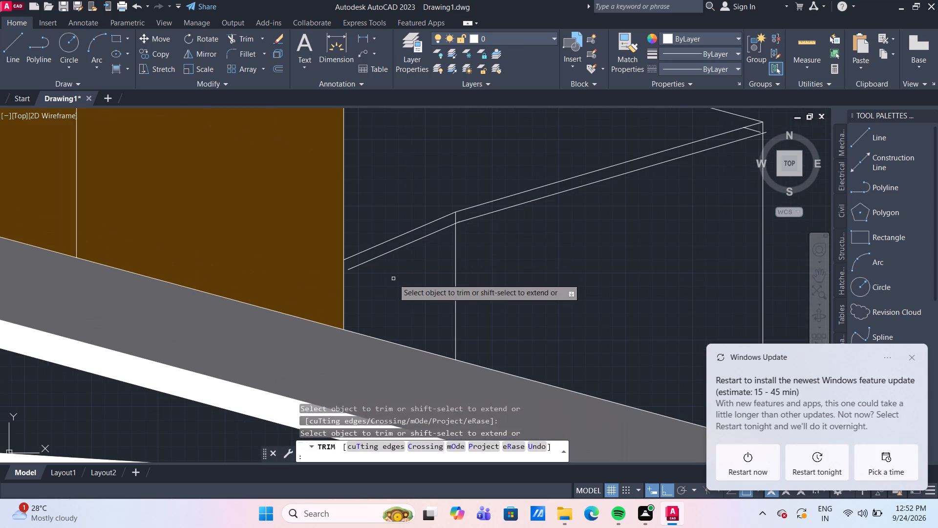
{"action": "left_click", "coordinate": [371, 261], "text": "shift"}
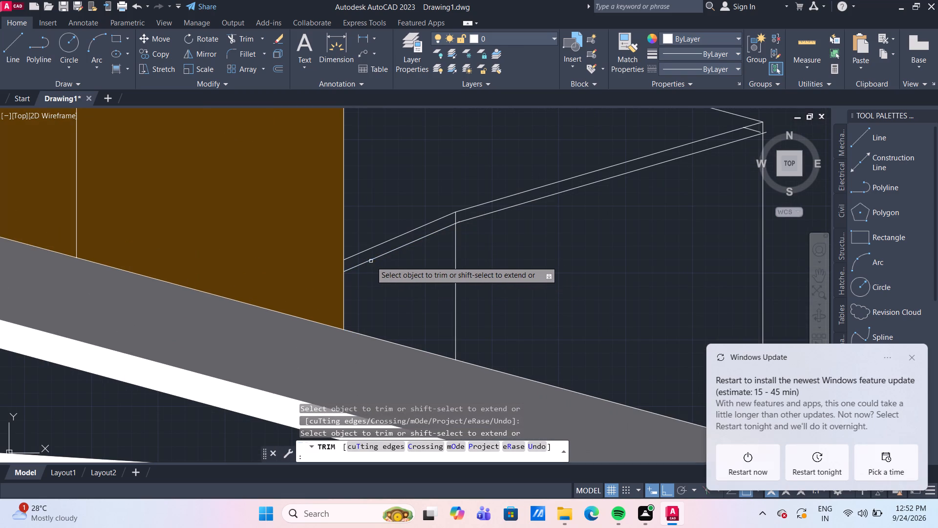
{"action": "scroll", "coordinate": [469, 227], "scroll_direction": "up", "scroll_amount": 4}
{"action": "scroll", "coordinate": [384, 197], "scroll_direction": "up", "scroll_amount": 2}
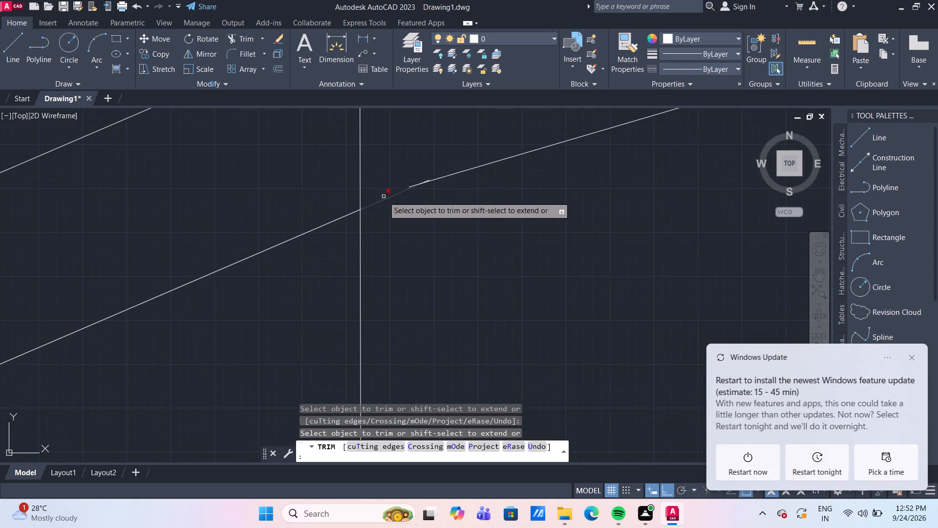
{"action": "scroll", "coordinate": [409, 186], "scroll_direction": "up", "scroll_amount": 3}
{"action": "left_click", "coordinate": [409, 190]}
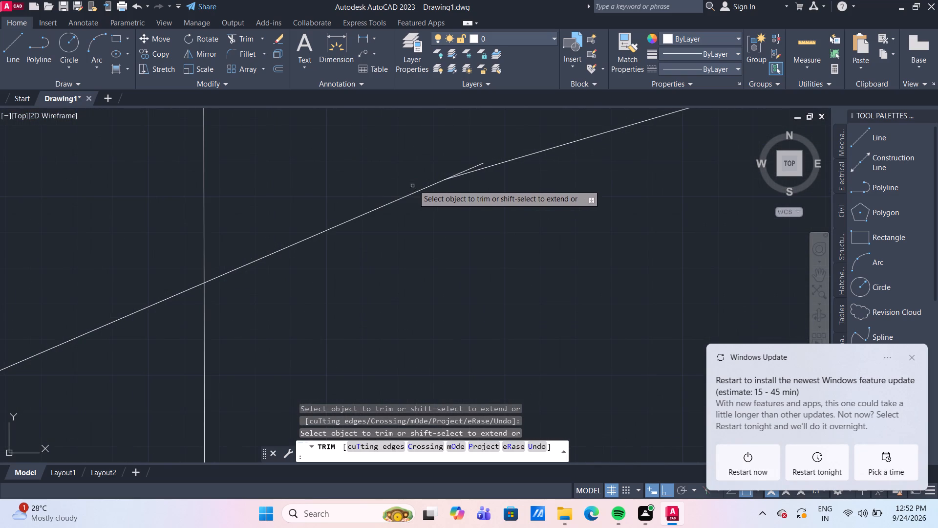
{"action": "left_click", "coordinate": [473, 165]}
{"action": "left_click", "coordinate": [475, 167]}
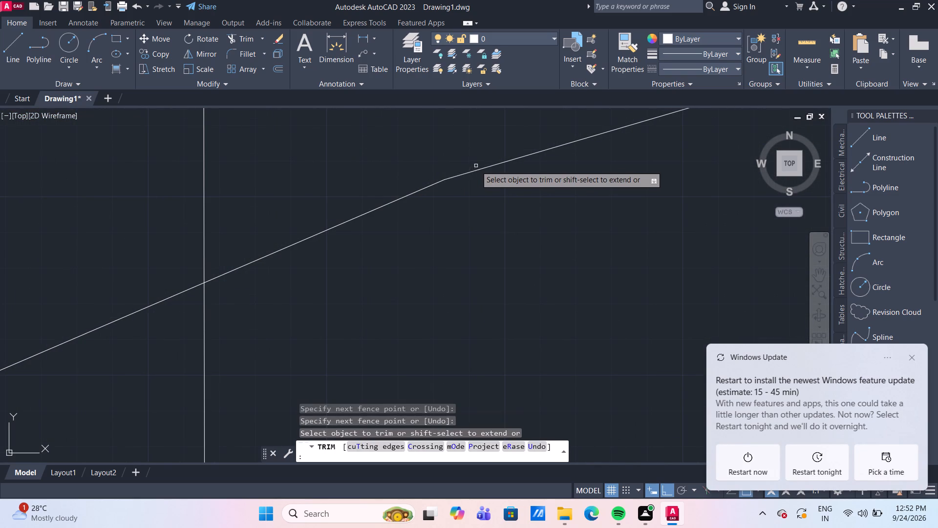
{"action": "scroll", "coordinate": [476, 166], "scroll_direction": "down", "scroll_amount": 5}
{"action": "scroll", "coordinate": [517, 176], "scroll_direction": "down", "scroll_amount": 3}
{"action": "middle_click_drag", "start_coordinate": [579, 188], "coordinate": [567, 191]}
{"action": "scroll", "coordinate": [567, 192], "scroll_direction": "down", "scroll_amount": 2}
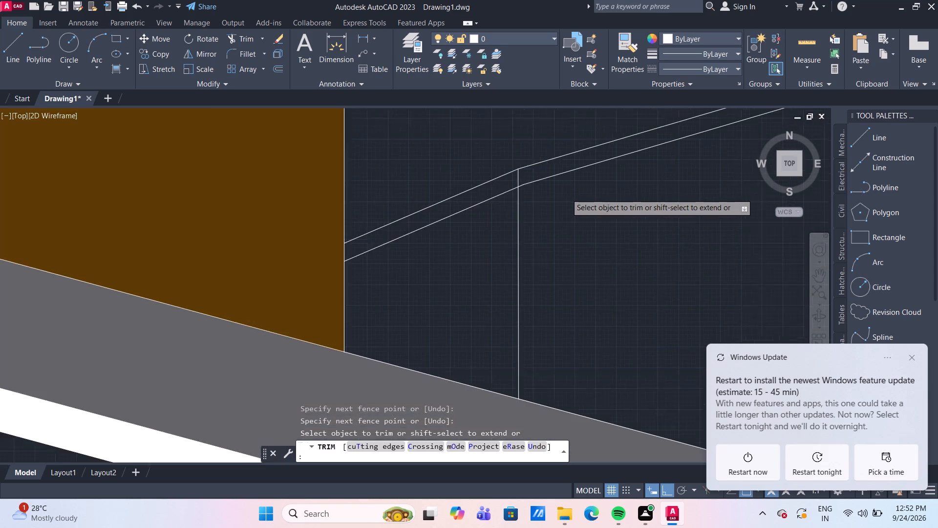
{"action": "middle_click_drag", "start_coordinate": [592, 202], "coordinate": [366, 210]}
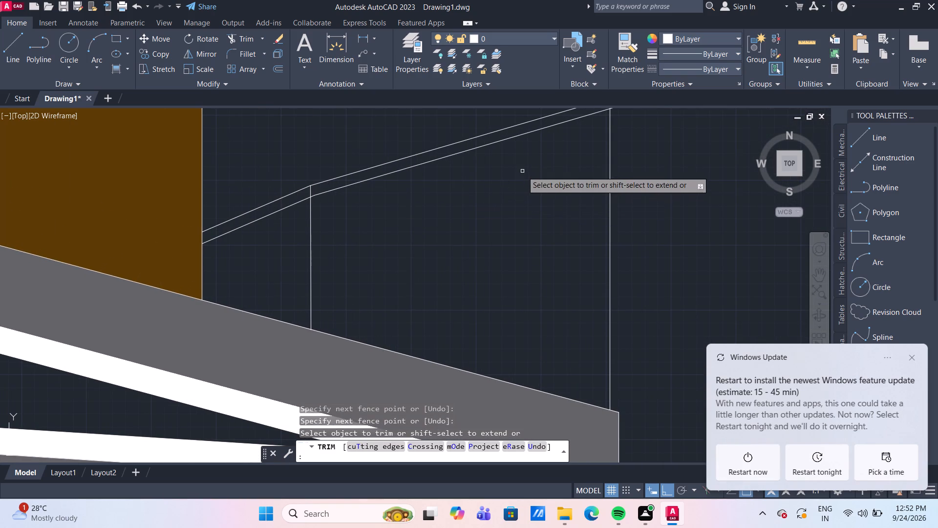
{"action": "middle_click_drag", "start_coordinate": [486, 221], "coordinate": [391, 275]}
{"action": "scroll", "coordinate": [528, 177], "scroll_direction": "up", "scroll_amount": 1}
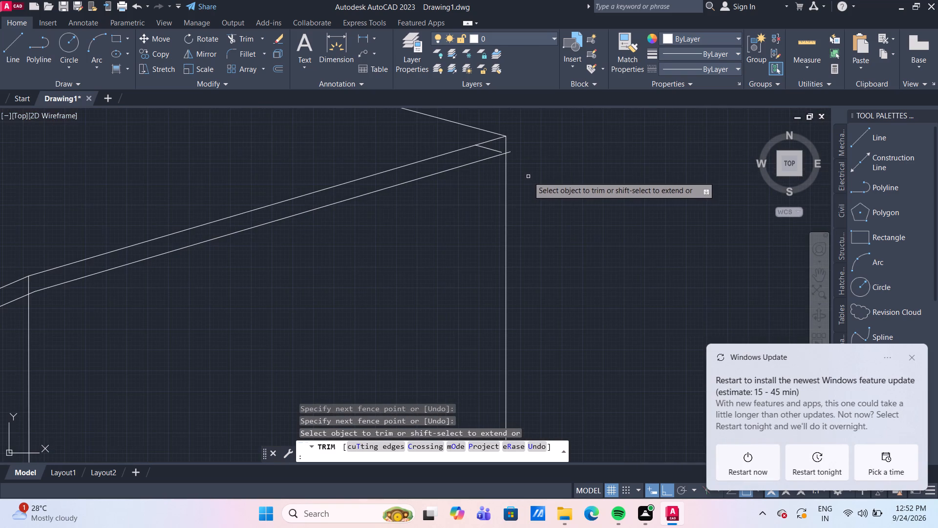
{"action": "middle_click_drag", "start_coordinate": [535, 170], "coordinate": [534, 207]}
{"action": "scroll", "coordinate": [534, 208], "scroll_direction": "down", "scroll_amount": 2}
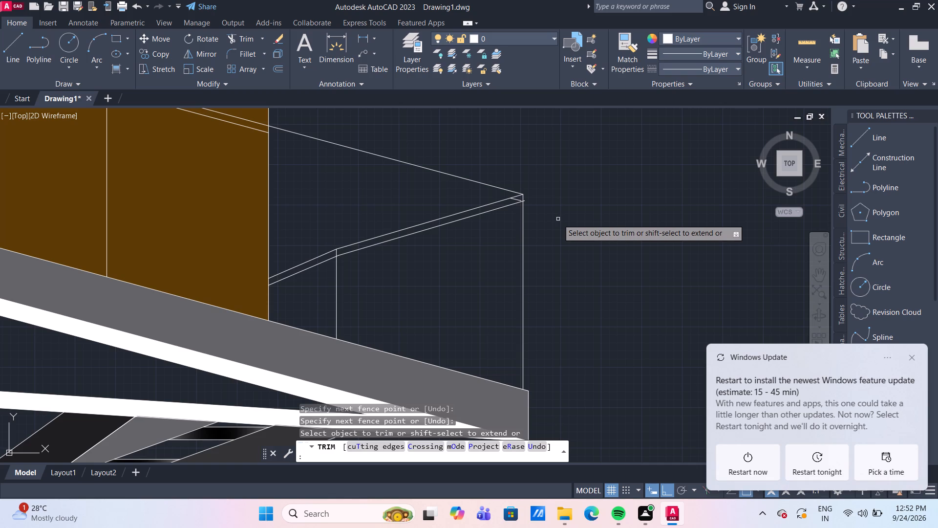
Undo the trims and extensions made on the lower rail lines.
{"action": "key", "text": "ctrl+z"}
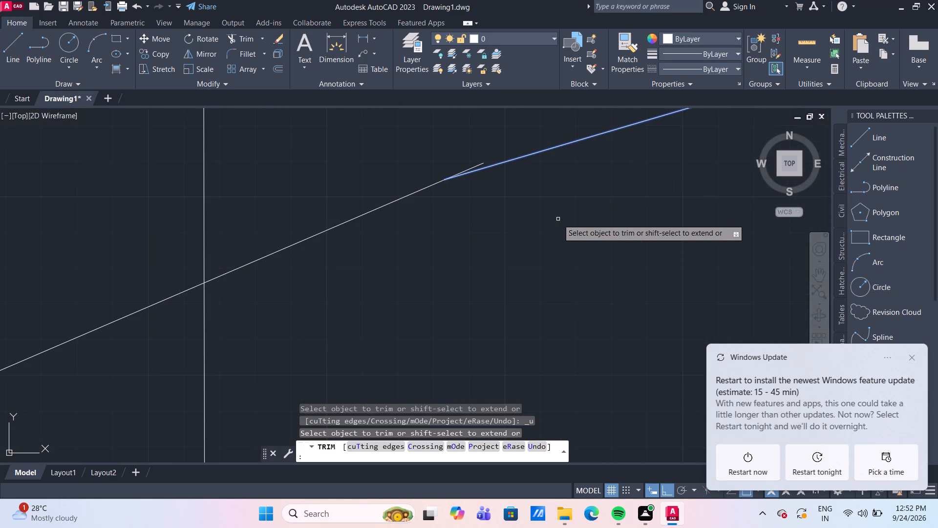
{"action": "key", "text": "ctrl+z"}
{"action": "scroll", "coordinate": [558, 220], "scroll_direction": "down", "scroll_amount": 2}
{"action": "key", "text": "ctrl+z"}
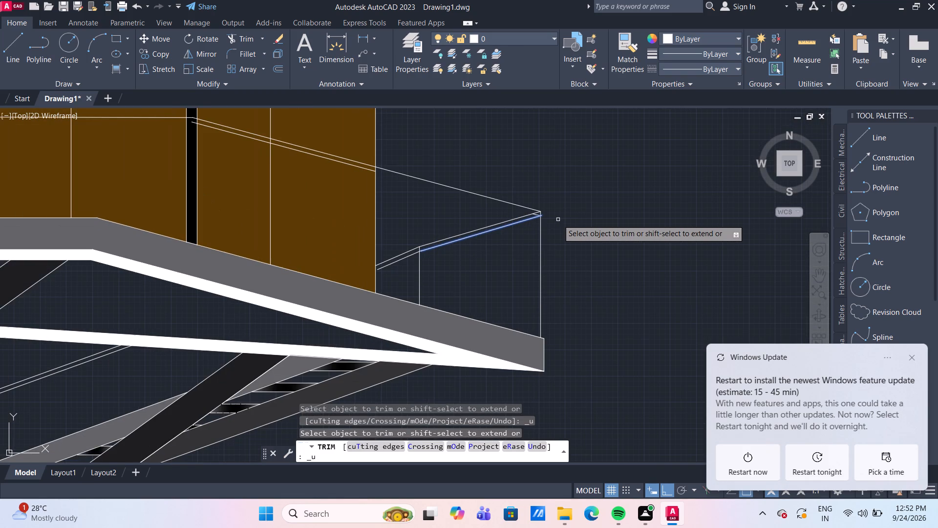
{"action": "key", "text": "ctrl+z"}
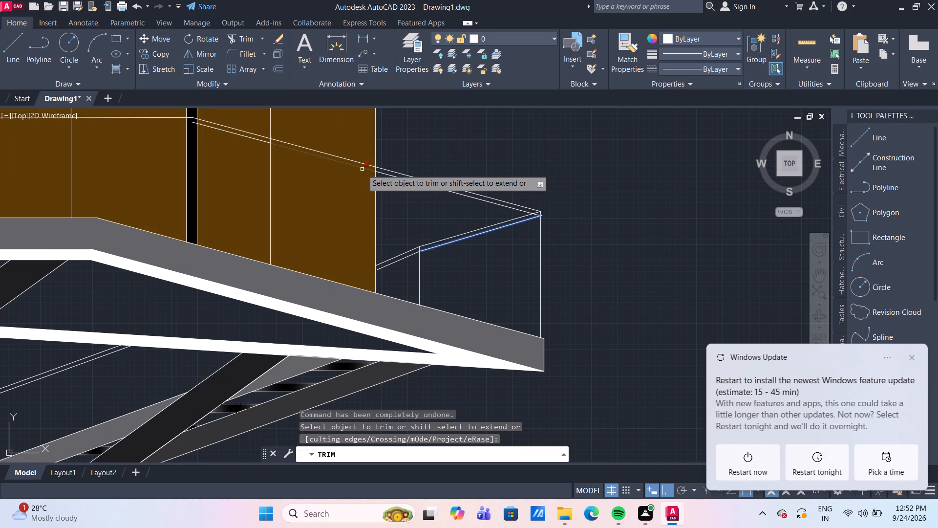
Trim away the portions of the lower front rail line that cross the brown wall panels.
{"action": "left_click", "coordinate": [361, 166]}
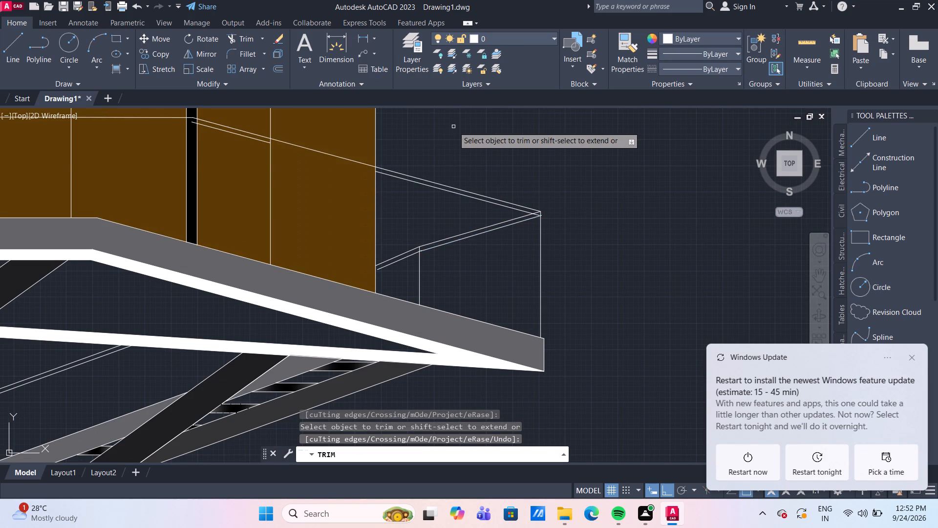
{"action": "left_click", "coordinate": [220, 131]}
{"action": "left_click", "coordinate": [194, 122]}
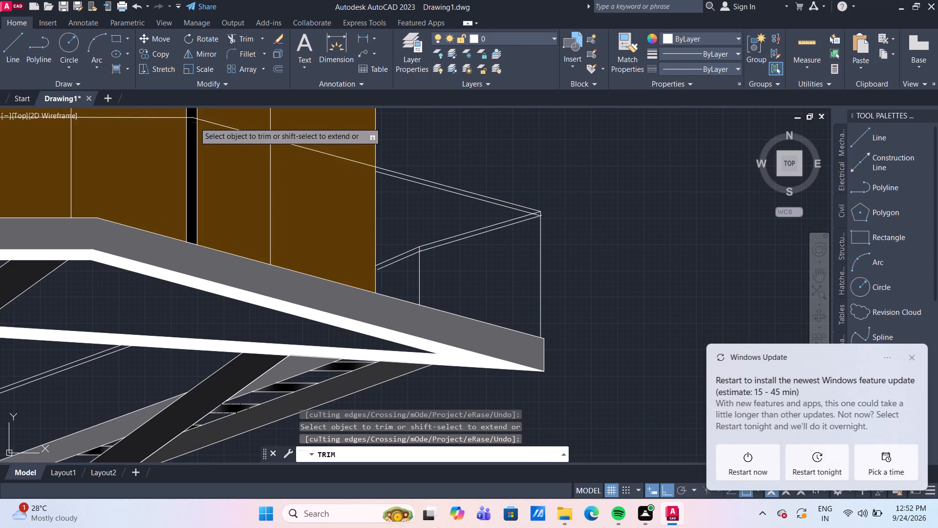
Extend the short lower rail line to the brown wall's edge and trim both overruns where the lower rail lines bend.
{"action": "scroll", "coordinate": [482, 155], "scroll_direction": "down", "scroll_amount": 1}
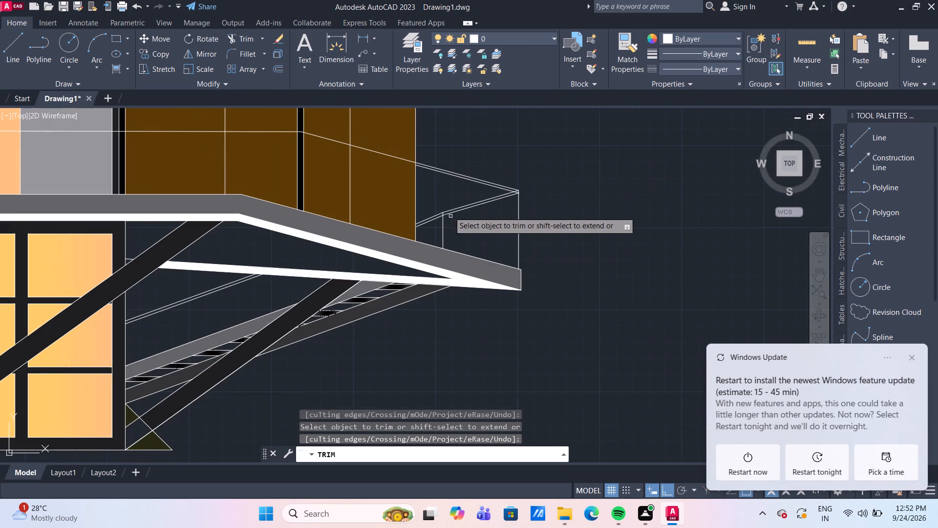
{"action": "scroll", "coordinate": [424, 180], "scroll_direction": "up", "scroll_amount": 2}
{"action": "scroll", "coordinate": [469, 261], "scroll_direction": "up", "scroll_amount": 2}
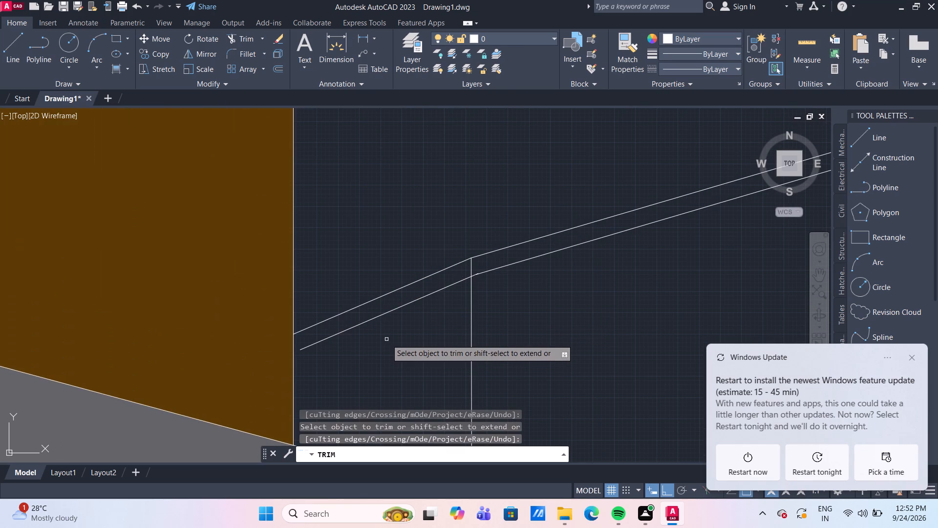
{"action": "left_click", "coordinate": [368, 322], "text": "shift"}
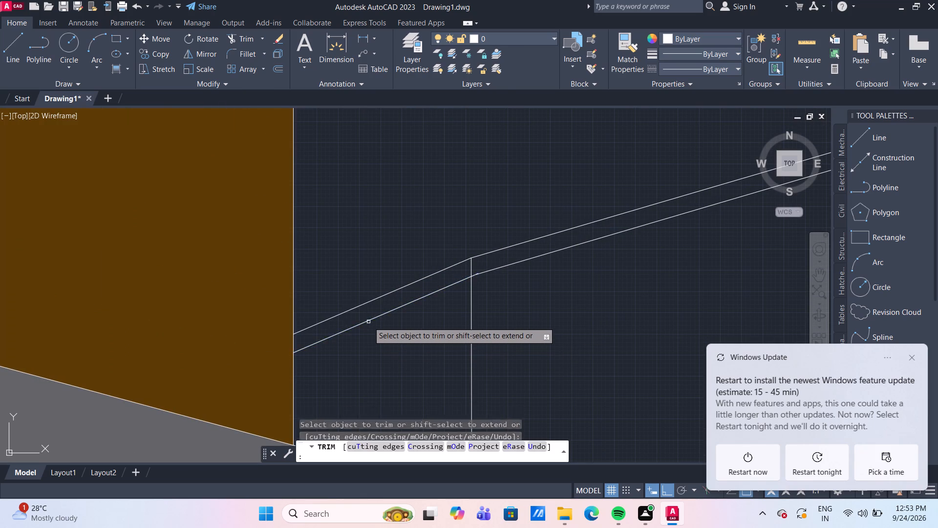
{"action": "scroll", "coordinate": [481, 271], "scroll_direction": "up", "scroll_amount": 7}
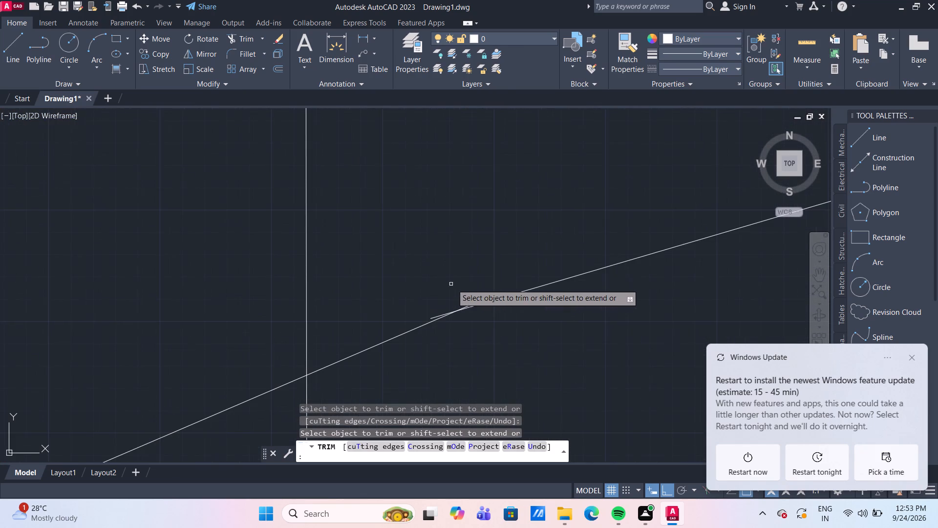
{"action": "left_click", "coordinate": [476, 301]}
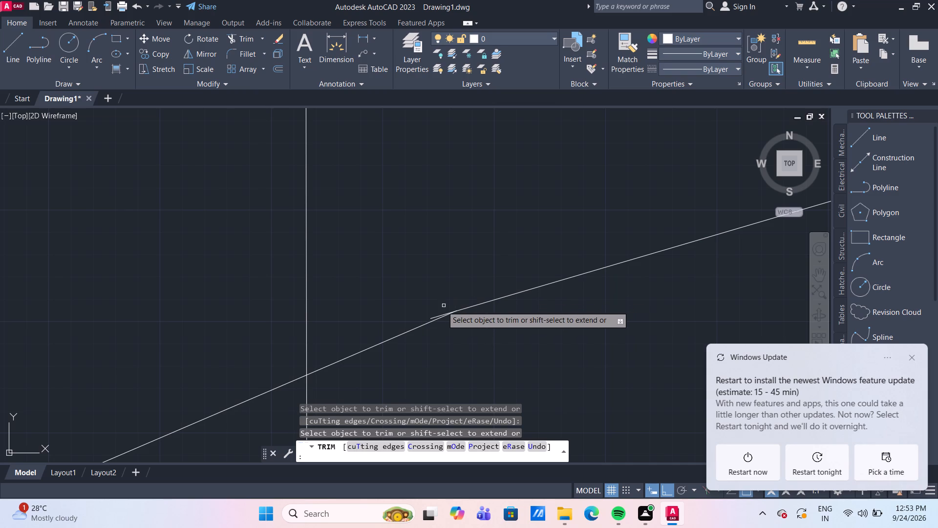
{"action": "left_click", "coordinate": [431, 316]}
{"action": "scroll", "coordinate": [435, 271], "scroll_direction": "down", "scroll_amount": 4}
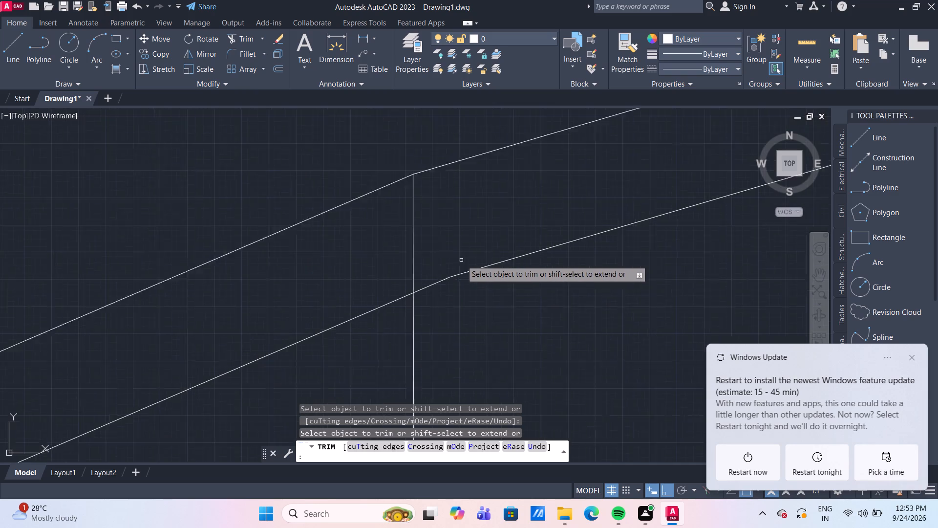
Trim the overrunning rail line past the outer post and the two crossing rail ends inside the railing's outer corner.
{"action": "scroll", "coordinate": [461, 260], "scroll_direction": "down", "scroll_amount": 2}
{"action": "scroll", "coordinate": [572, 279], "scroll_direction": "down", "scroll_amount": 3}
{"action": "scroll", "coordinate": [615, 299], "scroll_direction": "down", "scroll_amount": 2}
{"action": "middle_click_drag", "start_coordinate": [611, 295], "coordinate": [553, 292]}
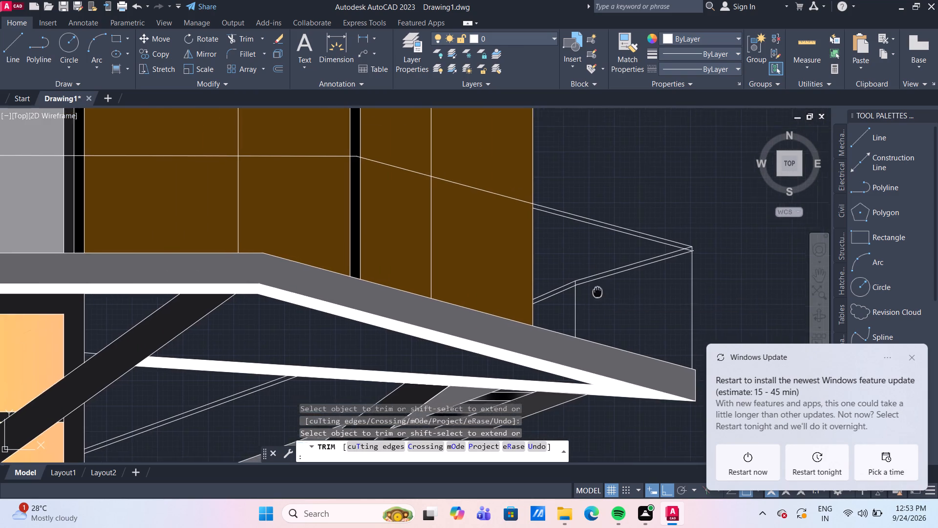
{"action": "middle_click_drag", "start_coordinate": [553, 292], "coordinate": [400, 270]}
{"action": "scroll", "coordinate": [473, 229], "scroll_direction": "up", "scroll_amount": 6}
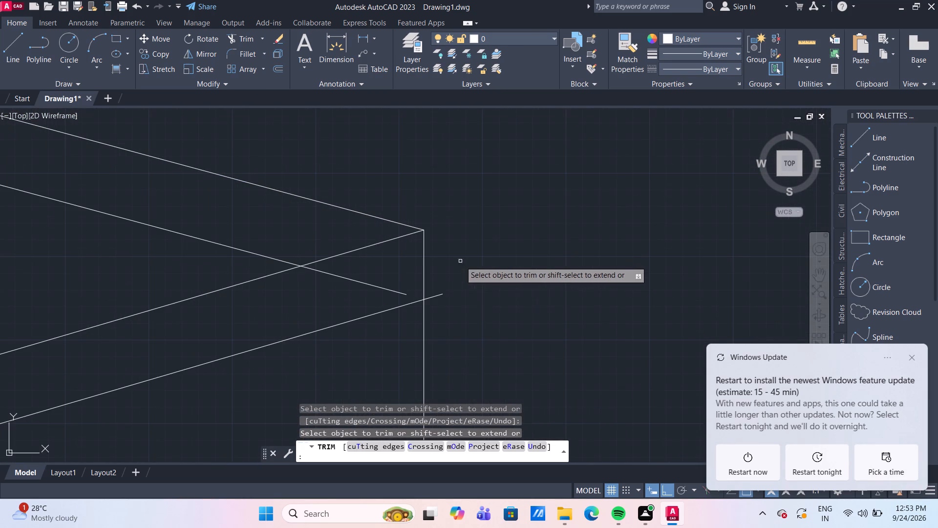
{"action": "left_click", "coordinate": [435, 295]}
{"action": "left_click_drag", "start_coordinate": [338, 290], "coordinate": [339, 278]}
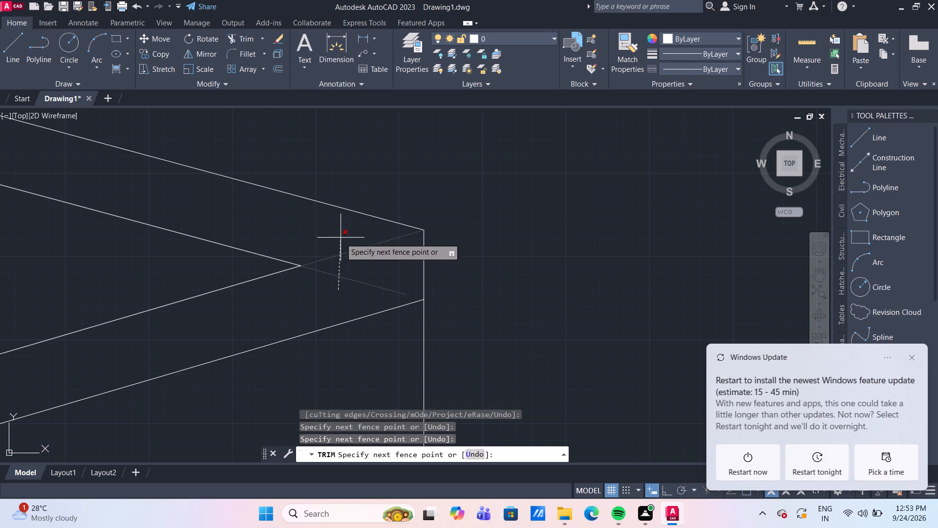
{"action": "left_click", "coordinate": [341, 240]}
{"action": "scroll", "coordinate": [487, 244], "scroll_direction": "down", "scroll_amount": 4}
{"action": "scroll", "coordinate": [541, 255], "scroll_direction": "down", "scroll_amount": 2}
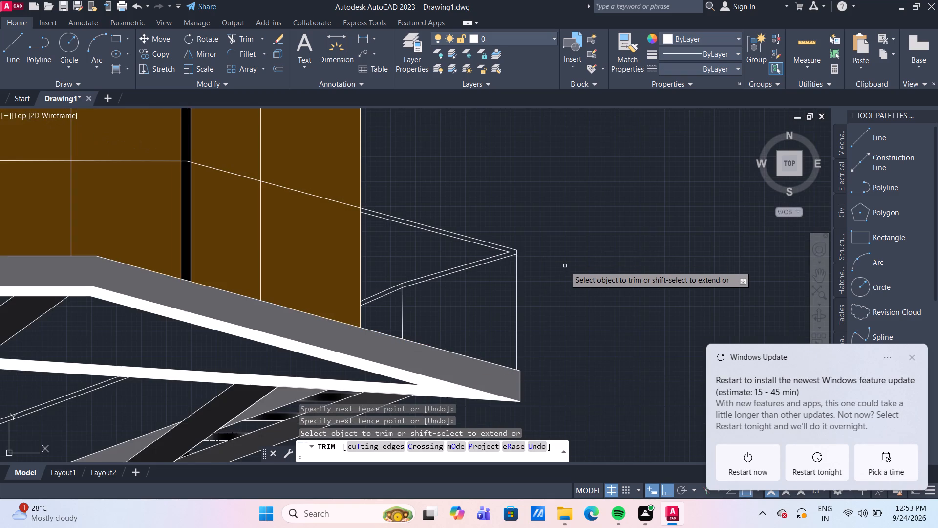
{"action": "scroll", "coordinate": [565, 266], "scroll_direction": "down", "scroll_amount": 1}
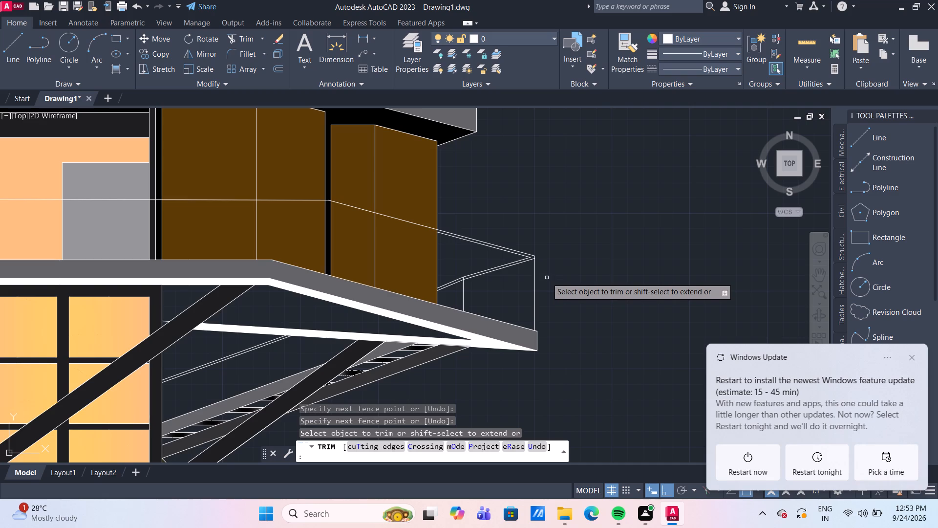
{"action": "middle_click_drag", "start_coordinate": [560, 287], "coordinate": [569, 236]}
{"action": "key", "text": "Escape"}
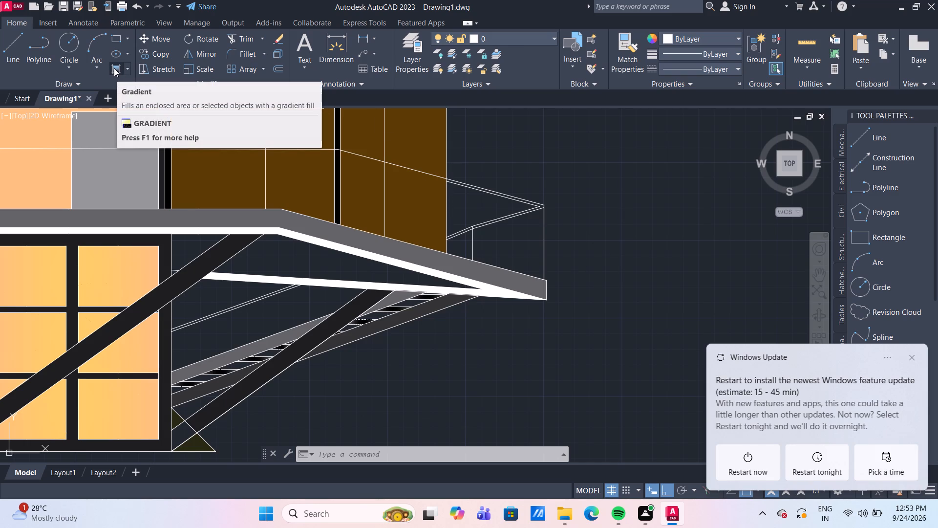
Fill the narrow sloping stair handrail strip beneath the white deck beam with a solid 41,41,21 hatch.
{"action": "left_click", "coordinate": [130, 69]}
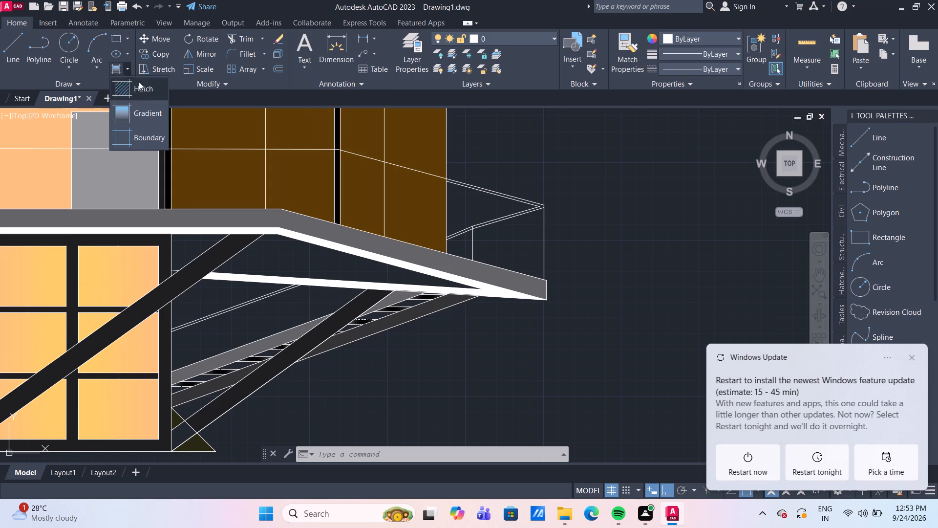
{"action": "left_click", "coordinate": [146, 93]}
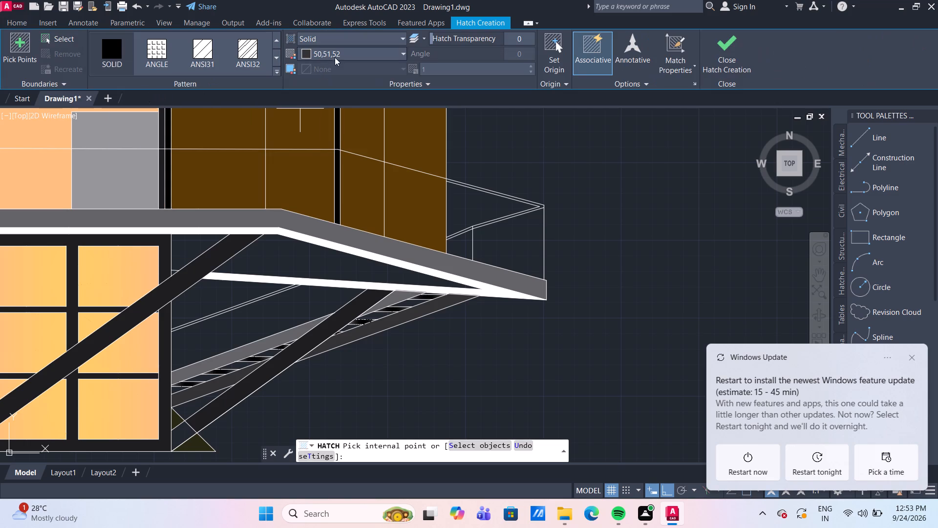
{"action": "scroll", "coordinate": [261, 303], "scroll_direction": "up", "scroll_amount": 4}
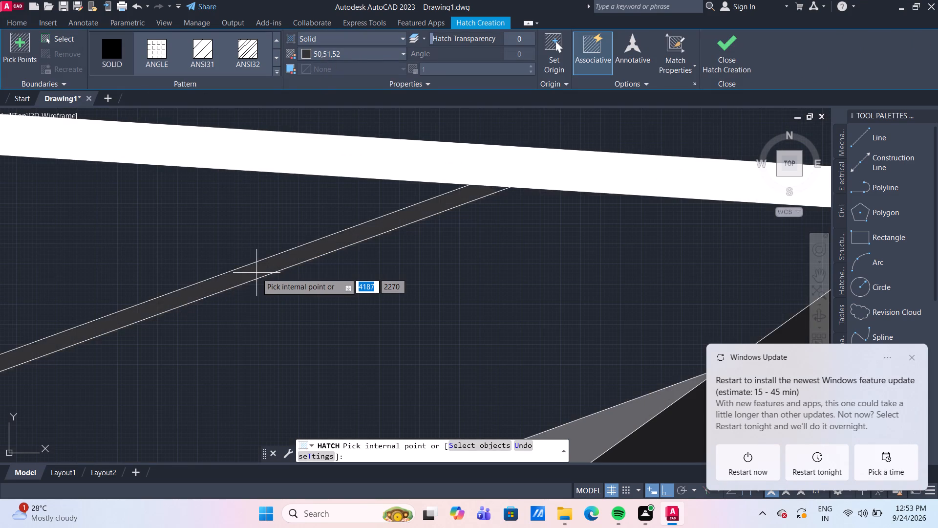
{"action": "left_click", "coordinate": [359, 53]}
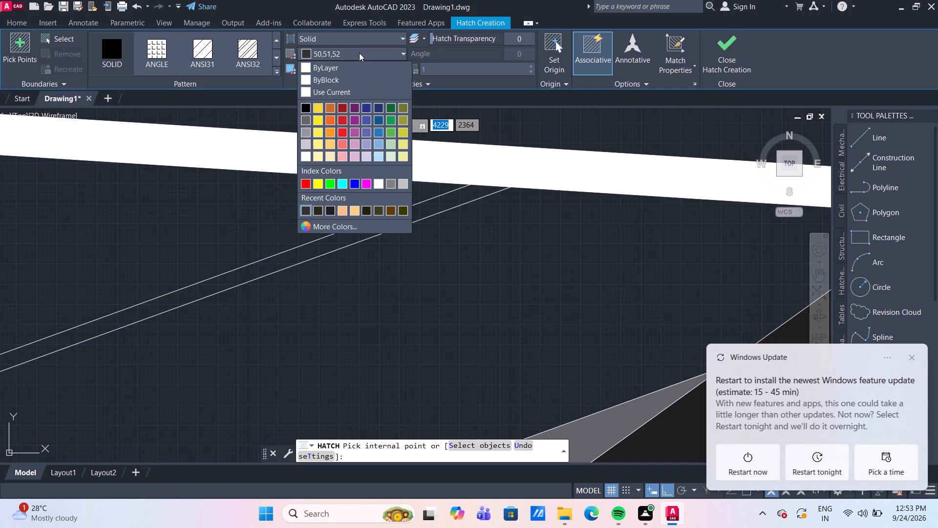
{"action": "left_click", "coordinate": [320, 209]}
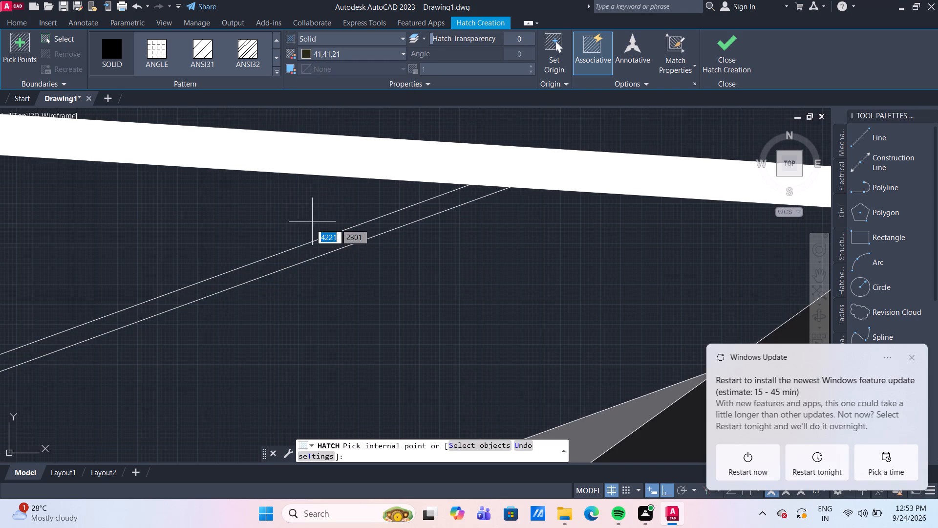
{"action": "left_click", "coordinate": [288, 261]}
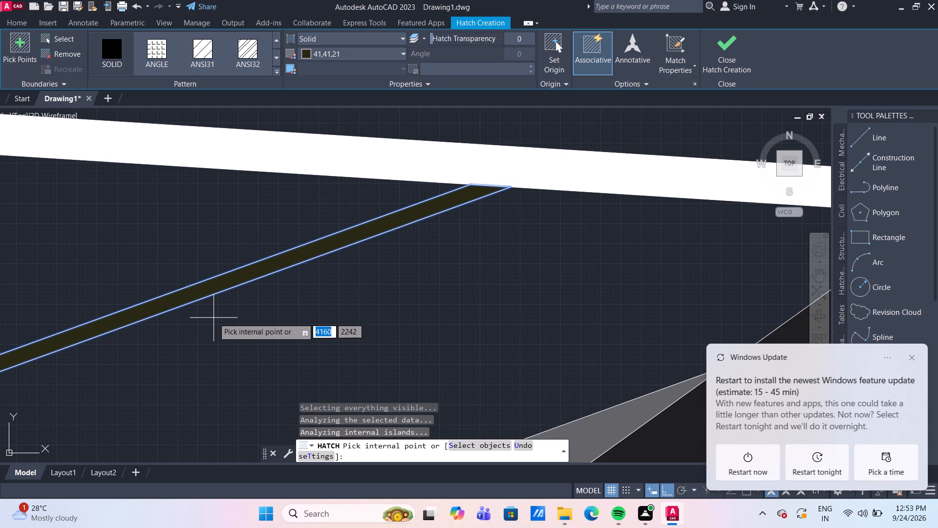
{"action": "key", "text": "Escape"}
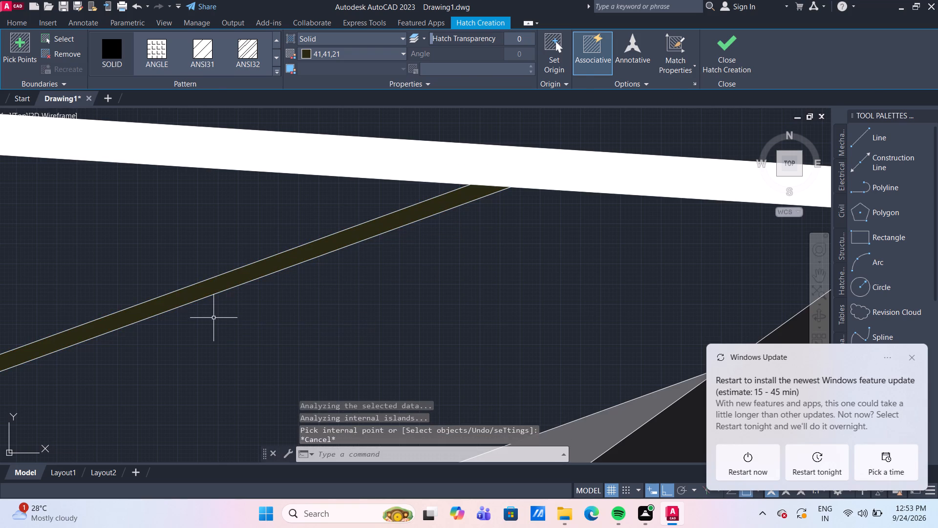
Undo the last solid fill on the sloping stair handrail strip.
{"action": "key", "text": "ctrl+z"}
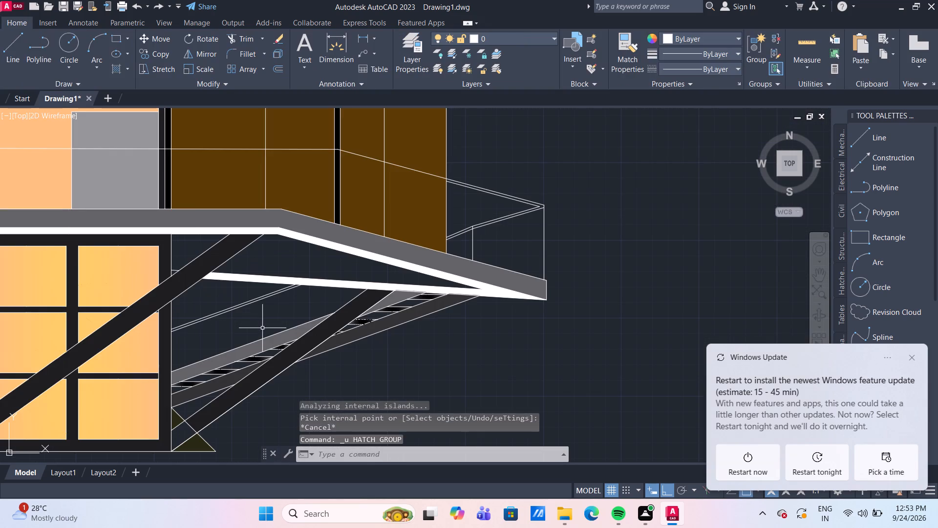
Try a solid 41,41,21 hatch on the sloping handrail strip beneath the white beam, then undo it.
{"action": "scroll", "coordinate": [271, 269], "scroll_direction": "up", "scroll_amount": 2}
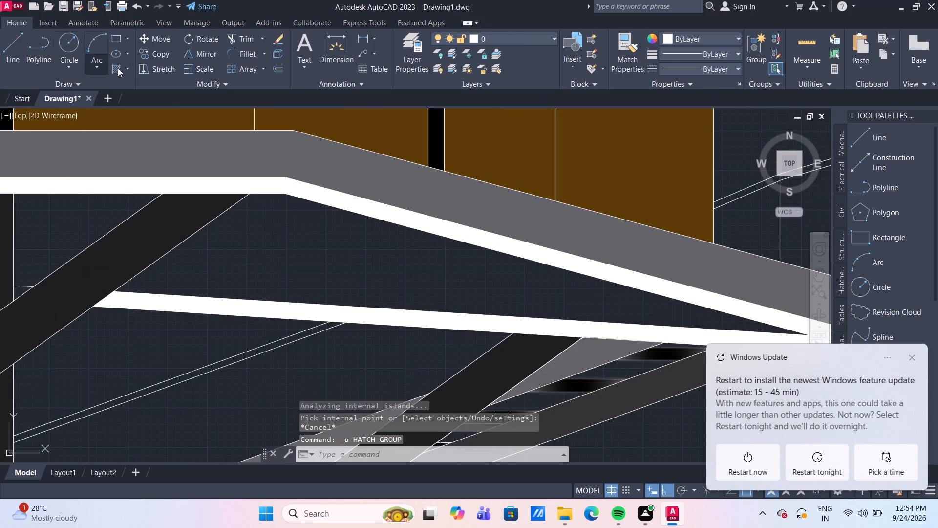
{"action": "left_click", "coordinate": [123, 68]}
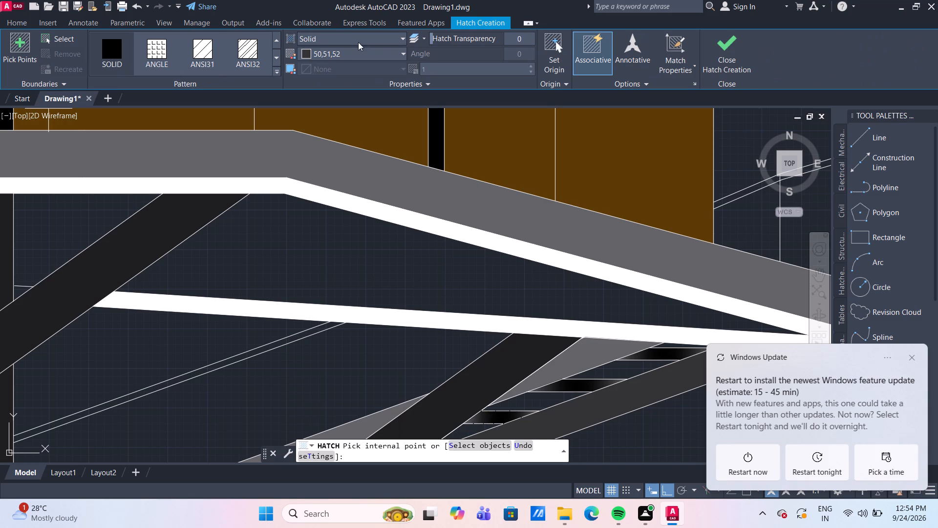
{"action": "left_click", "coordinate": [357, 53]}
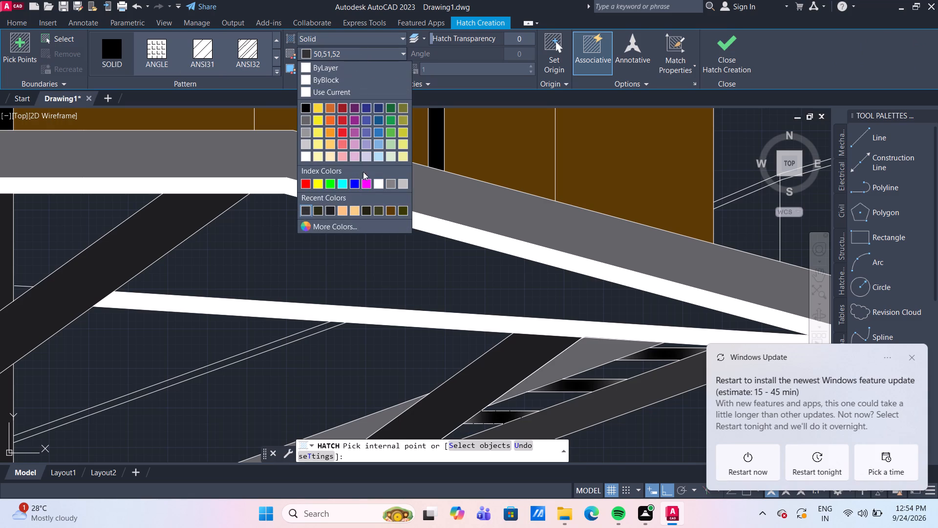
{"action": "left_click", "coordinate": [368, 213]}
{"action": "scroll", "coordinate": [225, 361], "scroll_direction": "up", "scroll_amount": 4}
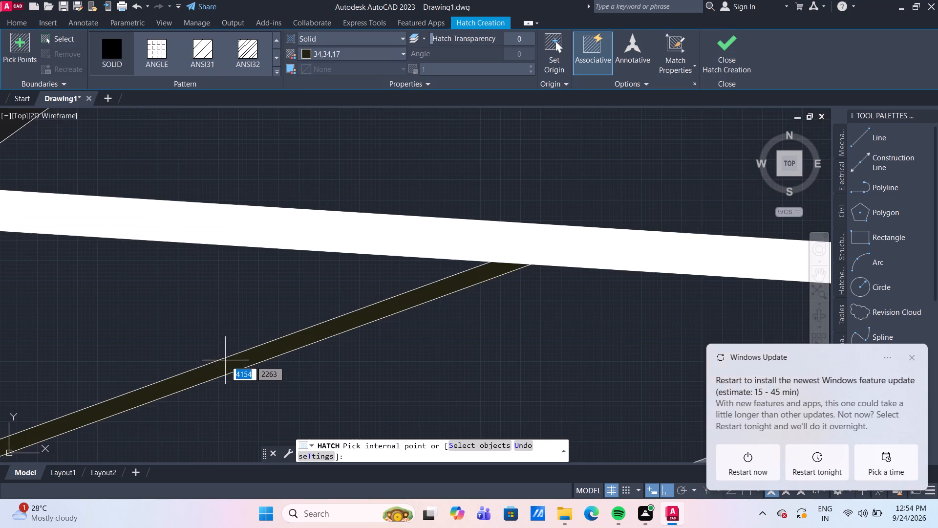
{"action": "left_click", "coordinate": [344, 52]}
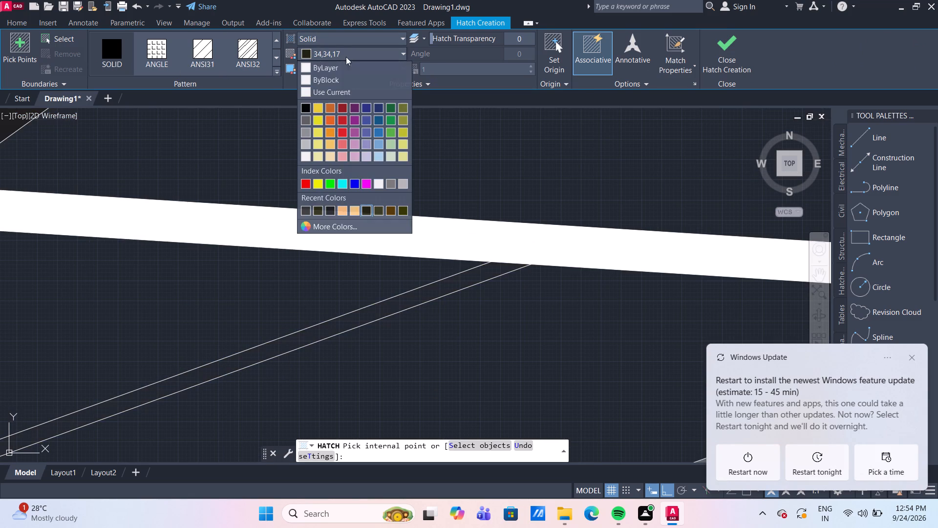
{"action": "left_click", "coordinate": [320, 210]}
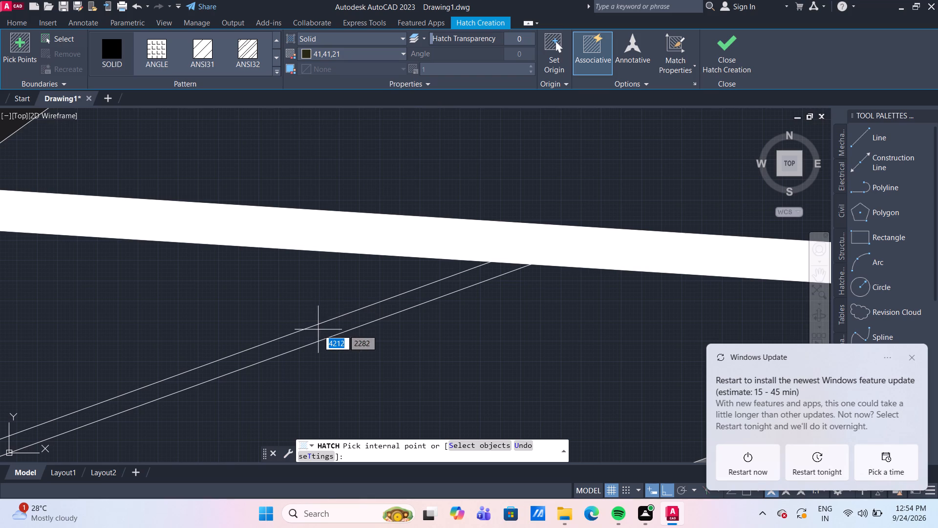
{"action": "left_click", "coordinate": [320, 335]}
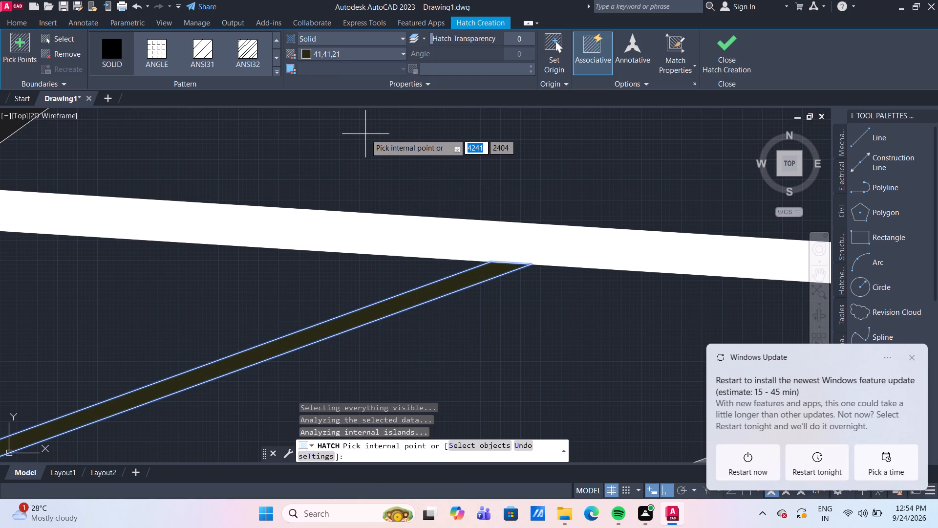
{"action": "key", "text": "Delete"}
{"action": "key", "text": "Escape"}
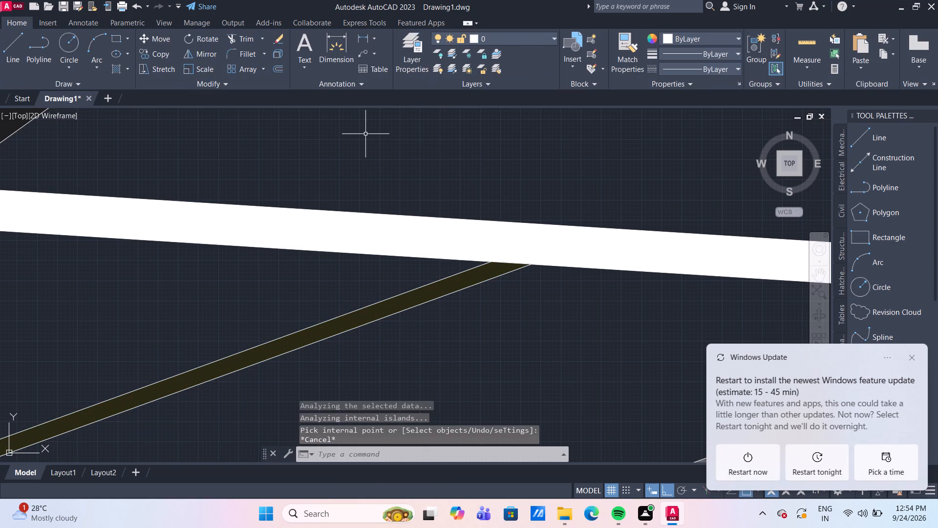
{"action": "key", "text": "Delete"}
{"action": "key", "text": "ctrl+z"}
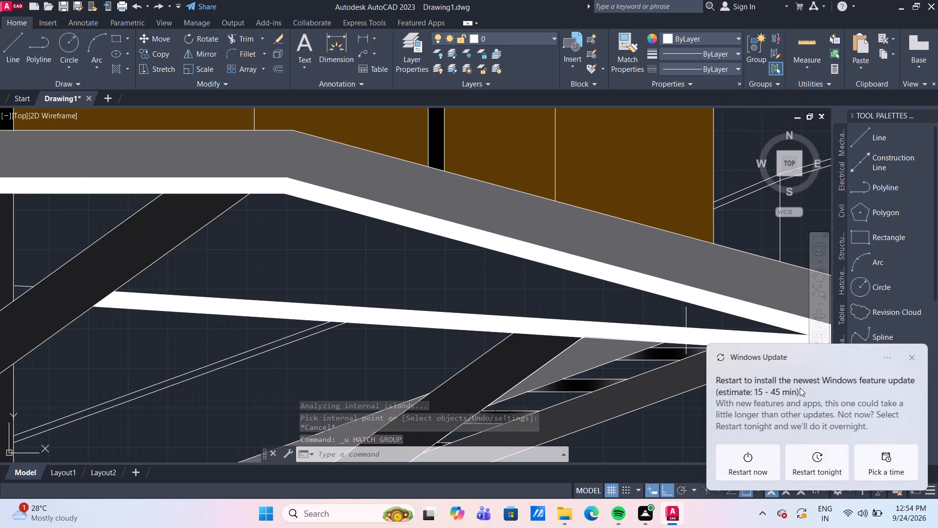
Dismiss the Windows Update notification.
{"action": "left_click", "coordinate": [914, 357]}
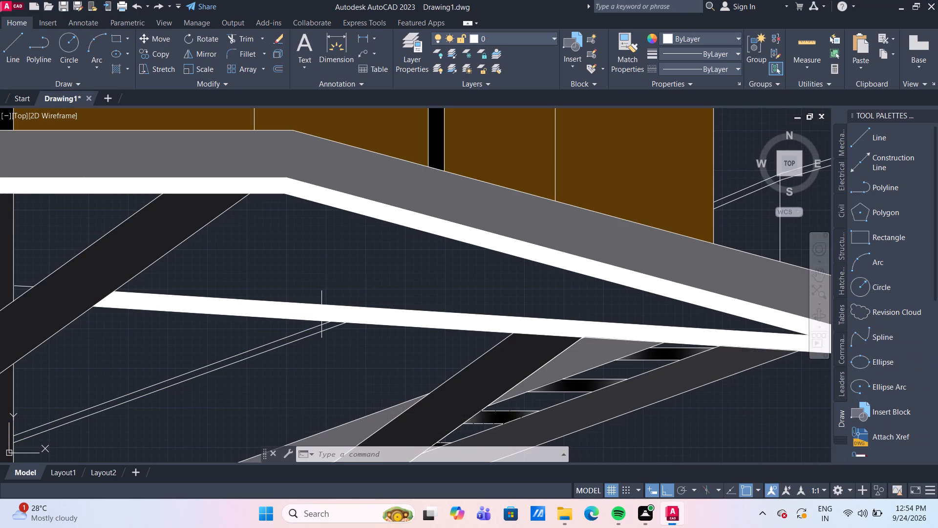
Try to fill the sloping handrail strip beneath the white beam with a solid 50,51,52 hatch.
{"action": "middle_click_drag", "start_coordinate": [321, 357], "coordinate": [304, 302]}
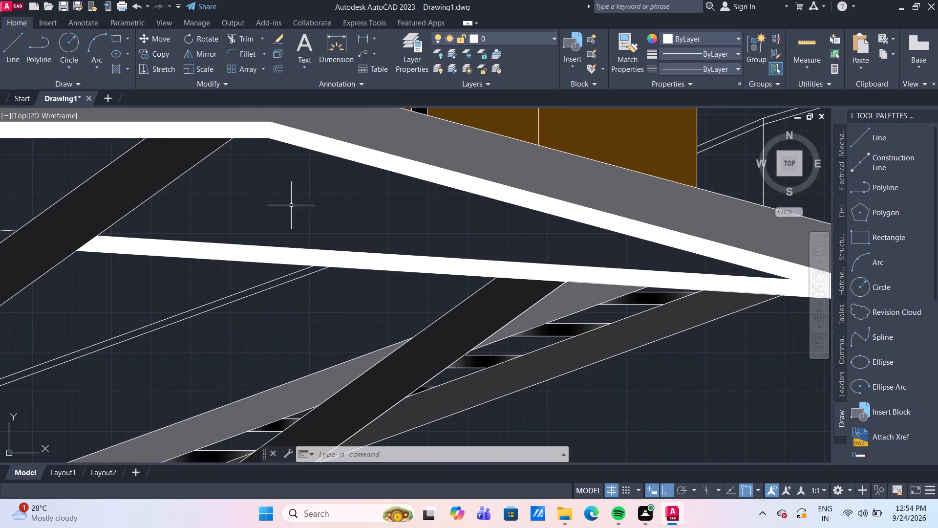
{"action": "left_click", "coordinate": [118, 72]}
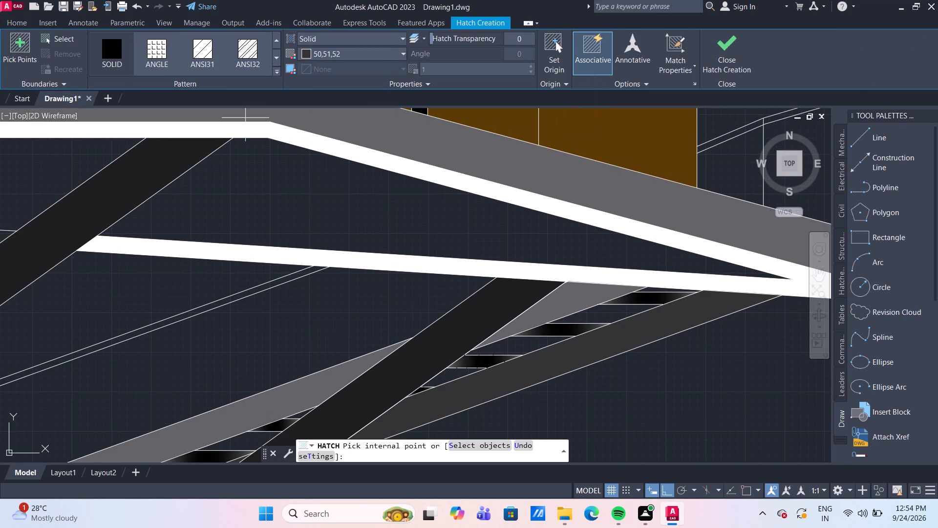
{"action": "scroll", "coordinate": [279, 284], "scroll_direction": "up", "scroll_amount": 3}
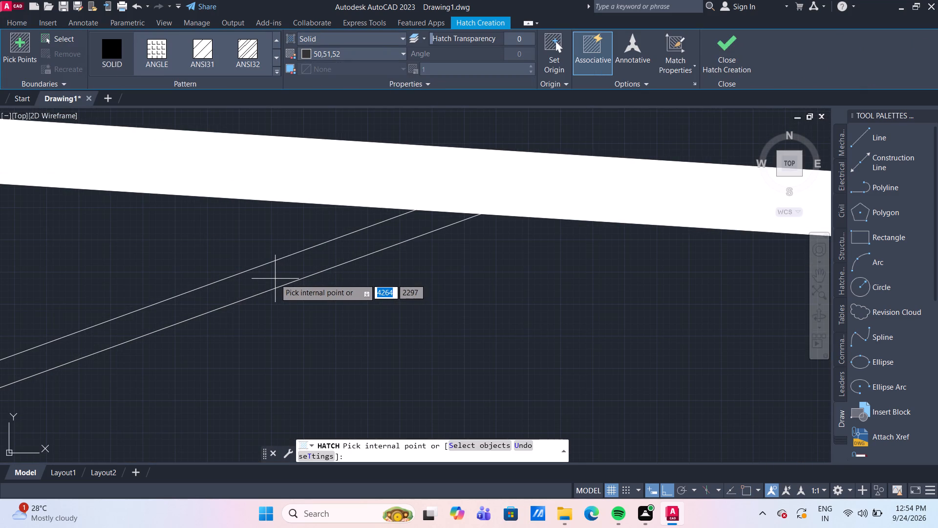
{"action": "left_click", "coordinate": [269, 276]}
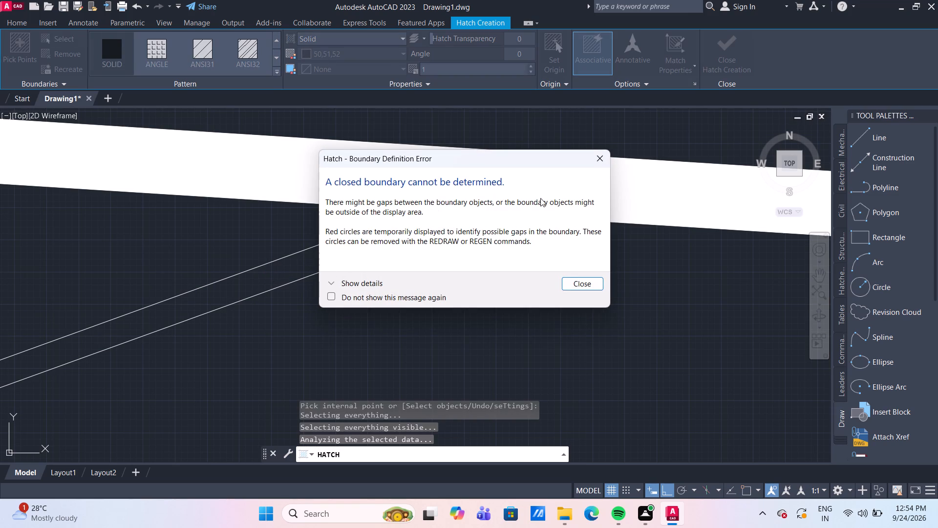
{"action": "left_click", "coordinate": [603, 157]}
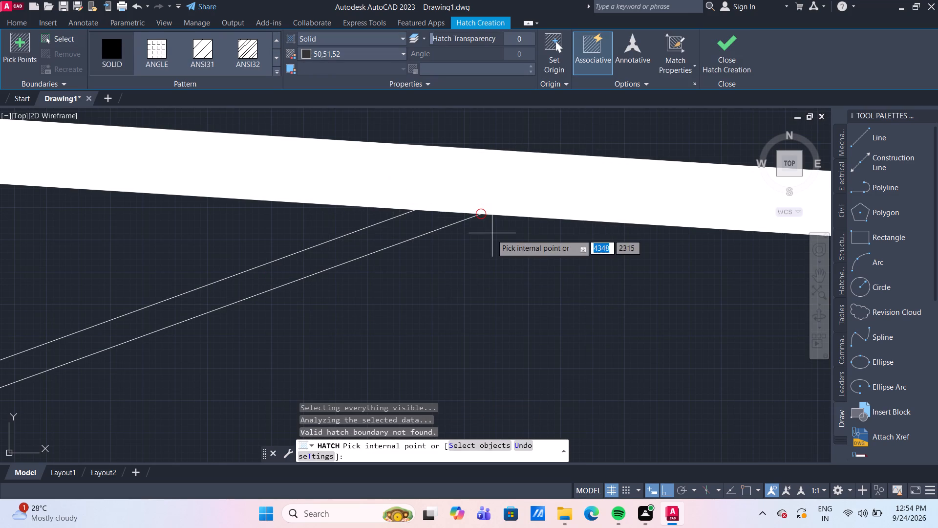
Extend the lower handrail line at both ends, up through the white beam and down across the dark post.
{"action": "key", "text": "Escape"}
{"action": "type", "text": "tr"}
{"action": "key", "text": "Return"}
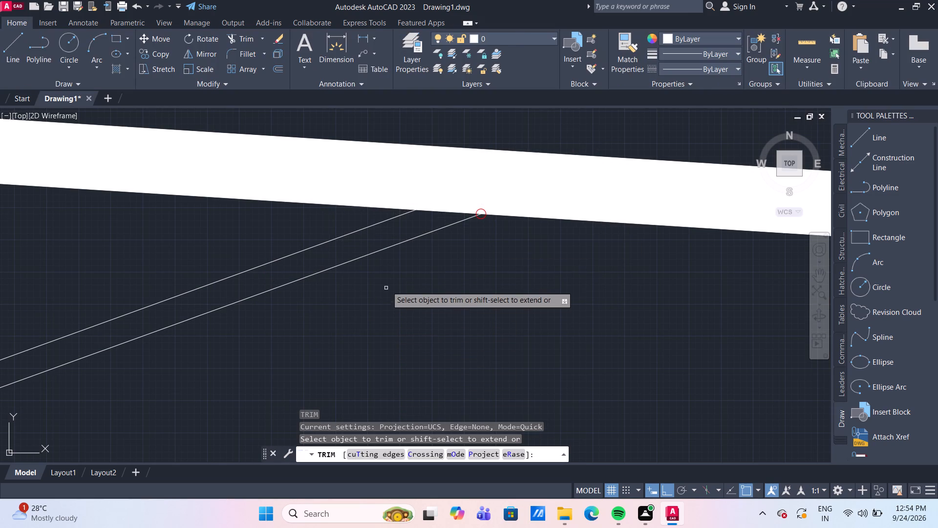
{"action": "left_click", "coordinate": [427, 233], "text": "shift"}
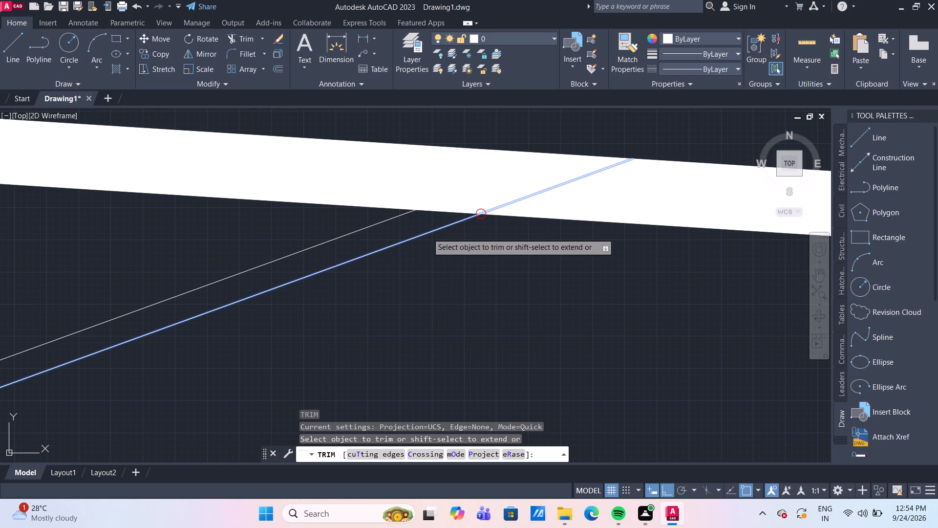
{"action": "scroll", "coordinate": [521, 245], "scroll_direction": "down", "scroll_amount": 3}
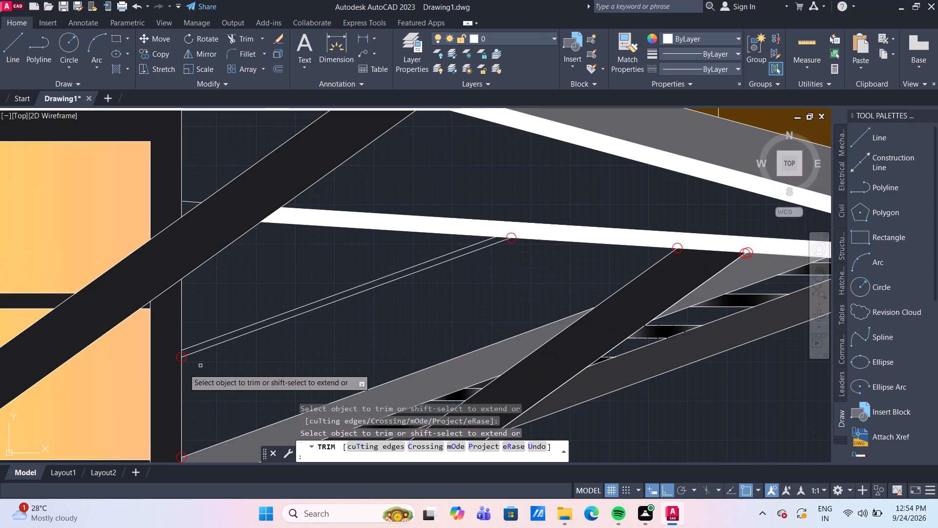
{"action": "scroll", "coordinate": [168, 367], "scroll_direction": "up", "scroll_amount": 2}
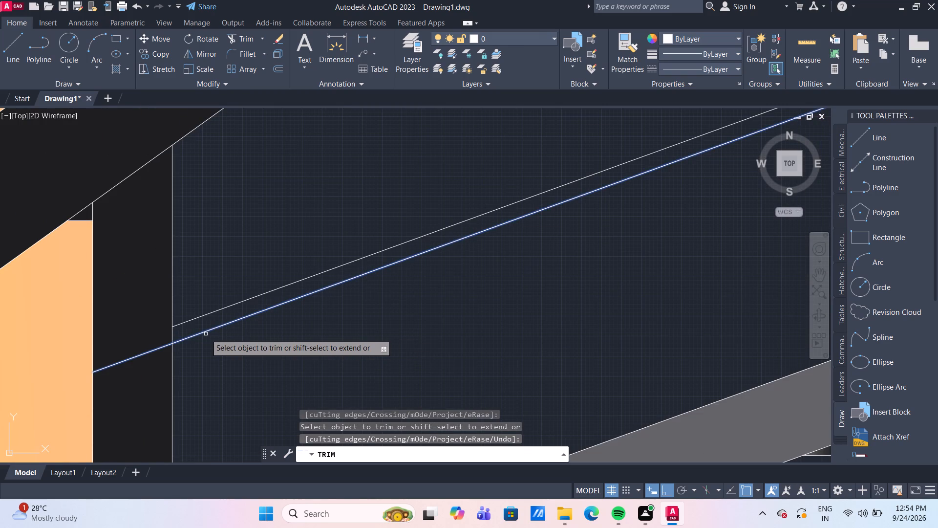
{"action": "left_click", "coordinate": [206, 334], "text": "shift"}
{"action": "scroll", "coordinate": [304, 308], "scroll_direction": "down", "scroll_amount": 3}
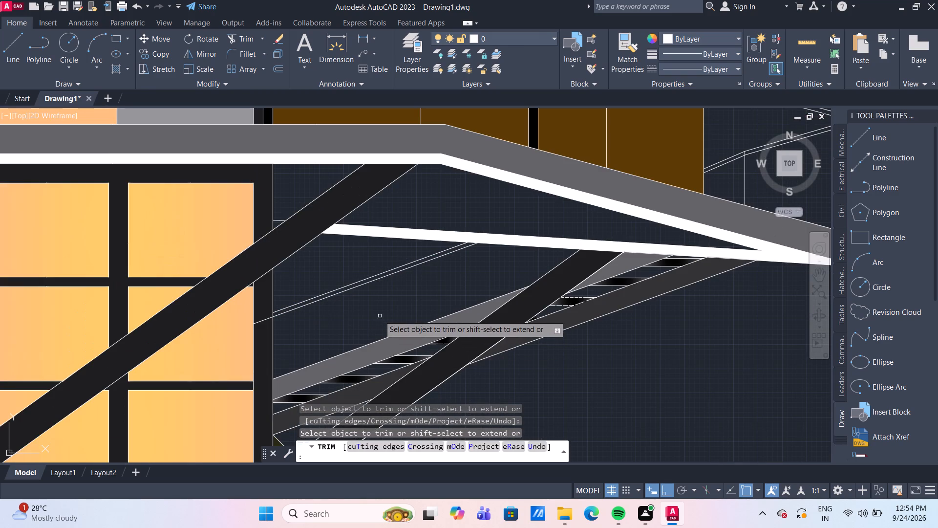
{"action": "key", "text": "Escape"}
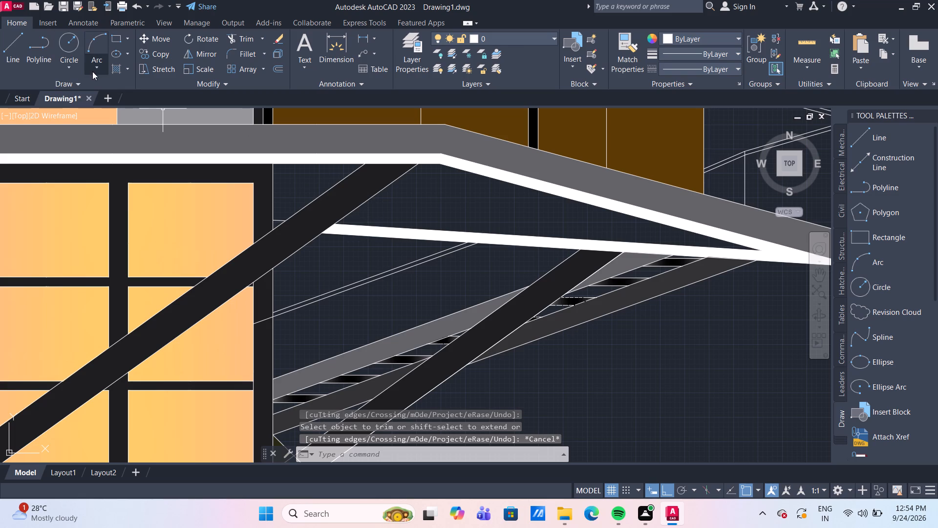
Fill the sloping handrail strip between the dark post and the white beam with a solid 34,34,17 hatch.
{"action": "left_click", "coordinate": [117, 70]}
{"action": "scroll", "coordinate": [390, 309], "scroll_direction": "up", "scroll_amount": 1}
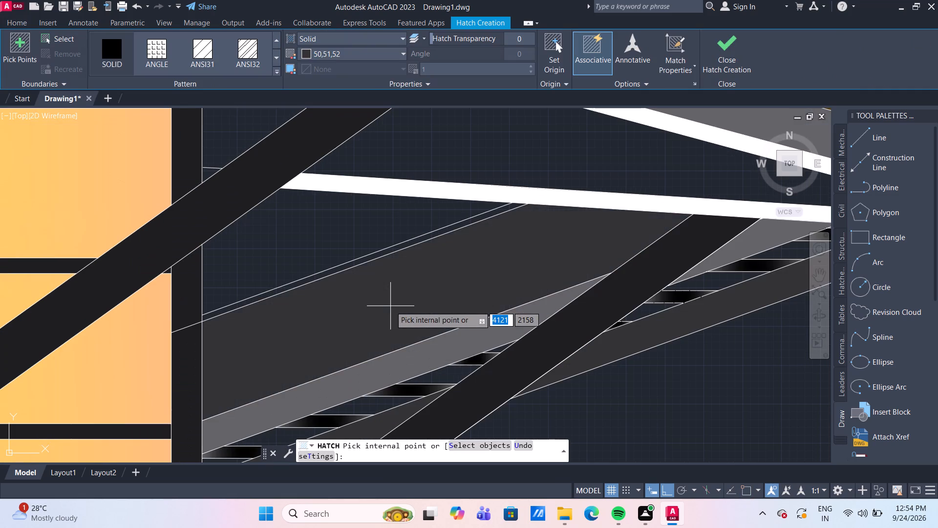
{"action": "scroll", "coordinate": [374, 281], "scroll_direction": "up", "scroll_amount": 2}
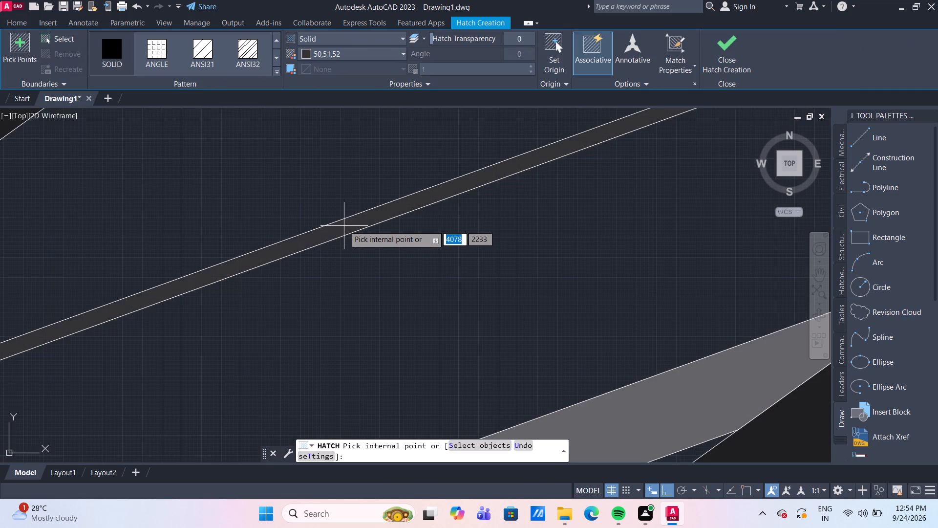
{"action": "scroll", "coordinate": [344, 225], "scroll_direction": "down", "scroll_amount": 2}
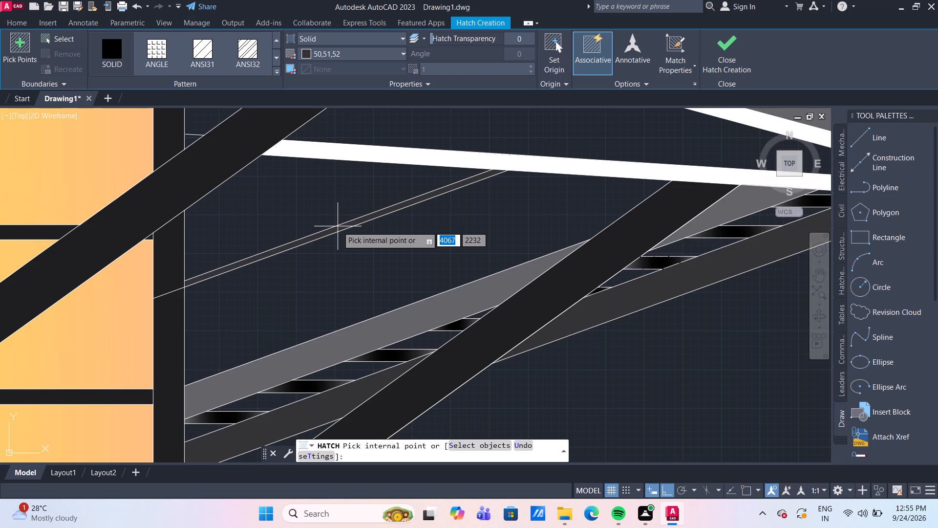
{"action": "left_click", "coordinate": [374, 55]}
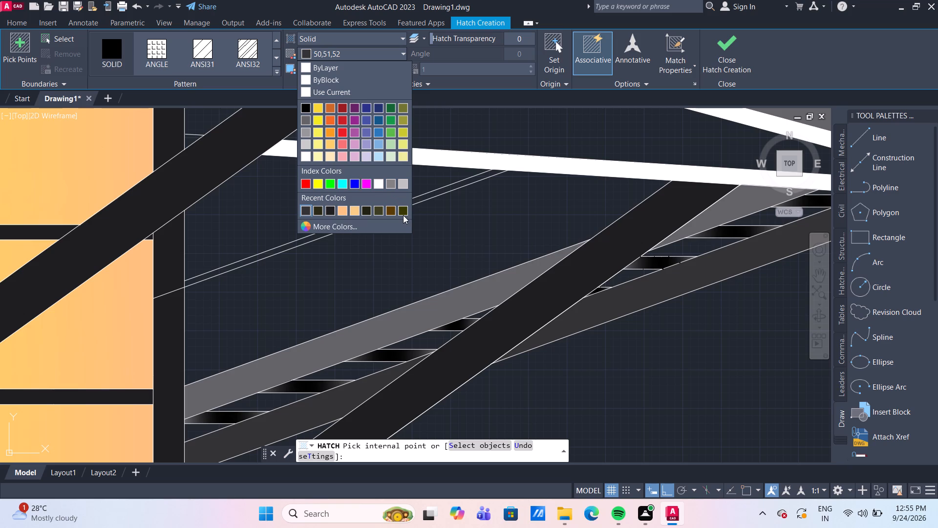
{"action": "left_click", "coordinate": [369, 212]}
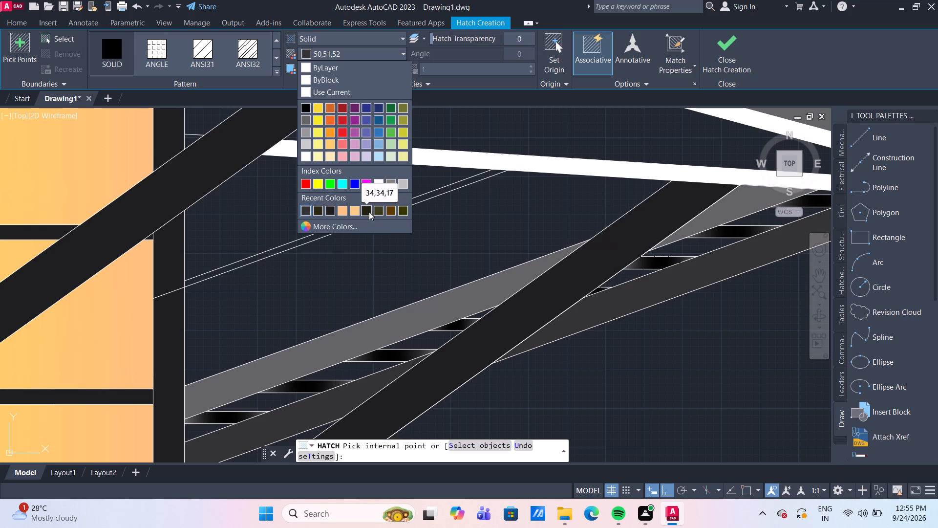
{"action": "scroll", "coordinate": [354, 221], "scroll_direction": "up", "scroll_amount": 3}
{"action": "scroll", "coordinate": [357, 222], "scroll_direction": "down", "scroll_amount": 3}
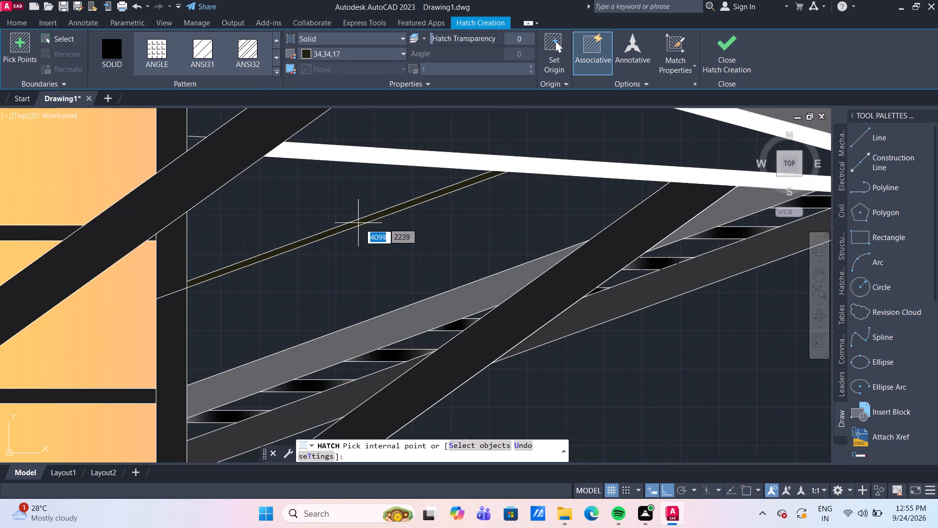
{"action": "key", "text": "Escape"}
{"action": "left_click", "coordinate": [212, 164]}
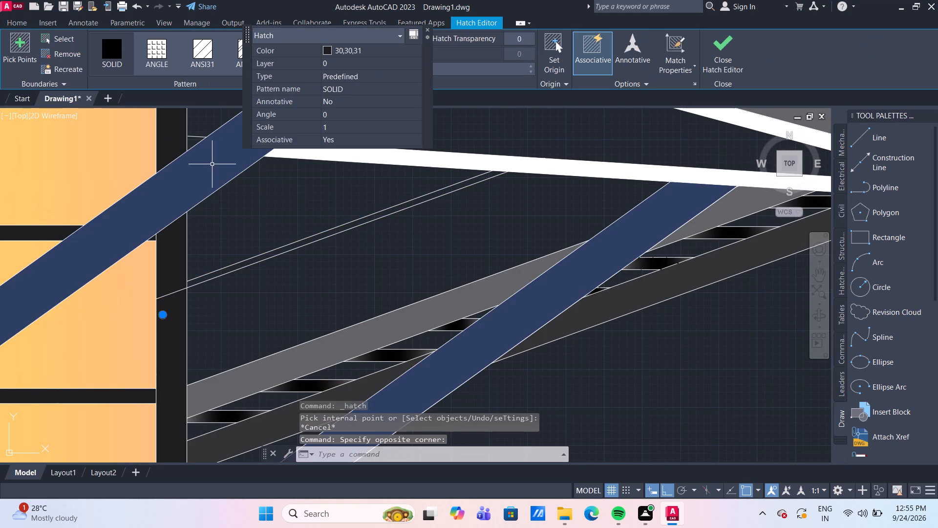
{"action": "key", "text": "Escape"}
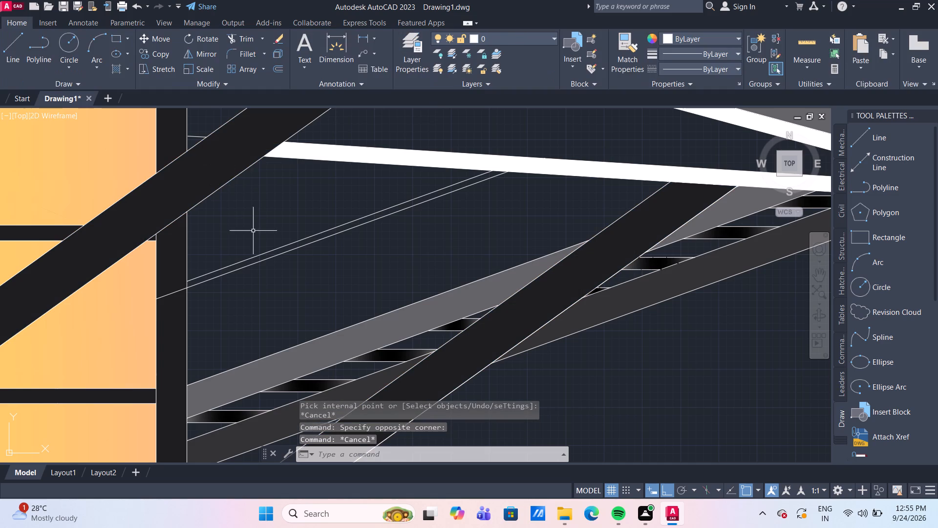
{"action": "scroll", "coordinate": [254, 271], "scroll_direction": "up", "scroll_amount": 2}
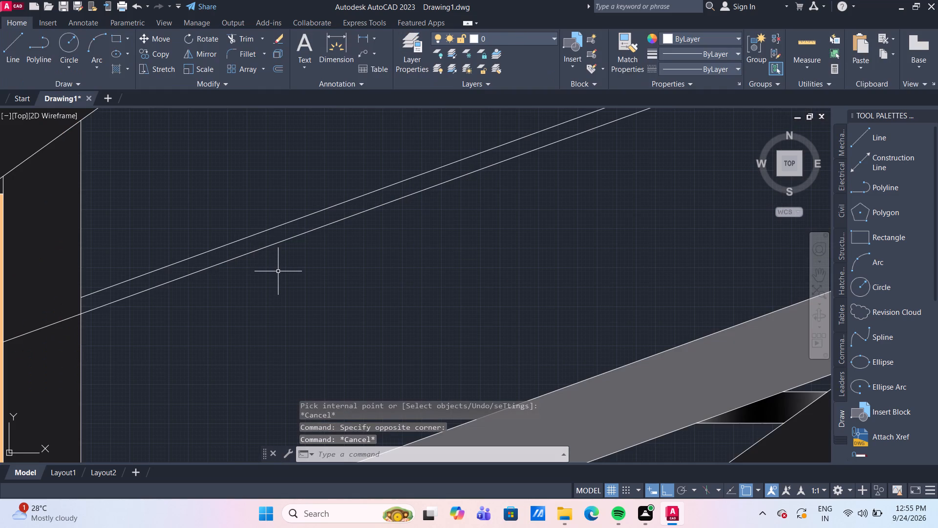
{"action": "key", "text": "h"}
{"action": "key", "text": "Return"}
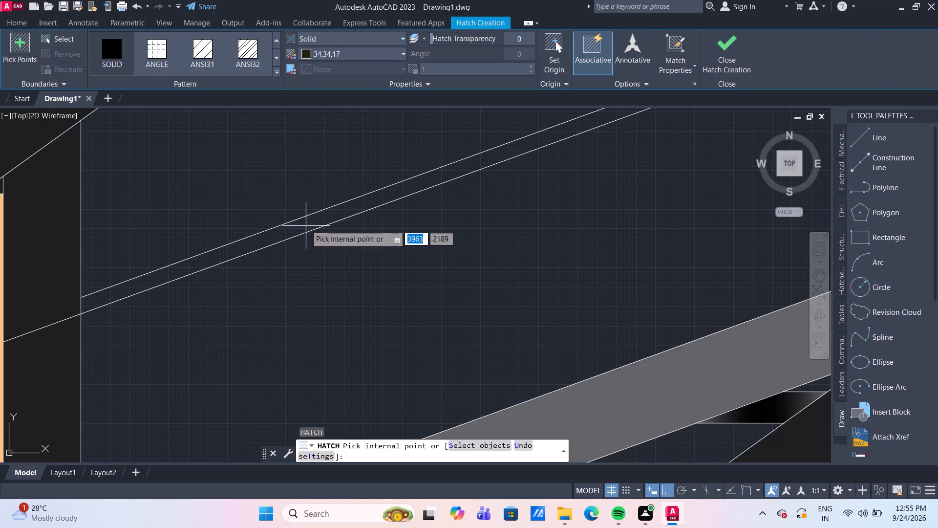
{"action": "left_click", "coordinate": [374, 51]}
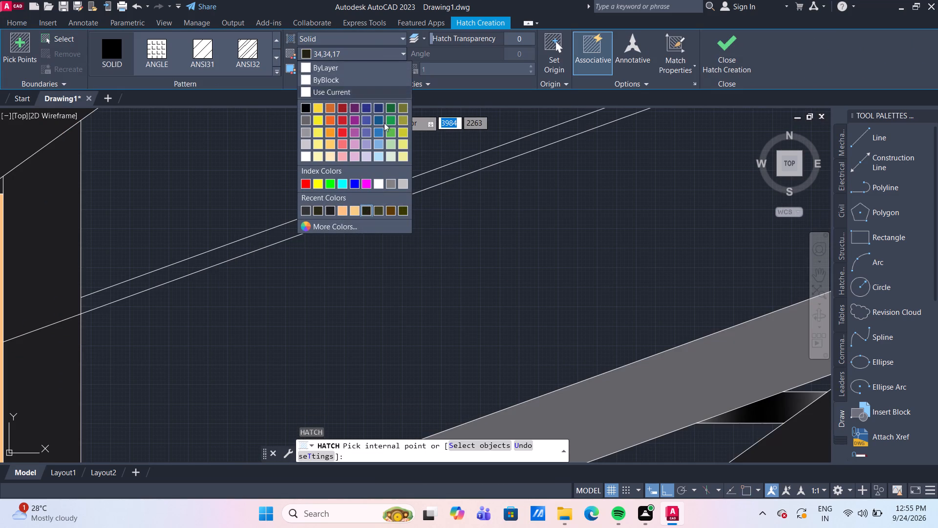
{"action": "left_click", "coordinate": [288, 232]}
{"action": "left_click", "coordinate": [287, 232]}
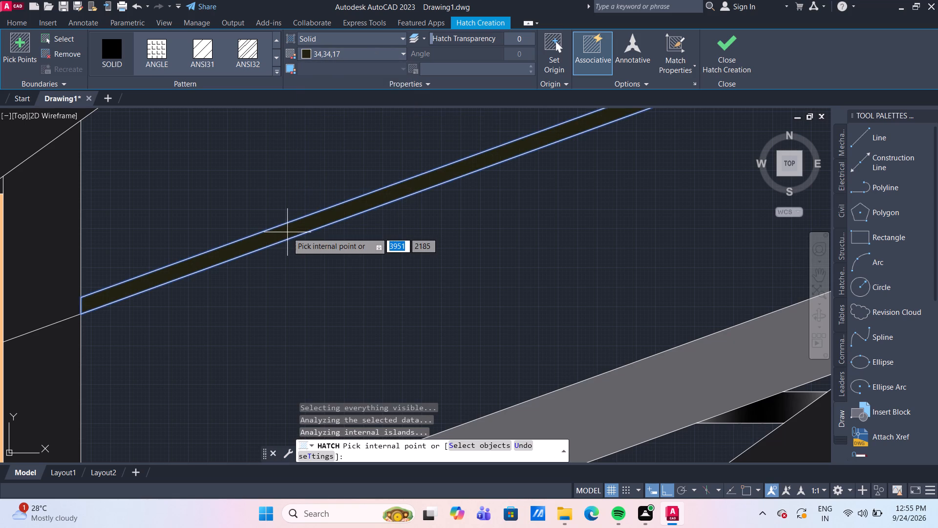
{"action": "key", "text": "Escape"}
Recolour the solid fill of the sloping handrail strip beneath the white beam to 30,30,31.
{"action": "left_click", "coordinate": [287, 232]}
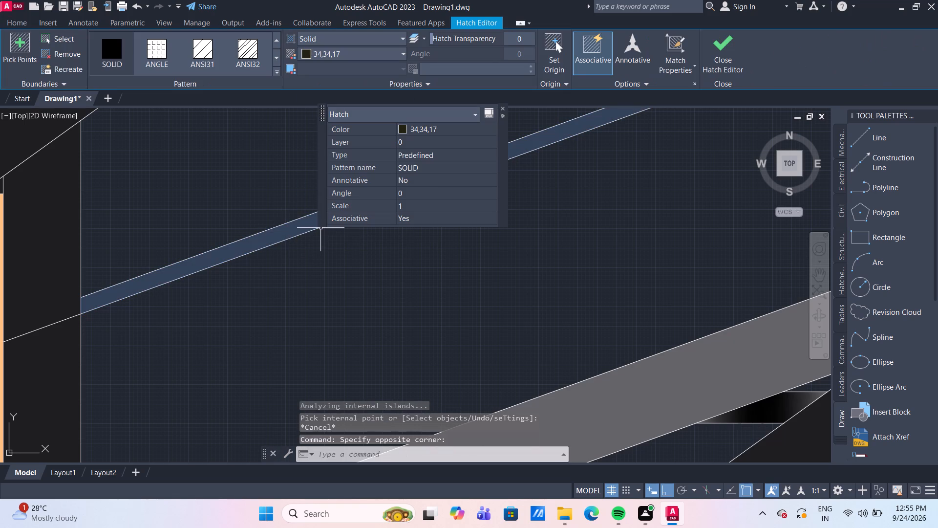
{"action": "left_click", "coordinate": [444, 127]}
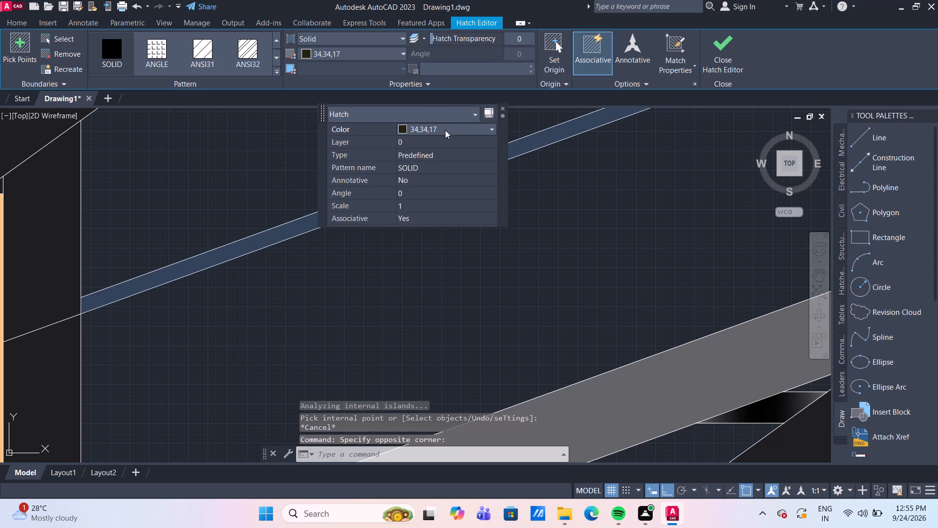
{"action": "left_click", "coordinate": [445, 130]}
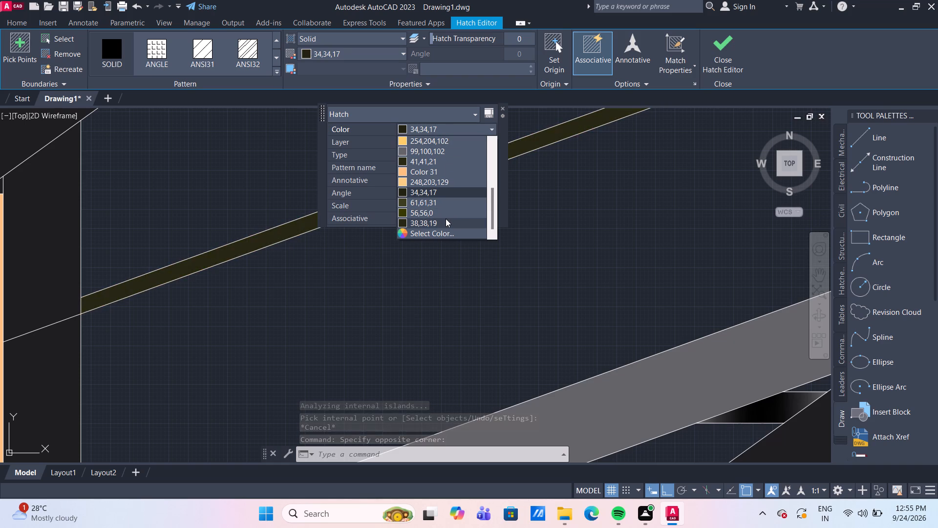
{"action": "scroll", "coordinate": [446, 219], "scroll_direction": "down", "scroll_amount": 2}
{"action": "scroll", "coordinate": [441, 174], "scroll_direction": "up", "scroll_amount": 2}
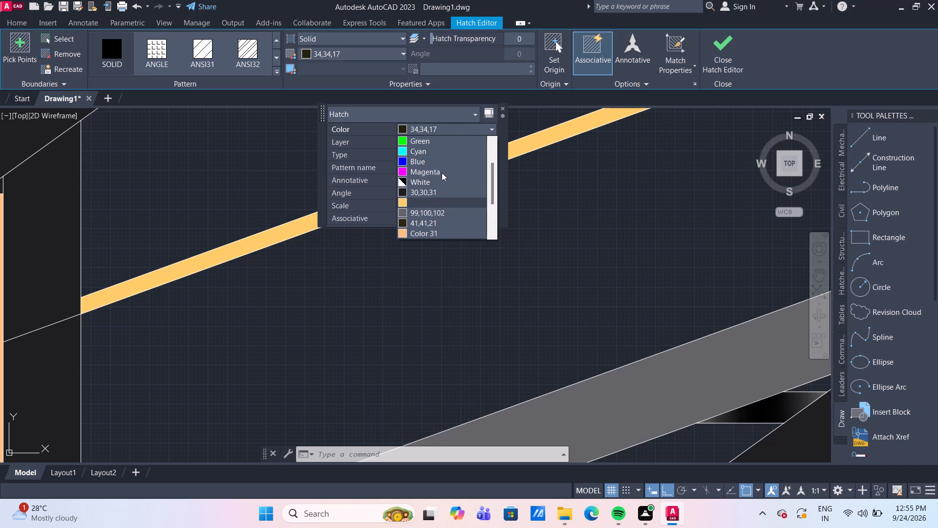
{"action": "left_click", "coordinate": [439, 189]}
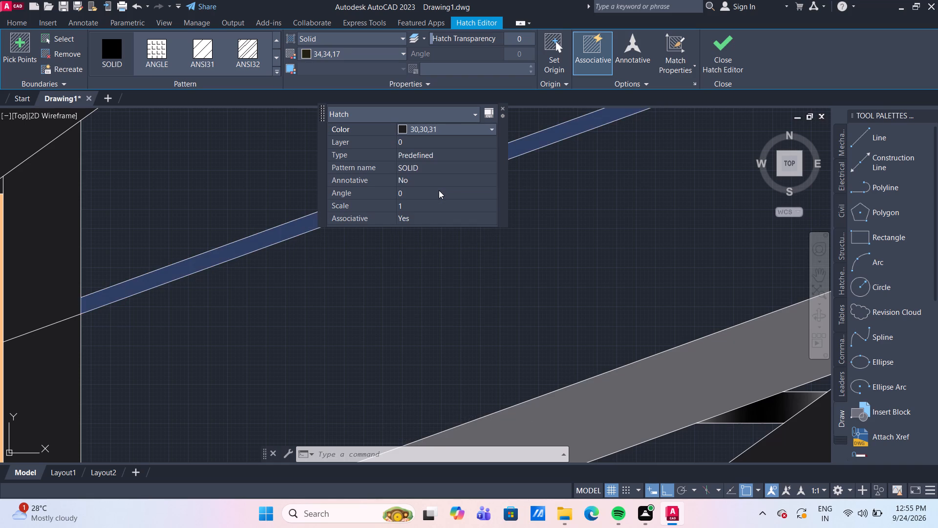
{"action": "scroll", "coordinate": [439, 190], "scroll_direction": "down", "scroll_amount": 2}
Fill the deck railing's top rail beyond the brown wall, including its short lower segment, with a solid 34,34,17 hatch.
{"action": "key", "text": "Return"}
{"action": "scroll", "coordinate": [550, 237], "scroll_direction": "down", "scroll_amount": 3}
{"action": "middle_click_drag", "start_coordinate": [575, 225], "coordinate": [324, 269]}
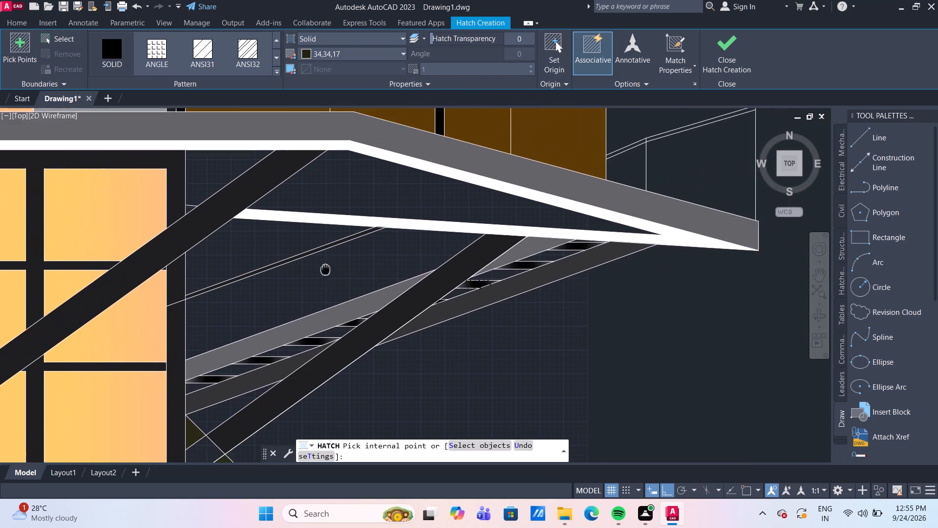
{"action": "middle_click_drag", "start_coordinate": [324, 269], "coordinate": [235, 292]}
{"action": "scroll", "coordinate": [561, 182], "scroll_direction": "up", "scroll_amount": 1}
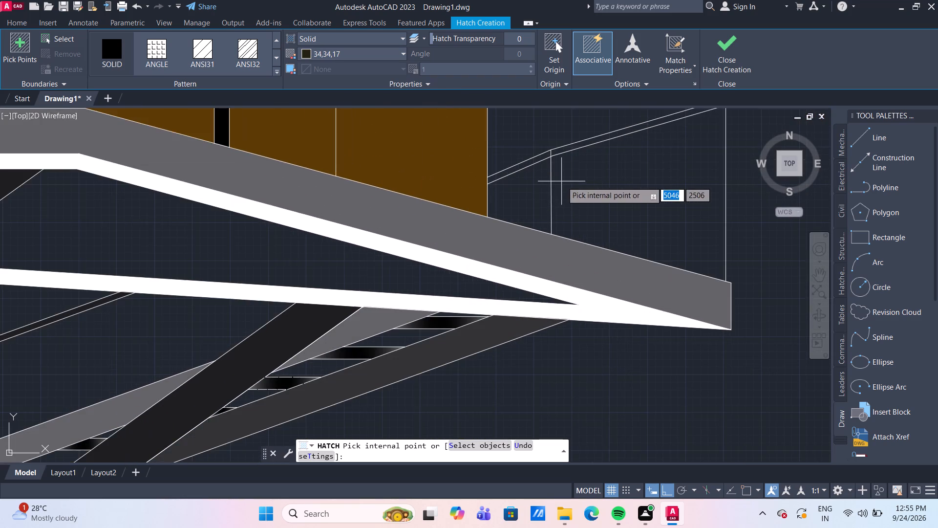
{"action": "middle_click_drag", "start_coordinate": [565, 182], "coordinate": [348, 301]}
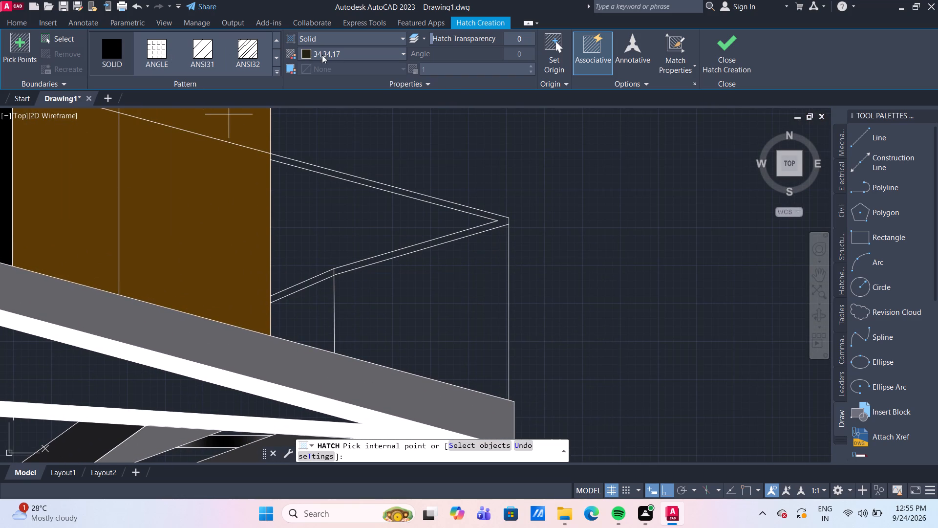
{"action": "left_click", "coordinate": [334, 57]}
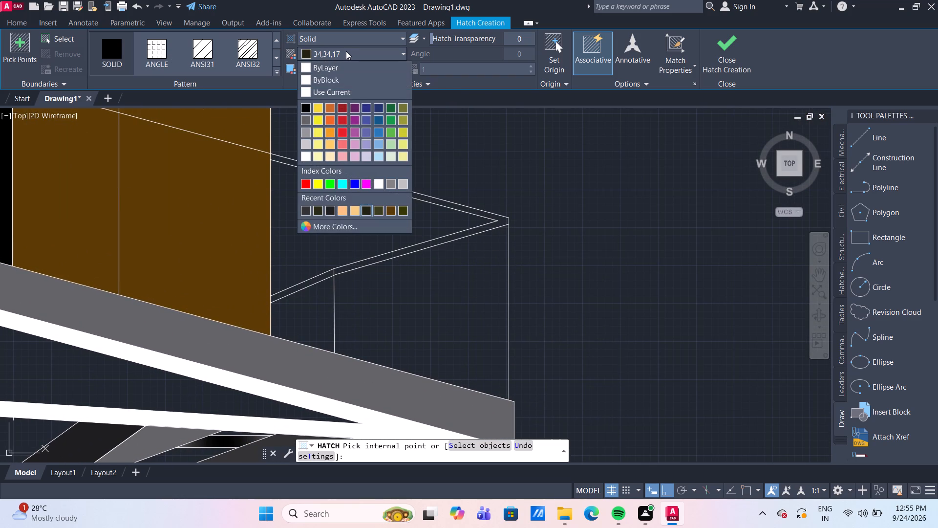
{"action": "left_click", "coordinate": [346, 51]}
{"action": "left_click", "coordinate": [346, 51]}
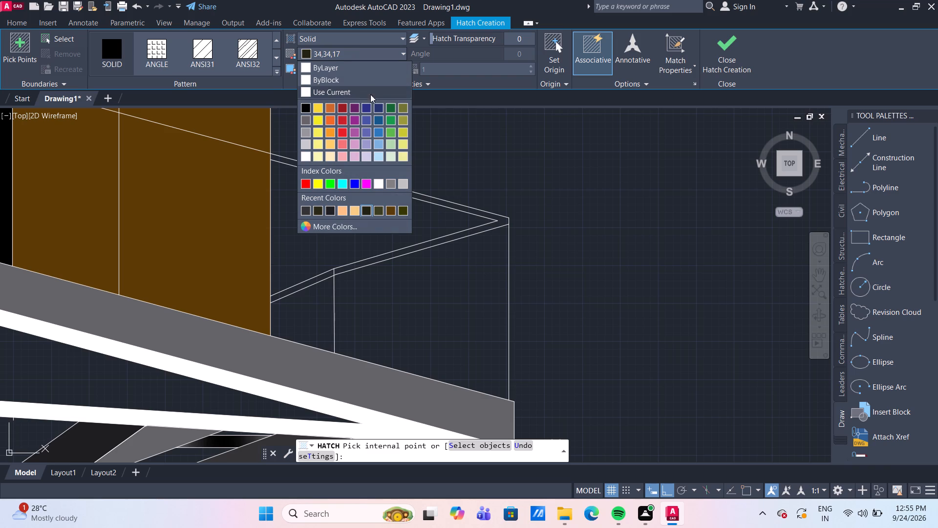
{"action": "scroll", "coordinate": [372, 104], "scroll_direction": "down", "scroll_amount": 4}
{"action": "key", "text": "Escape"}
{"action": "scroll", "coordinate": [479, 204], "scroll_direction": "up", "scroll_amount": 2}
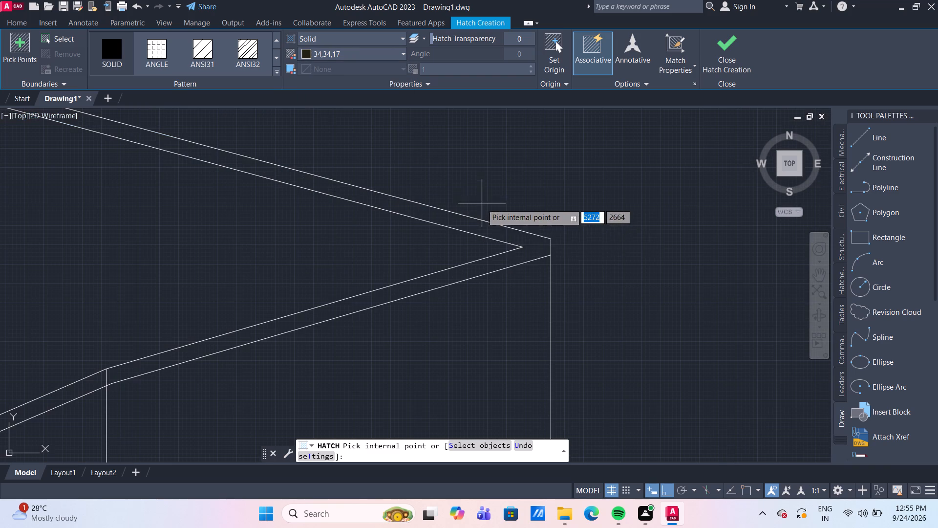
{"action": "left_click", "coordinate": [528, 251]}
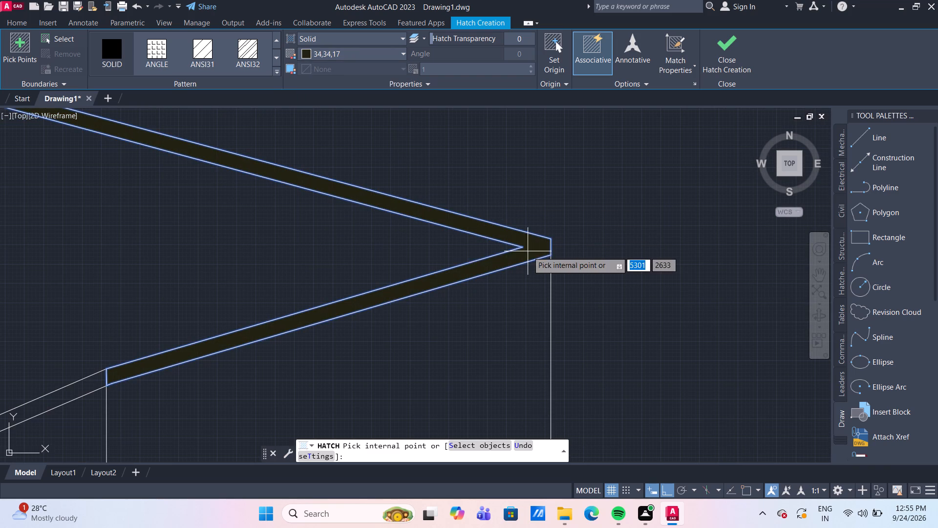
{"action": "left_click", "coordinate": [89, 386]}
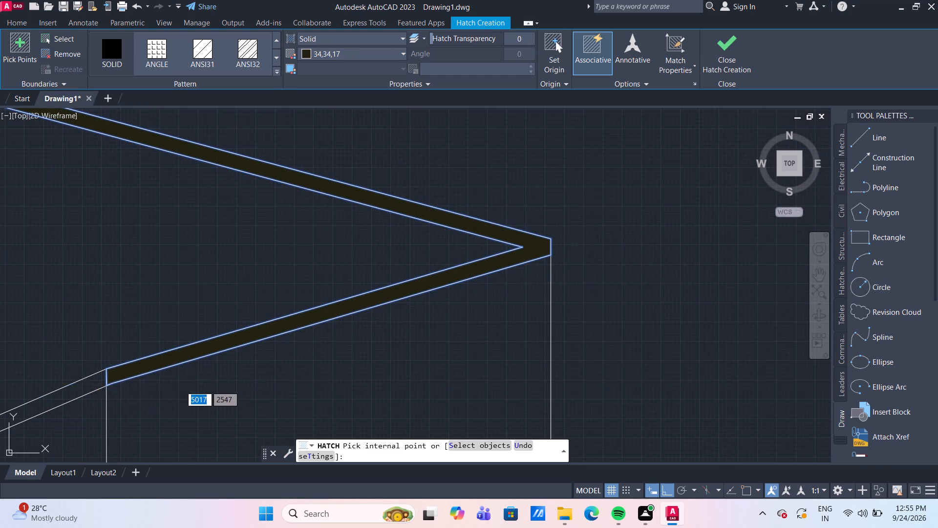
{"action": "key", "text": "Return"}
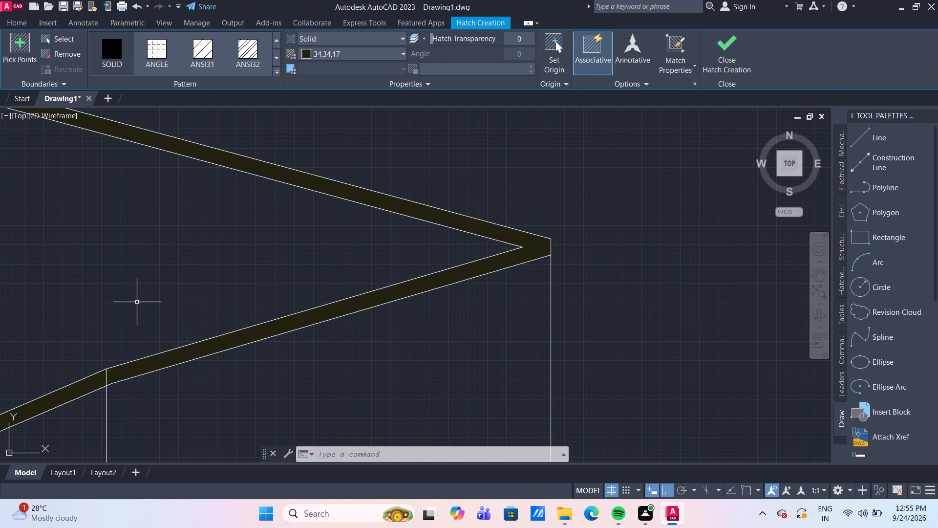
Recolour the deck railing's top rail fill to 30,30,31.
{"action": "left_click", "coordinate": [287, 179]}
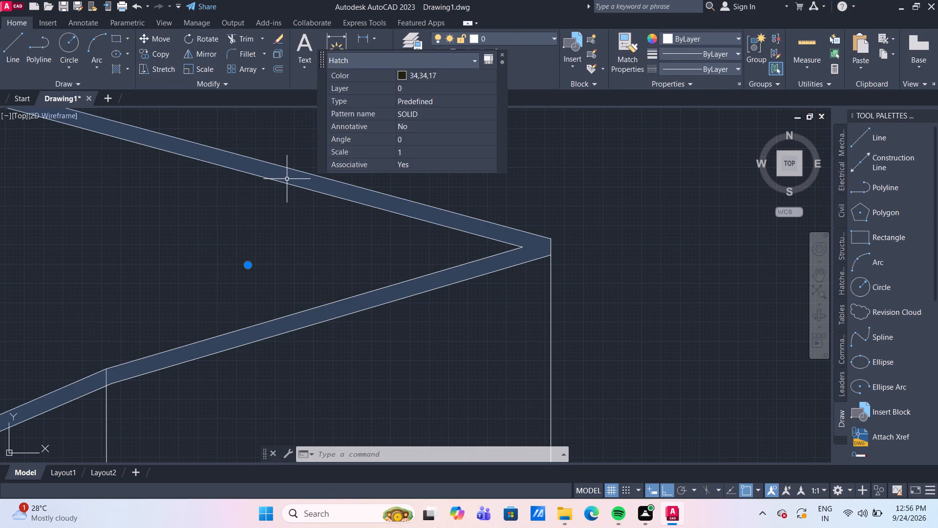
{"action": "left_click", "coordinate": [423, 73]}
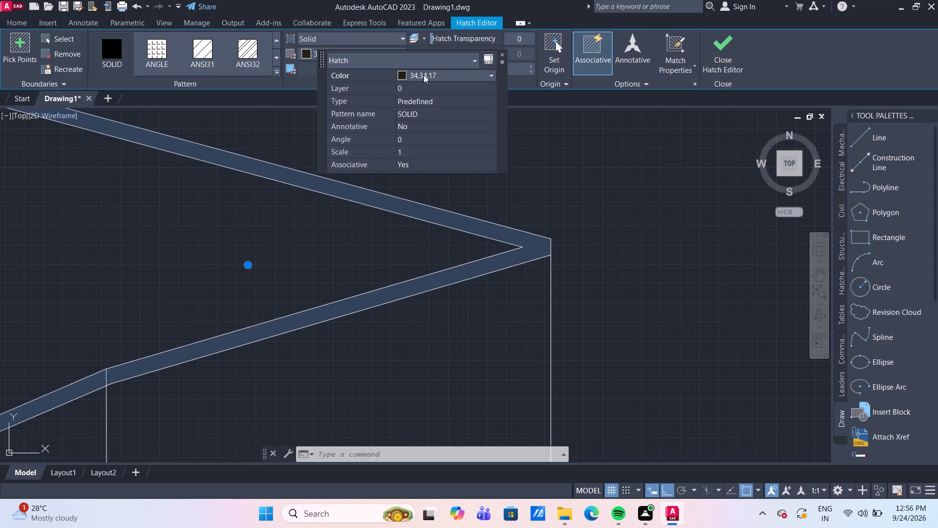
{"action": "left_click", "coordinate": [424, 75]}
{"action": "scroll", "coordinate": [429, 109], "scroll_direction": "up", "scroll_amount": 2}
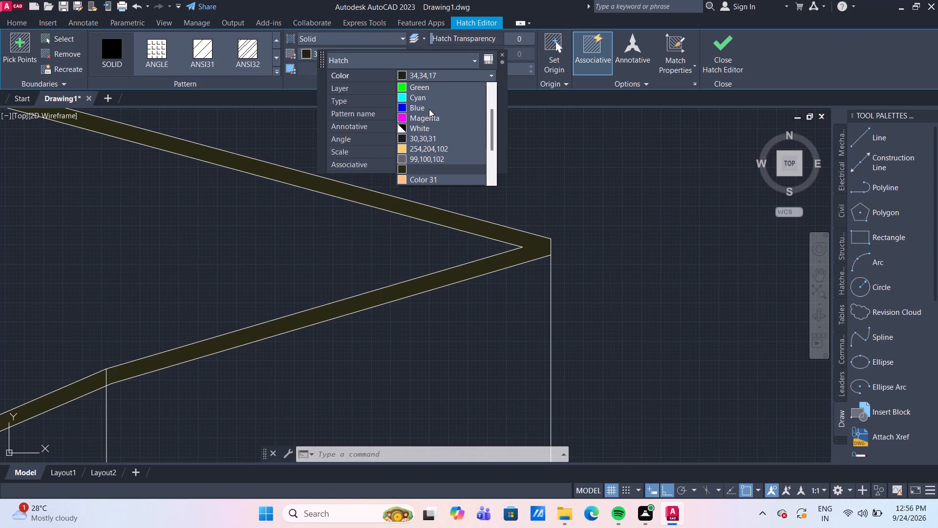
{"action": "left_click", "coordinate": [433, 136]}
{"action": "key", "text": "Return"}
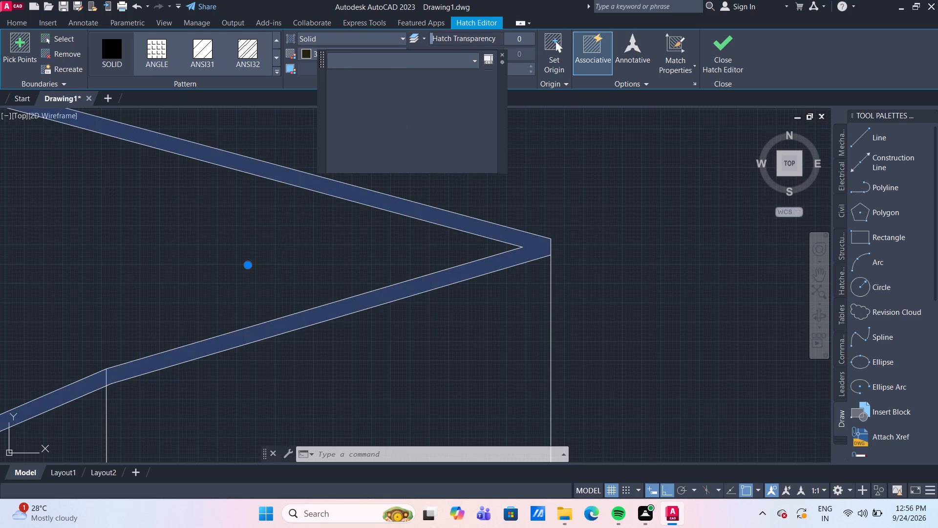
{"action": "scroll", "coordinate": [282, 229], "scroll_direction": "down", "scroll_amount": 4}
{"action": "scroll", "coordinate": [285, 284], "scroll_direction": "up", "scroll_amount": 3}
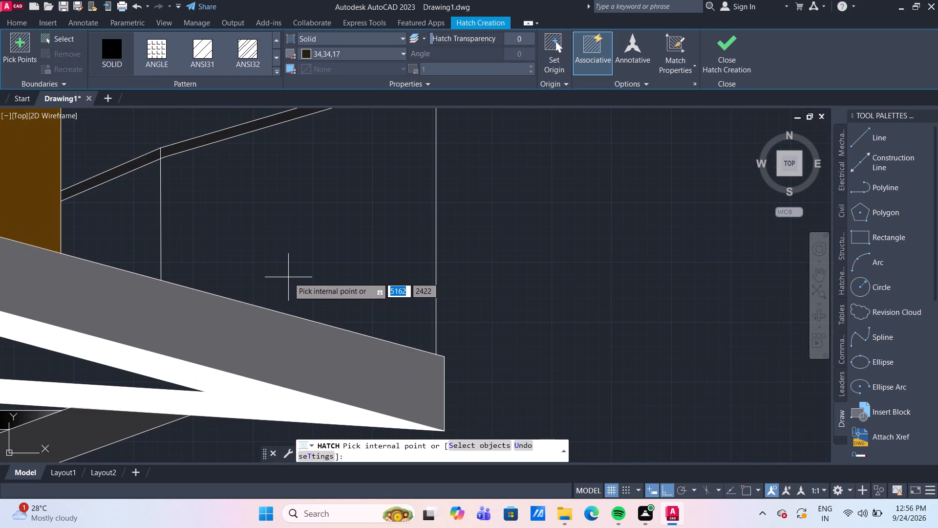
{"action": "key", "text": "Escape"}
Trim off the part of the lower handrail line that crosses the dark post beside the lit windows.
{"action": "scroll", "coordinate": [289, 277], "scroll_direction": "down", "scroll_amount": 3}
{"action": "middle_click_drag", "start_coordinate": [309, 260], "coordinate": [350, 216]}
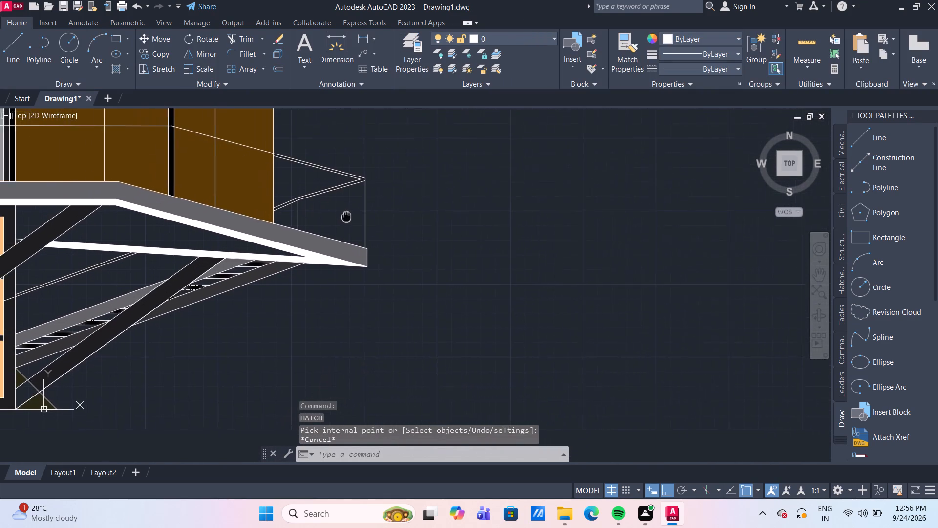
{"action": "middle_click_drag", "start_coordinate": [350, 216], "coordinate": [403, 176]}
{"action": "scroll", "coordinate": [50, 270], "scroll_direction": "up", "scroll_amount": 2}
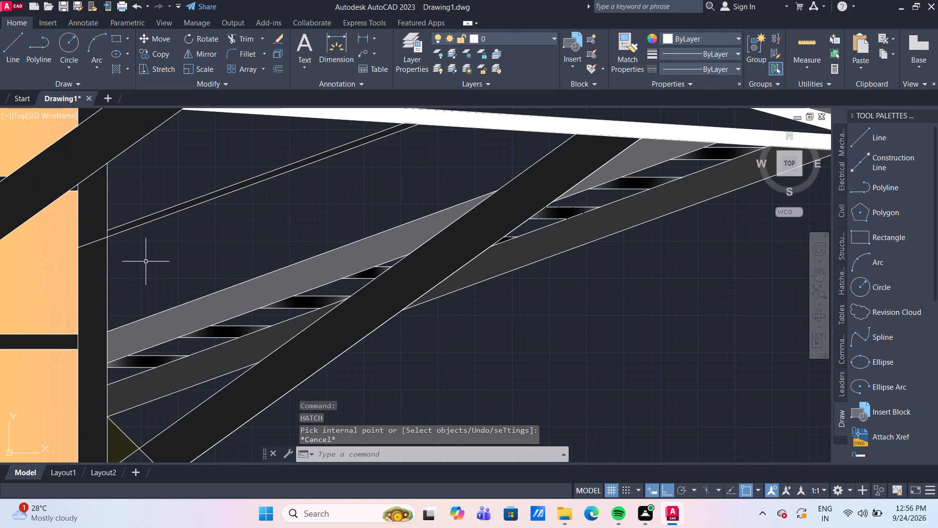
{"action": "type", "text": "tr"}
{"action": "key", "text": "Return"}
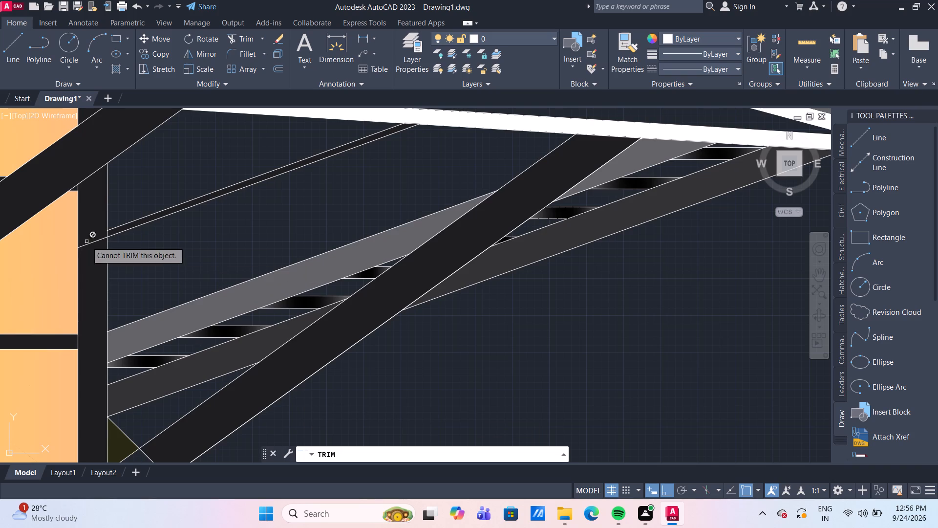
{"action": "left_click", "coordinate": [89, 244]}
{"action": "scroll", "coordinate": [166, 255], "scroll_direction": "down", "scroll_amount": 2}
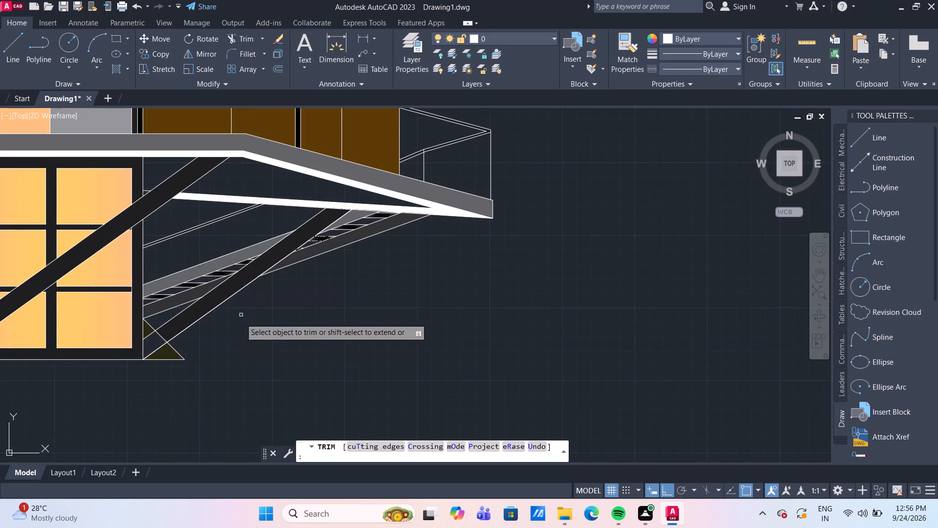
{"action": "scroll", "coordinate": [236, 342], "scroll_direction": "down", "scroll_amount": 1}
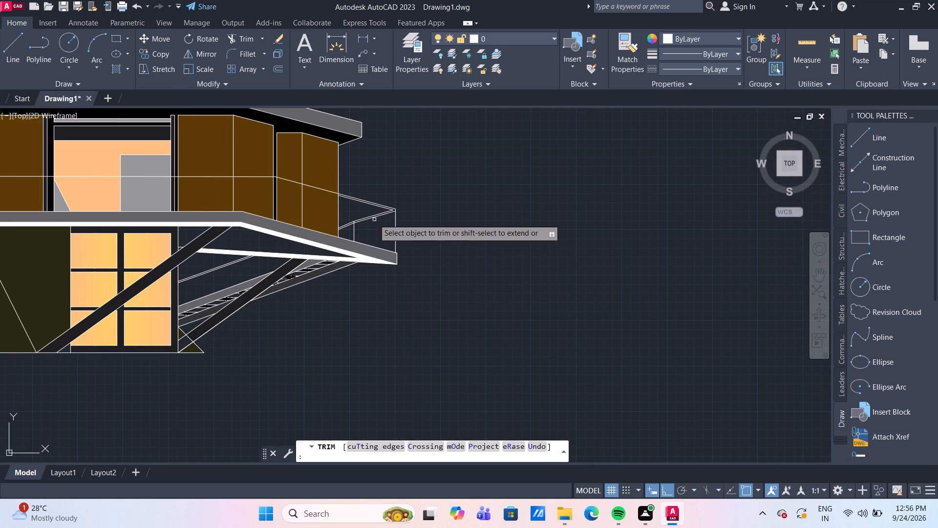
{"action": "scroll", "coordinate": [372, 217], "scroll_direction": "up", "scroll_amount": 2}
{"action": "scroll", "coordinate": [326, 236], "scroll_direction": "up", "scroll_amount": 2}
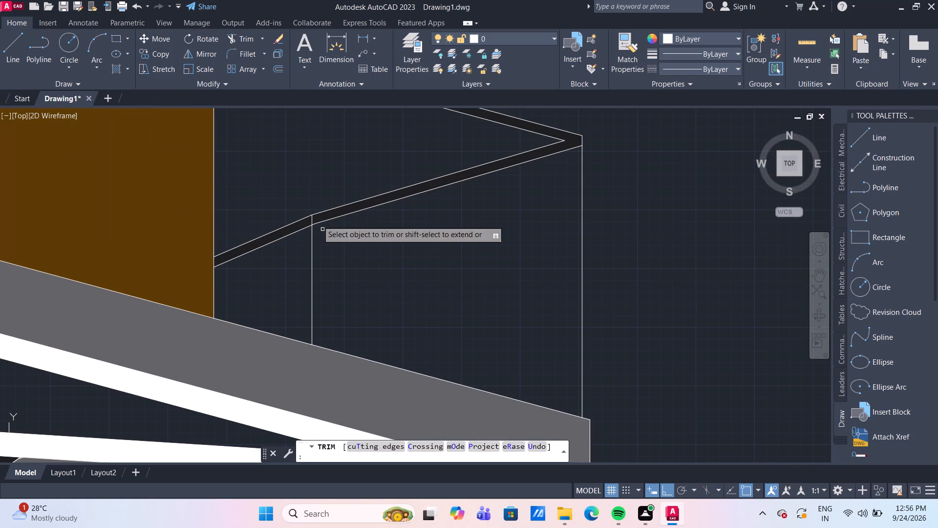
{"action": "scroll", "coordinate": [384, 272], "scroll_direction": "down", "scroll_amount": 3}
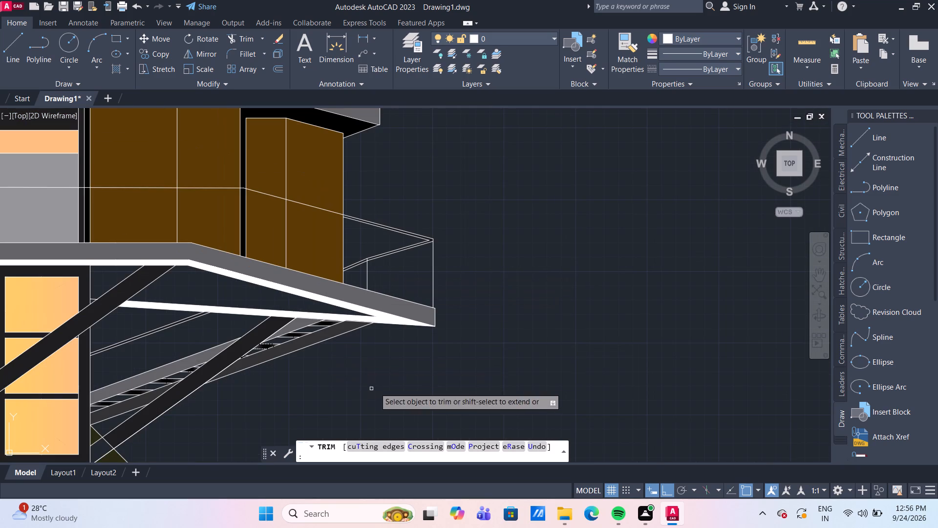
{"action": "key", "text": "Escape"}
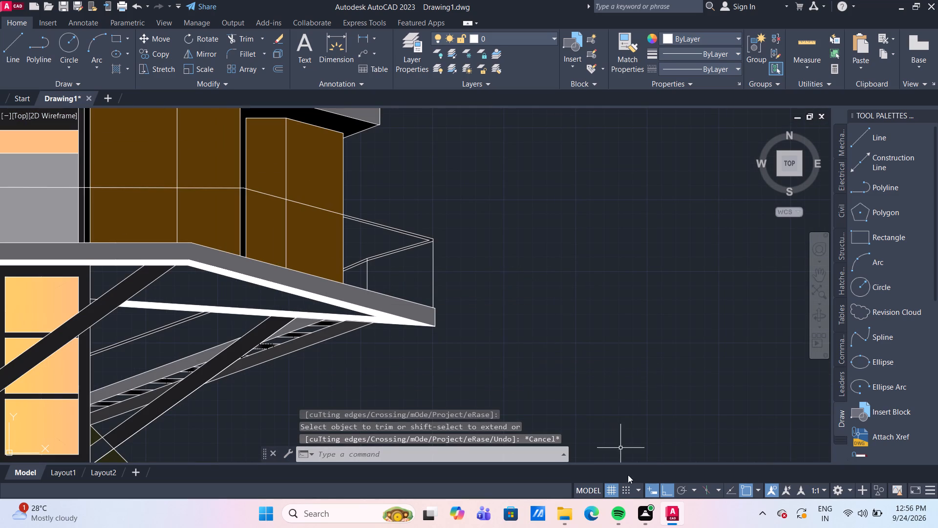
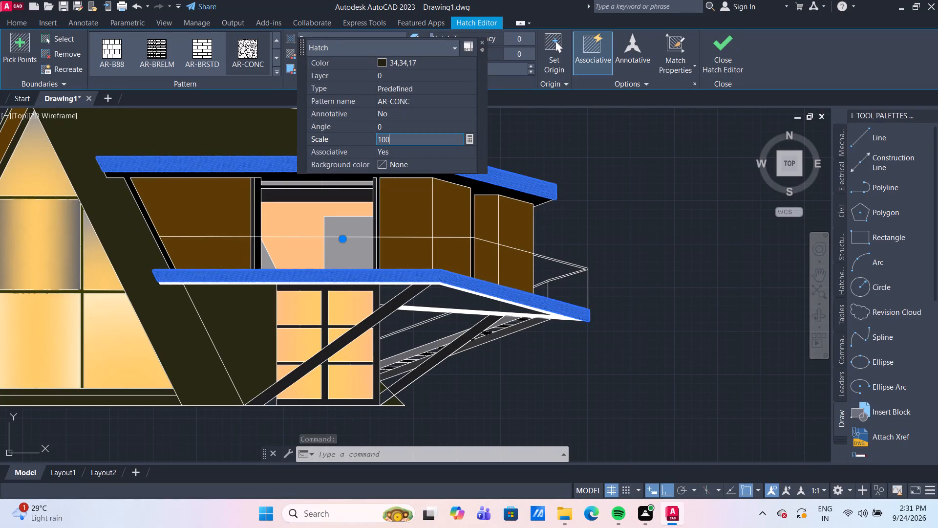
Set the scale of the selected AR-CONC hatch on the roof and floor slabs to 10.
{"action": "key", "text": "Return"}
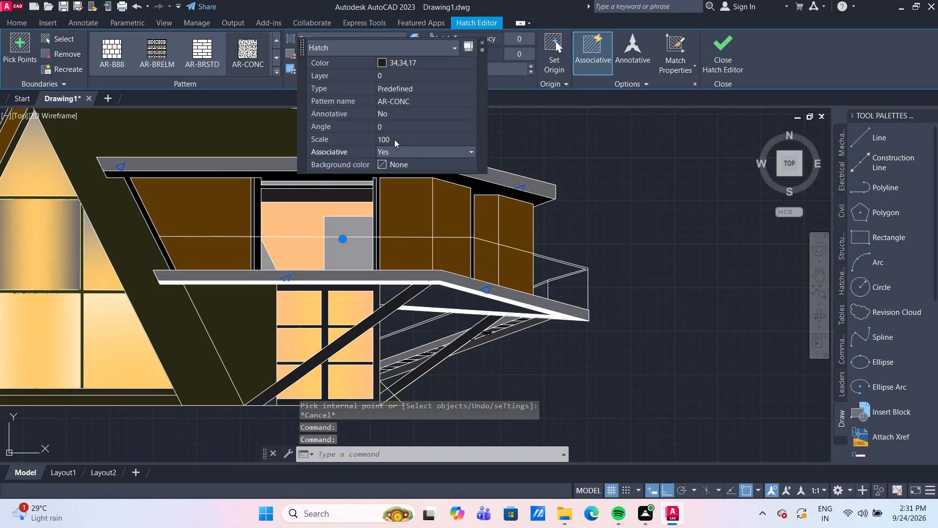
{"action": "left_click", "coordinate": [394, 139]}
{"action": "type", "text": "10"}
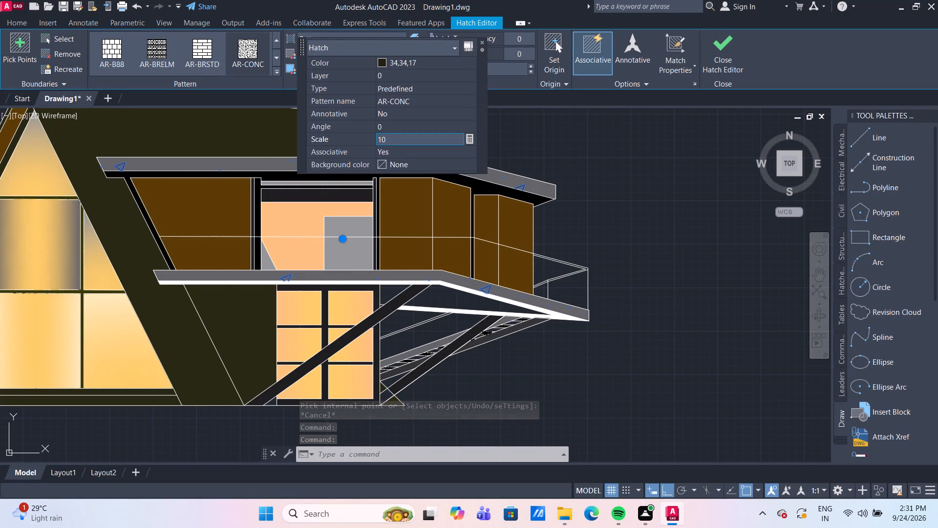
{"action": "key", "text": "Return"}
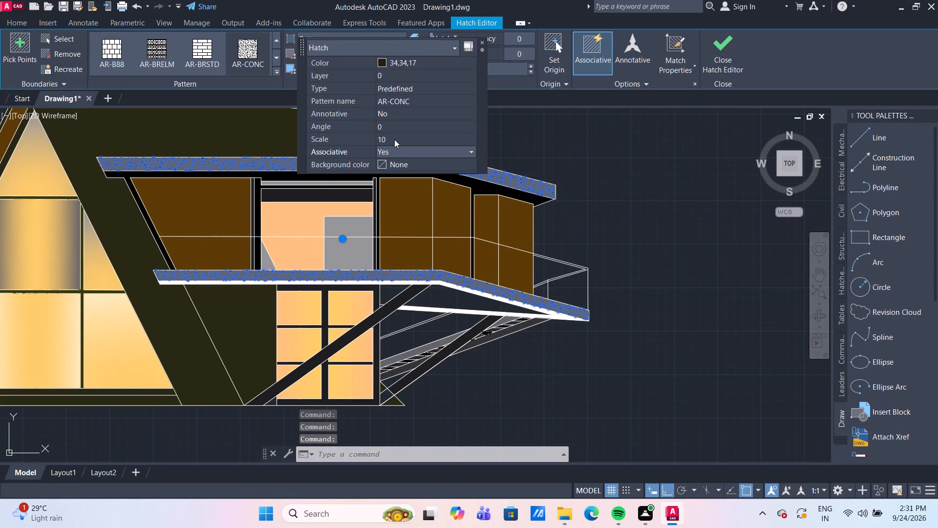
{"action": "key", "text": "Escape"}
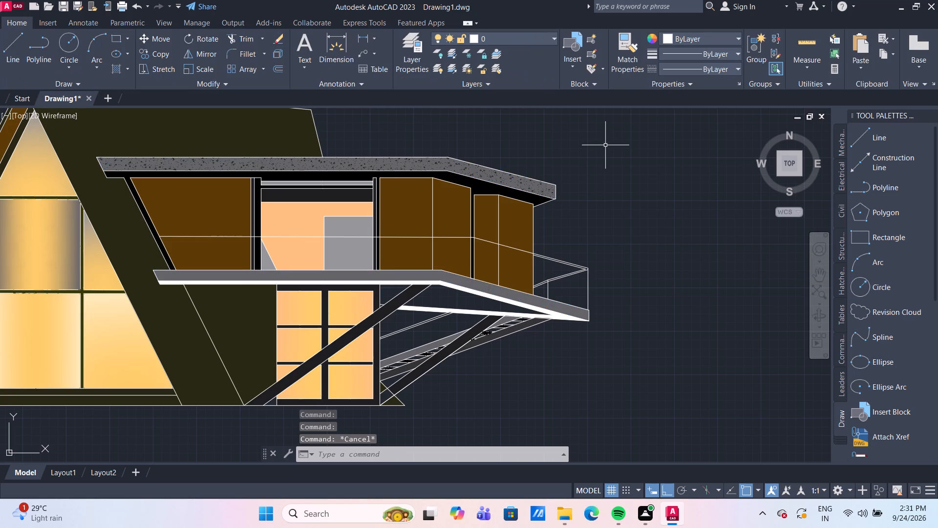
Hatch the sloping floor slab below the upper-storey panels with the AR-CONC pattern in colour 34,34,17.
{"action": "left_click", "coordinate": [427, 275]}
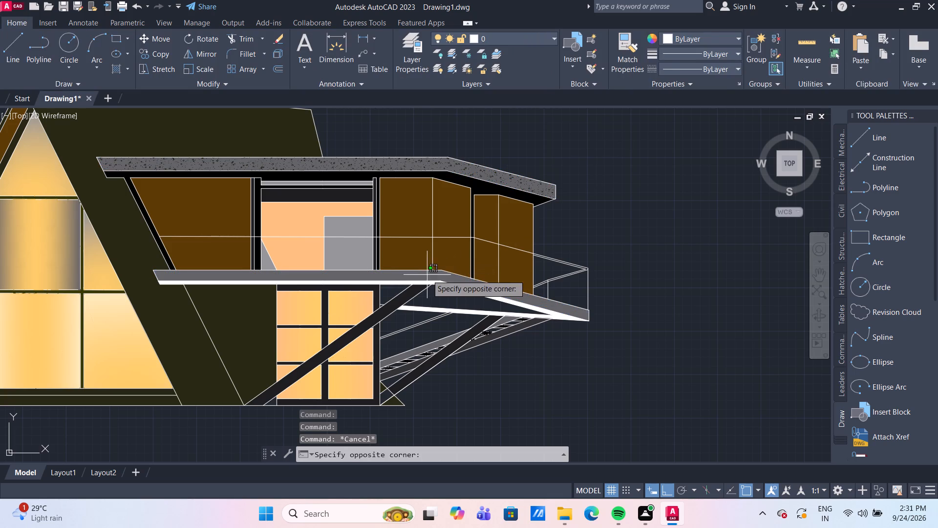
{"action": "key", "text": "Escape"}
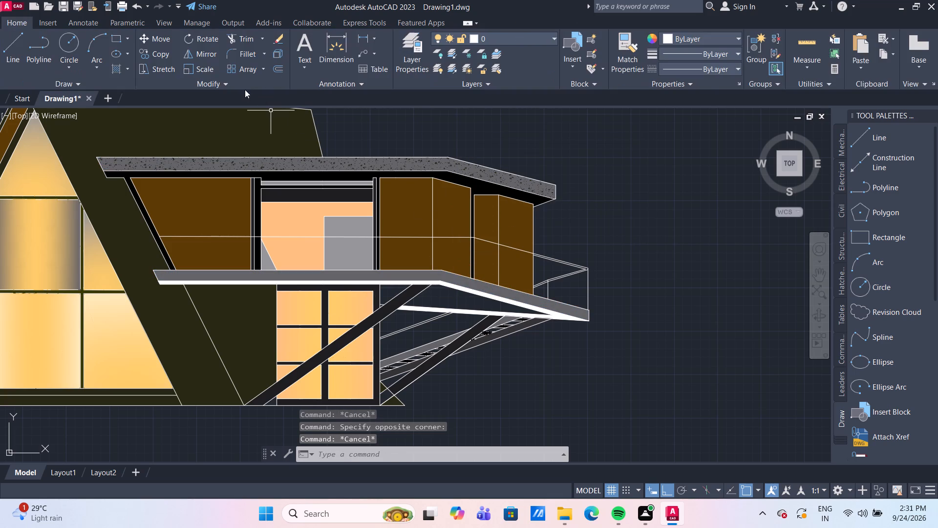
{"action": "left_click", "coordinate": [112, 73]}
{"action": "left_click", "coordinate": [254, 49]}
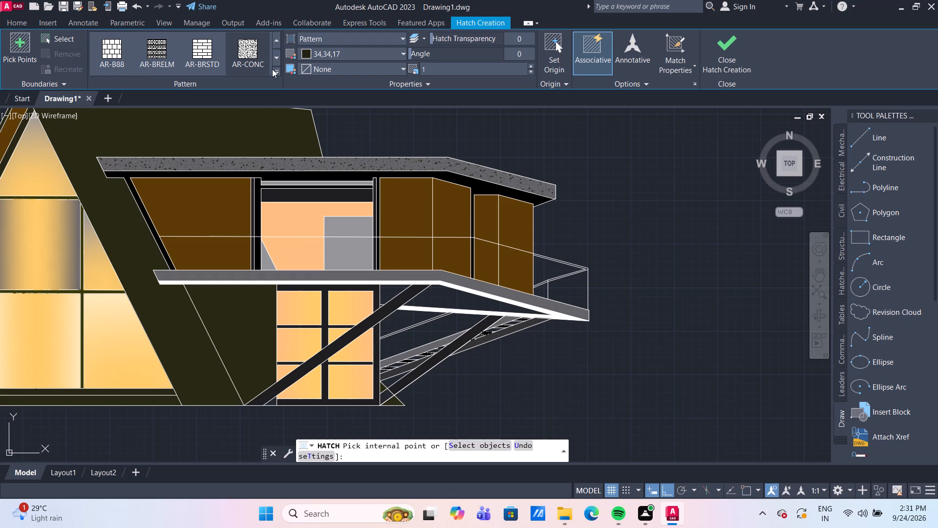
{"action": "left_click", "coordinate": [367, 278]}
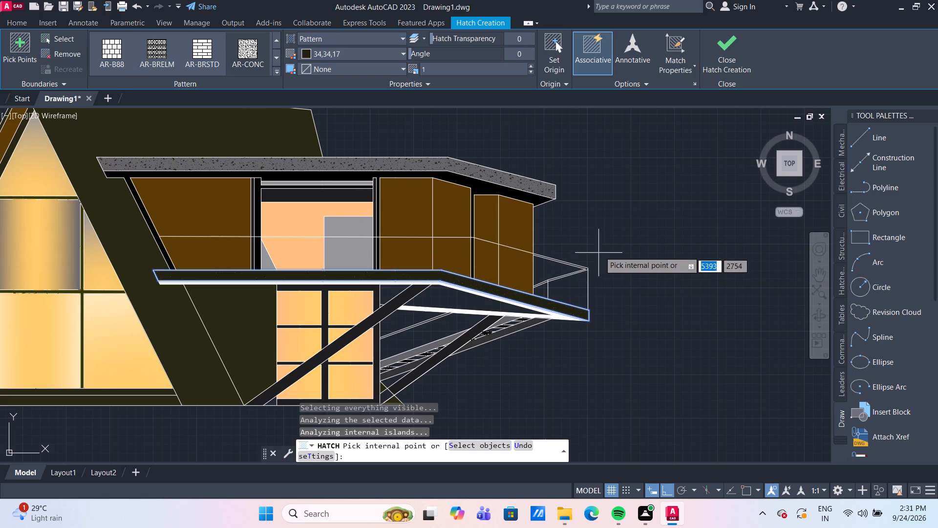
{"action": "key", "text": "Return"}
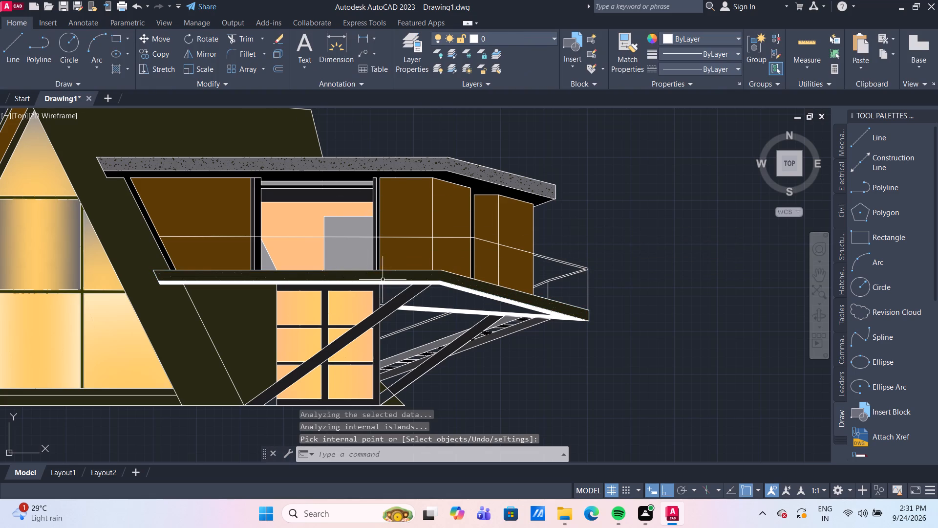
Set the scale of the floor slab's new AR-CONC hatch to 10.
{"action": "left_click", "coordinate": [379, 277]}
{"action": "left_click", "coordinate": [533, 246]}
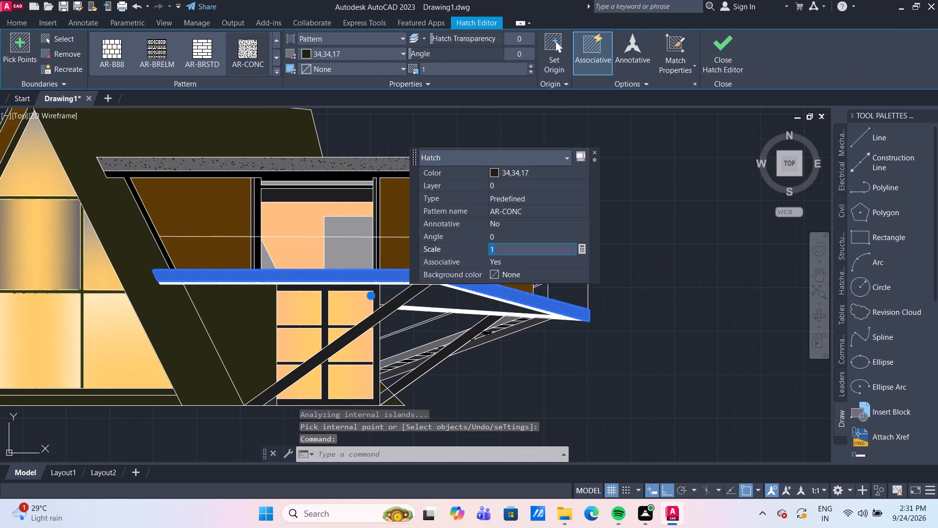
{"action": "type", "text": "10"}
{"action": "key", "text": "Return"}
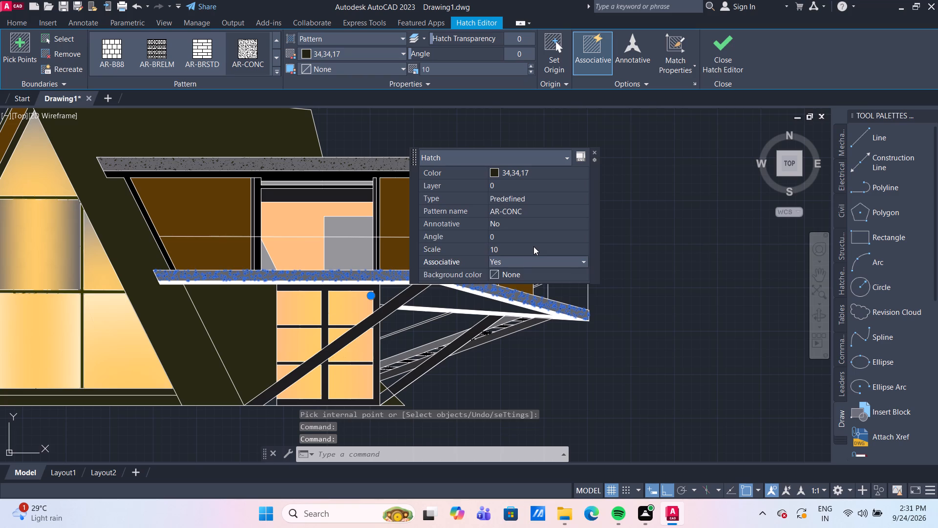
{"action": "key", "text": "Escape"}
Hatch the upper and lower parts of all the brown upper-storey wall panels with the ANSI36 pattern in colour 34,34,17.
{"action": "scroll", "coordinate": [684, 256], "scroll_direction": "down", "scroll_amount": 2}
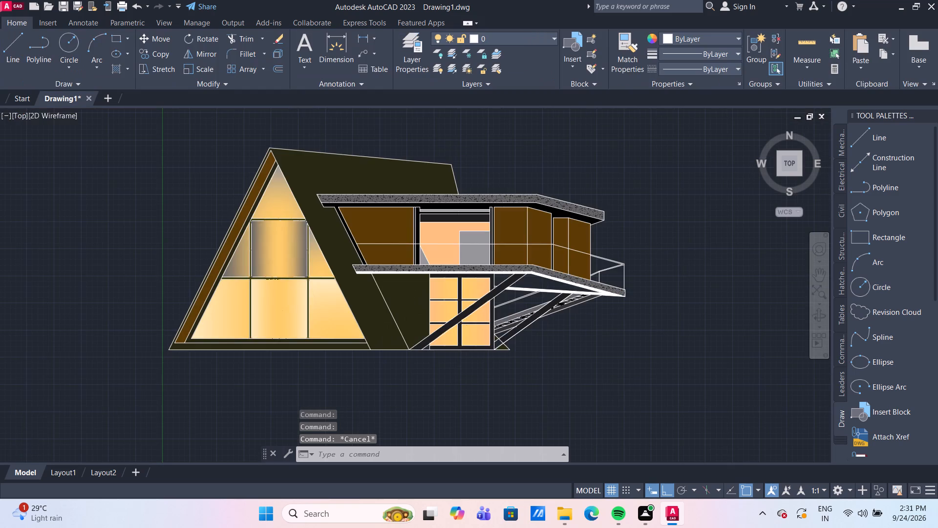
{"action": "scroll", "coordinate": [687, 258], "scroll_direction": "up", "scroll_amount": 2}
{"action": "middle_click_drag", "start_coordinate": [689, 257], "coordinate": [670, 230]}
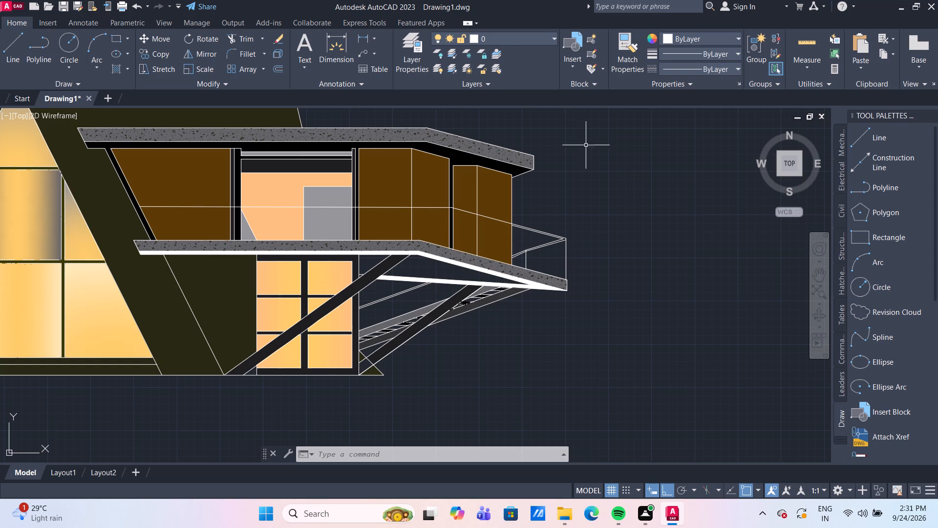
{"action": "middle_click_drag", "start_coordinate": [161, 176], "coordinate": [209, 234]}
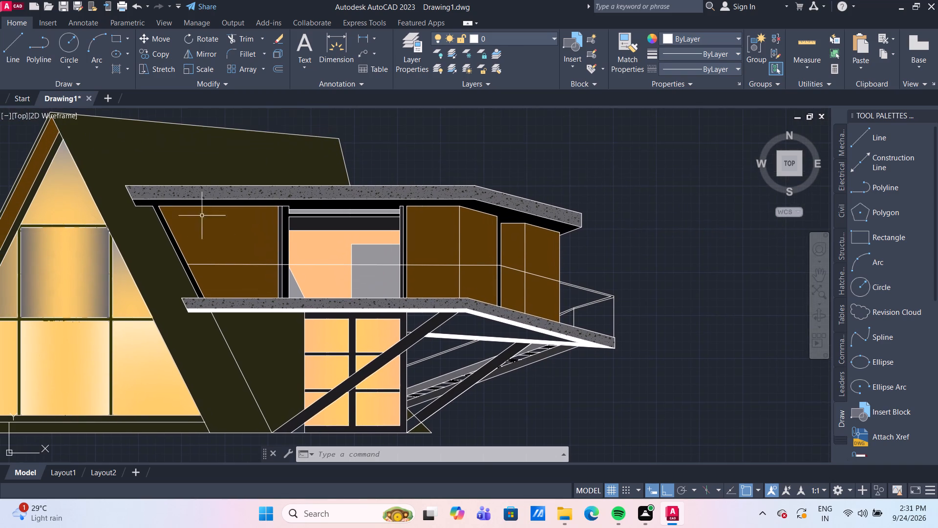
{"action": "left_click", "coordinate": [114, 71]}
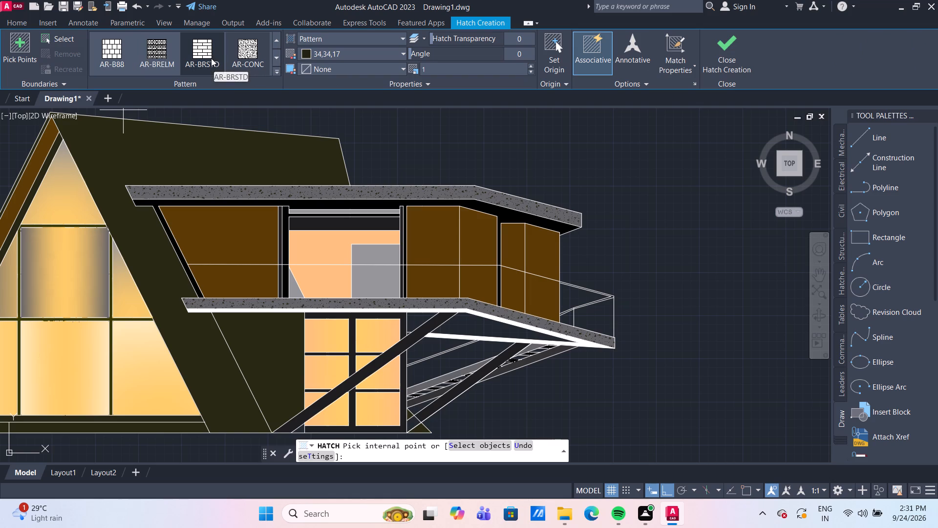
{"action": "left_click", "coordinate": [278, 59]}
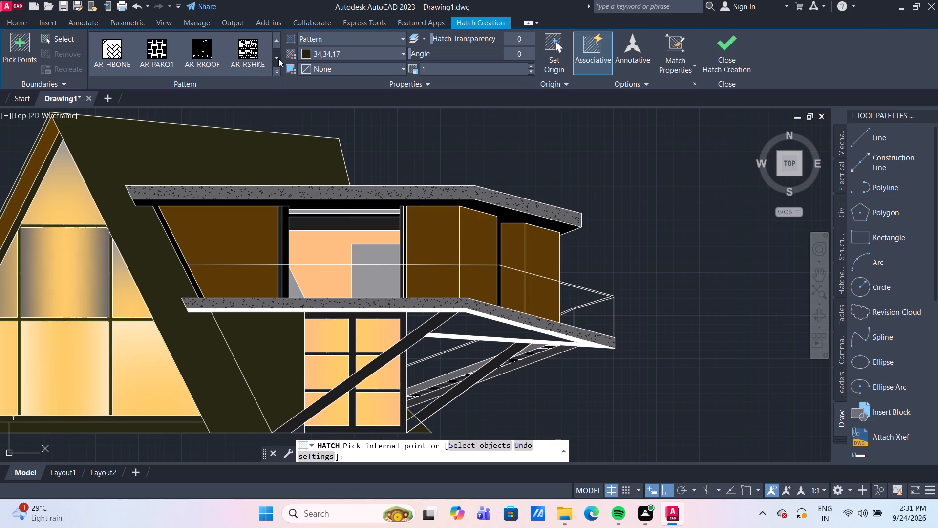
{"action": "left_click", "coordinate": [278, 58]}
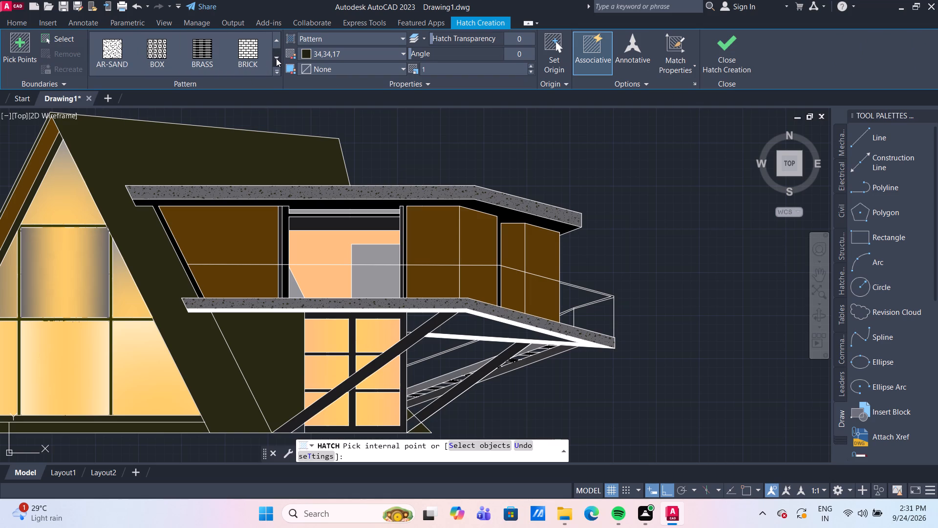
{"action": "left_click", "coordinate": [274, 38]}
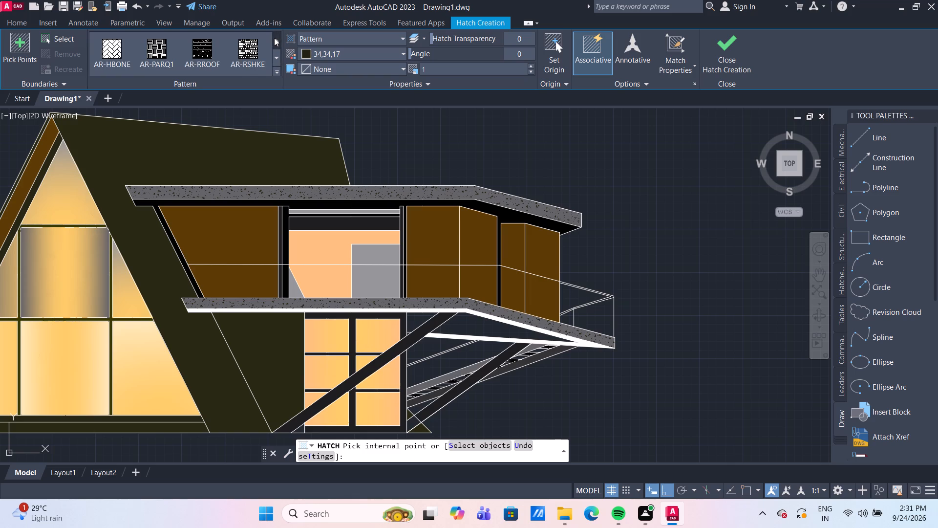
{"action": "left_click", "coordinate": [274, 38]}
{"action": "left_click", "coordinate": [274, 38]}
{"action": "left_click", "coordinate": [274, 38]}
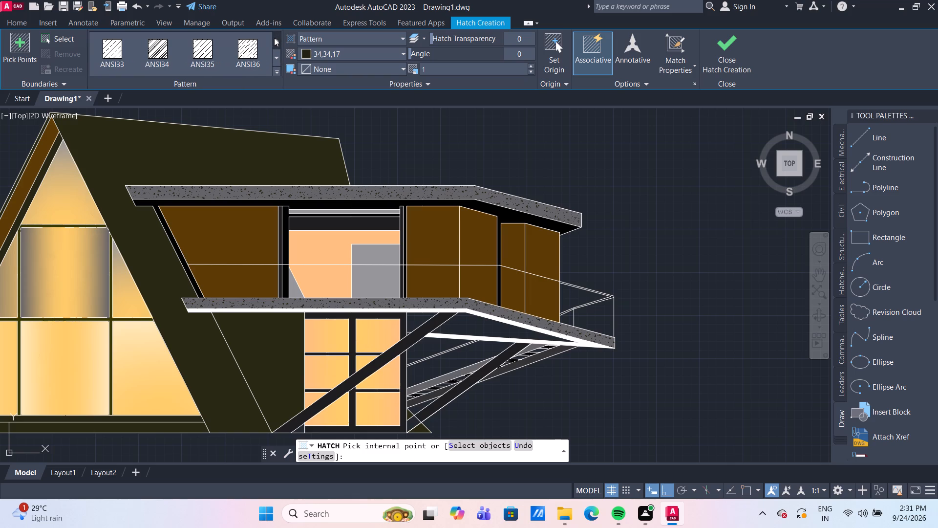
{"action": "left_click", "coordinate": [249, 61]}
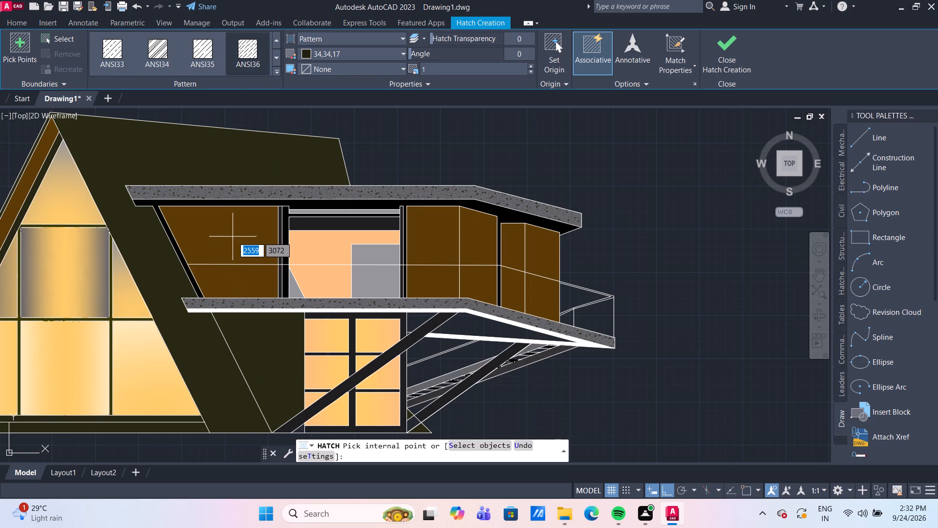
{"action": "left_click", "coordinate": [233, 237]}
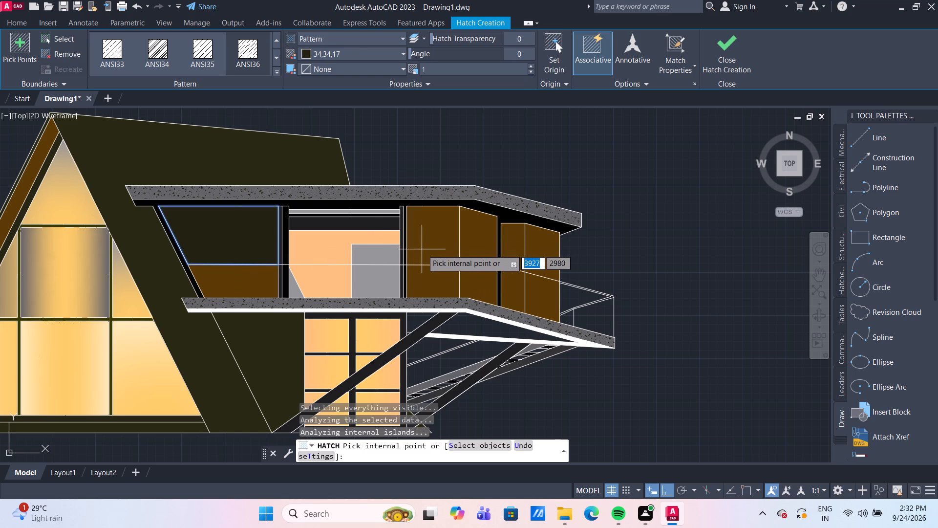
{"action": "left_click", "coordinate": [443, 250]}
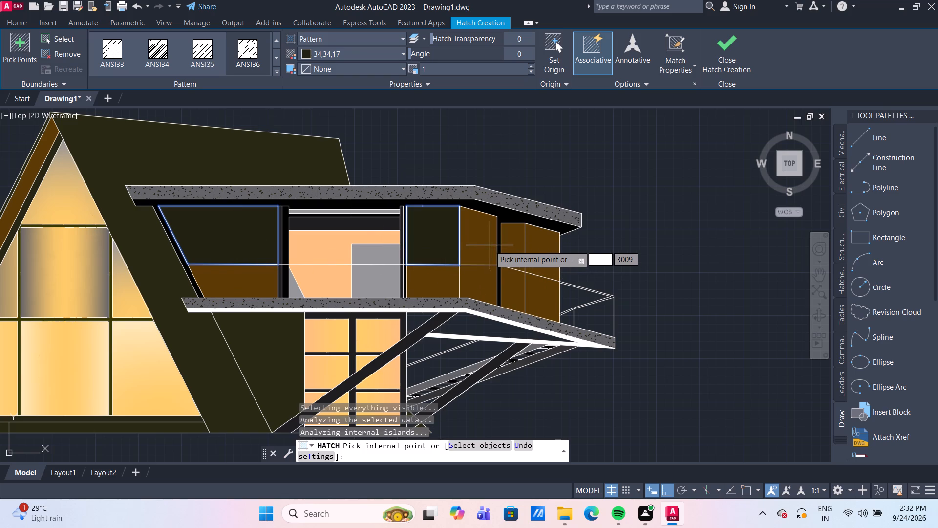
{"action": "left_click", "coordinate": [483, 245]}
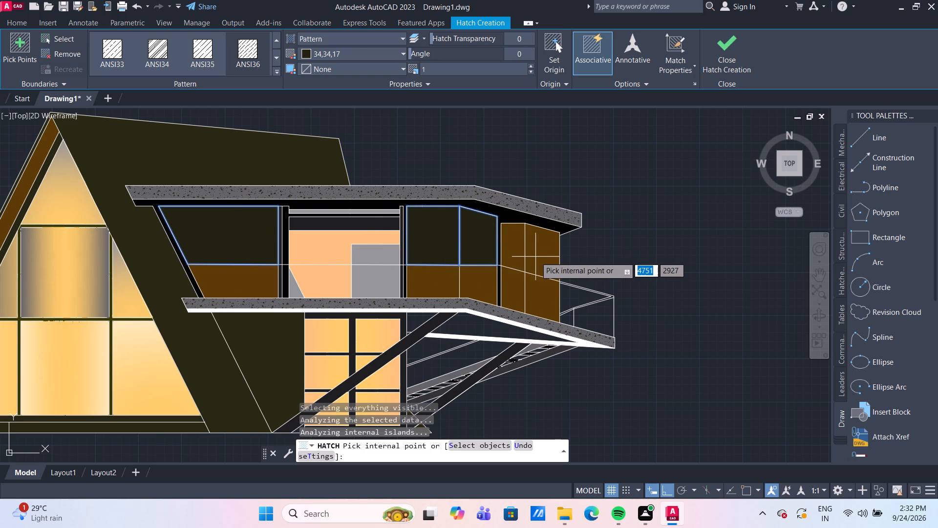
{"action": "left_click", "coordinate": [536, 256]}
{"action": "left_click", "coordinate": [517, 246]}
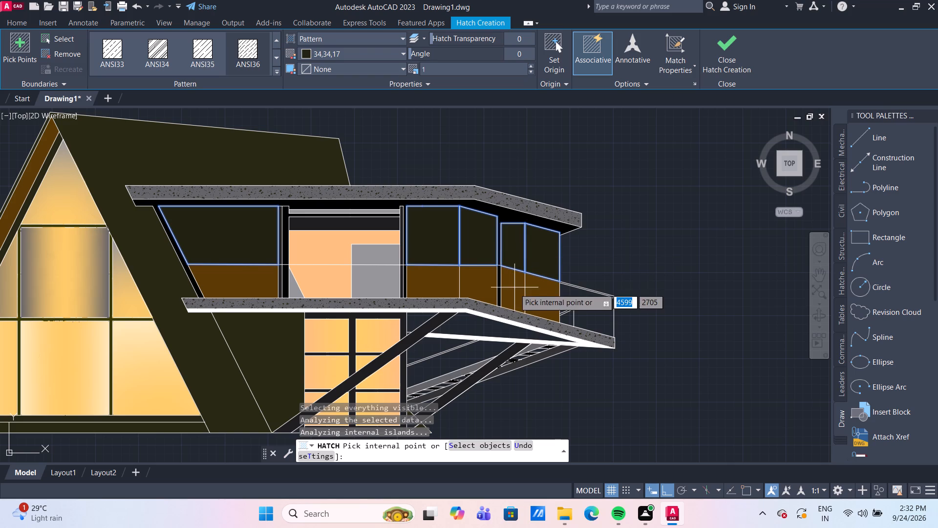
{"action": "left_click", "coordinate": [514, 290]}
{"action": "left_click", "coordinate": [536, 296]}
{"action": "left_click", "coordinate": [470, 284]}
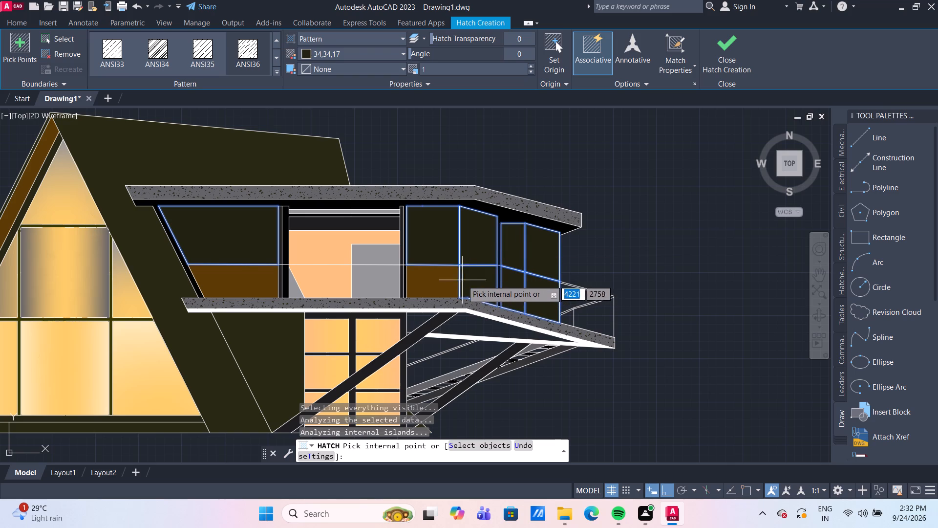
{"action": "left_click", "coordinate": [448, 277]}
{"action": "left_click", "coordinate": [261, 272]}
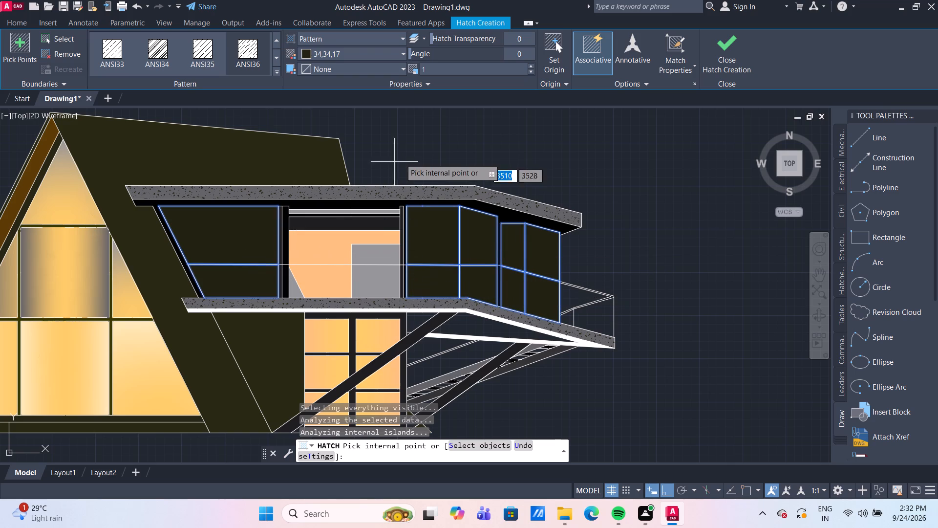
{"action": "key", "text": "Return"}
Set the scale of the upper-storey wall panels' ANSI36 hatch to 250, after trying 100, 200 and 300.
{"action": "left_click", "coordinate": [429, 243]}
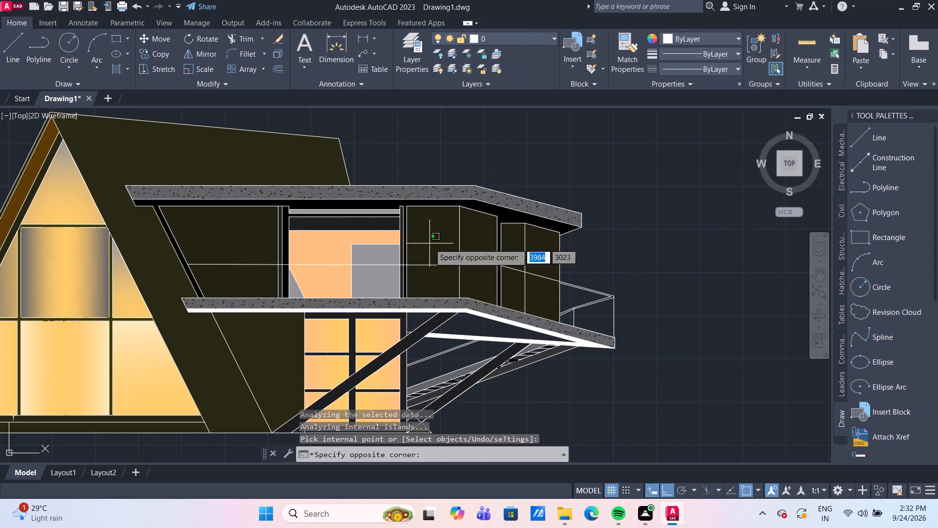
{"action": "left_click", "coordinate": [587, 208]}
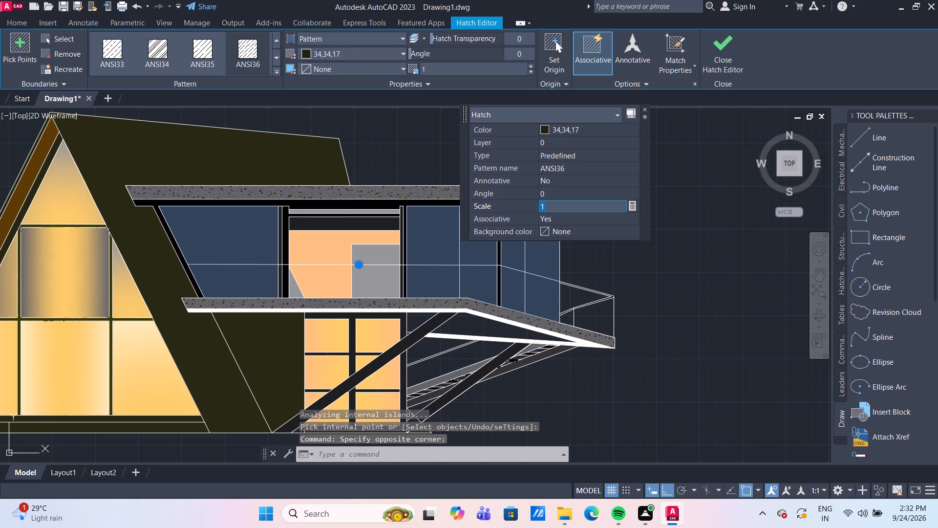
{"action": "type", "text": "100"}
{"action": "key", "text": "Return"}
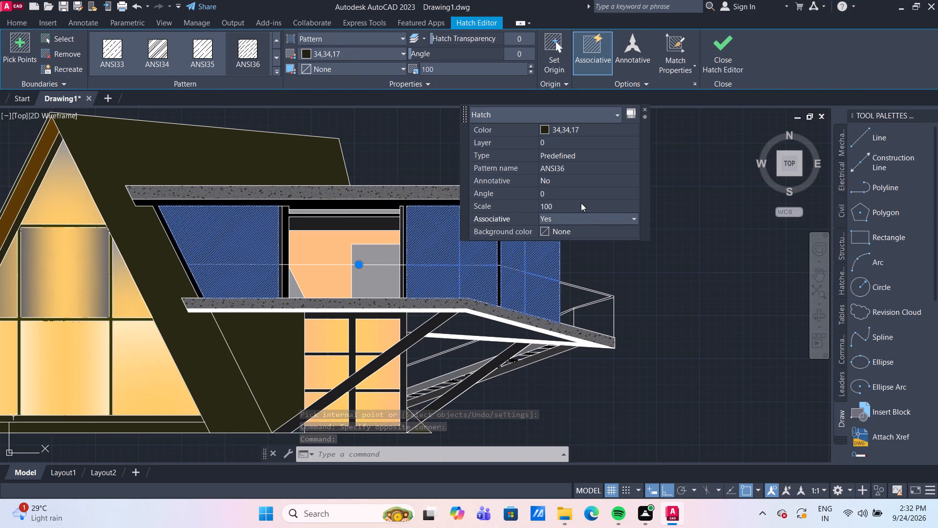
{"action": "left_click", "coordinate": [582, 204]}
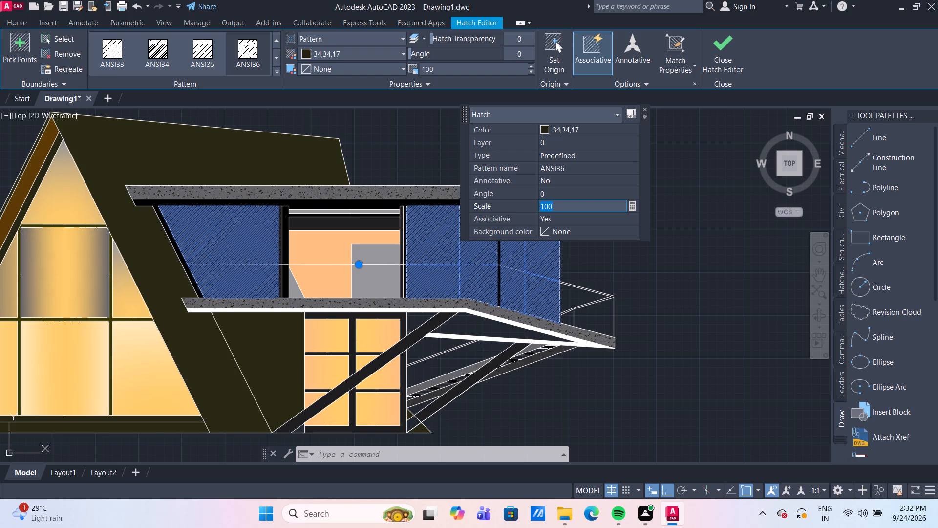
{"action": "type", "text": "200"}
{"action": "key", "text": "Return"}
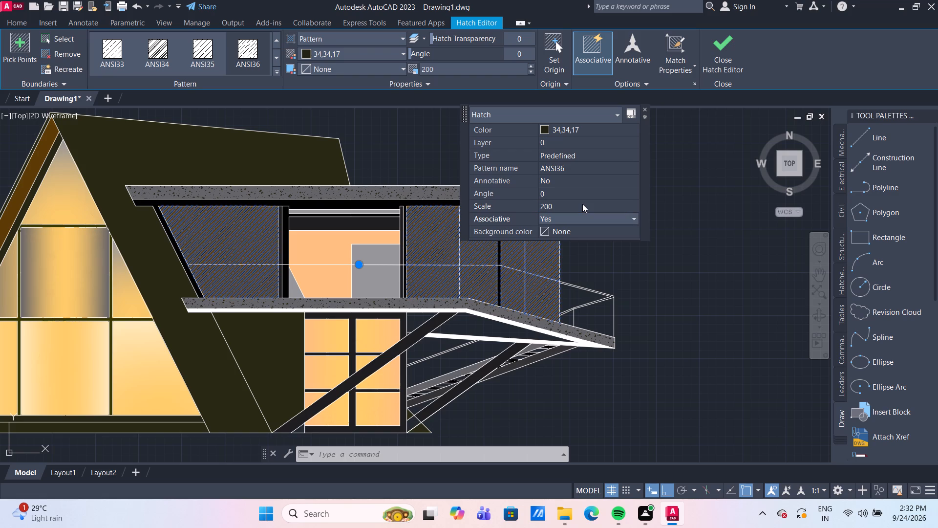
{"action": "left_click", "coordinate": [582, 204]}
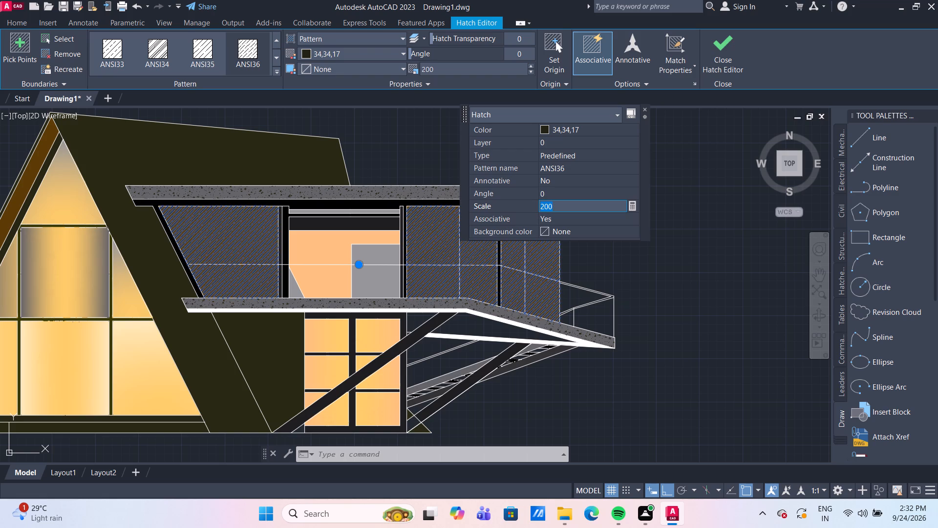
{"action": "type", "text": "300"}
{"action": "key", "text": "Return"}
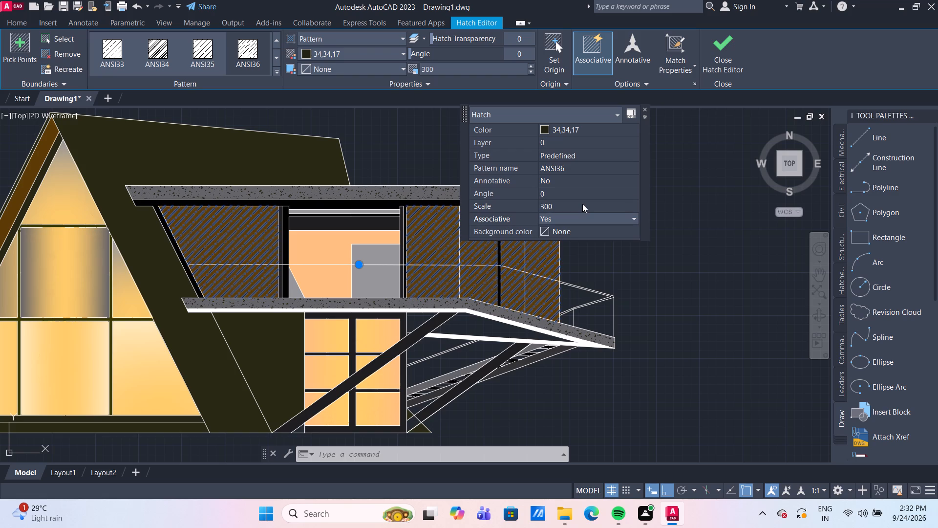
{"action": "left_click", "coordinate": [582, 204]}
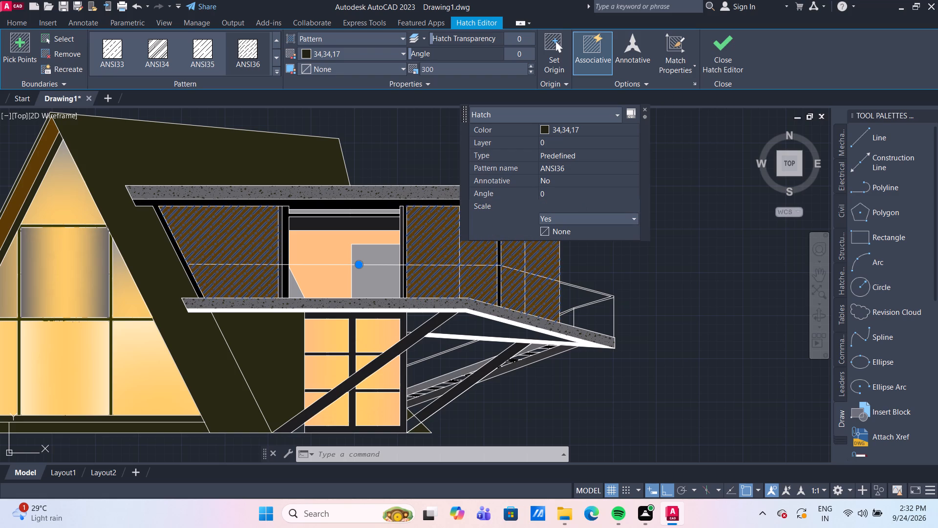
{"action": "type", "text": "250"}
{"action": "key", "text": "Return"}
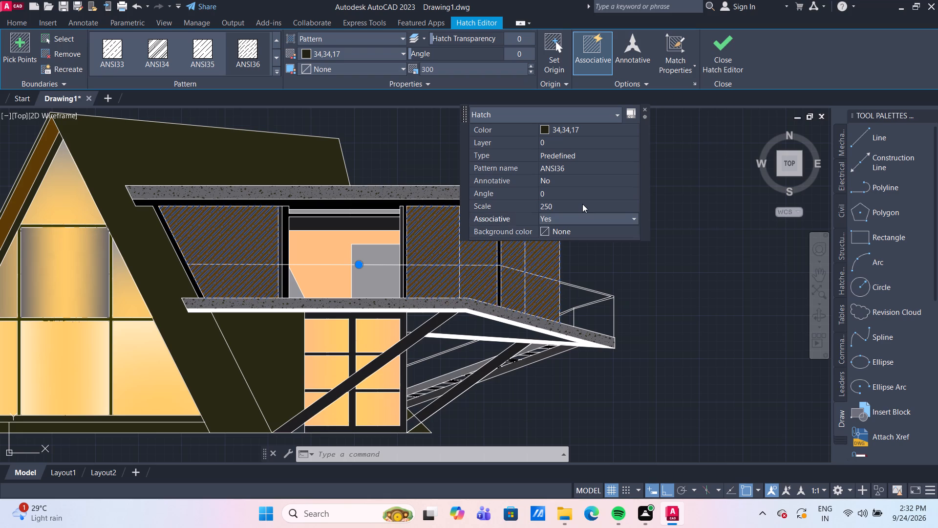
Set the angle of the wall panels' ANSI36 hatch to 135, after trying 90, 45, 180 and 200.
{"action": "left_click", "coordinate": [578, 193]}
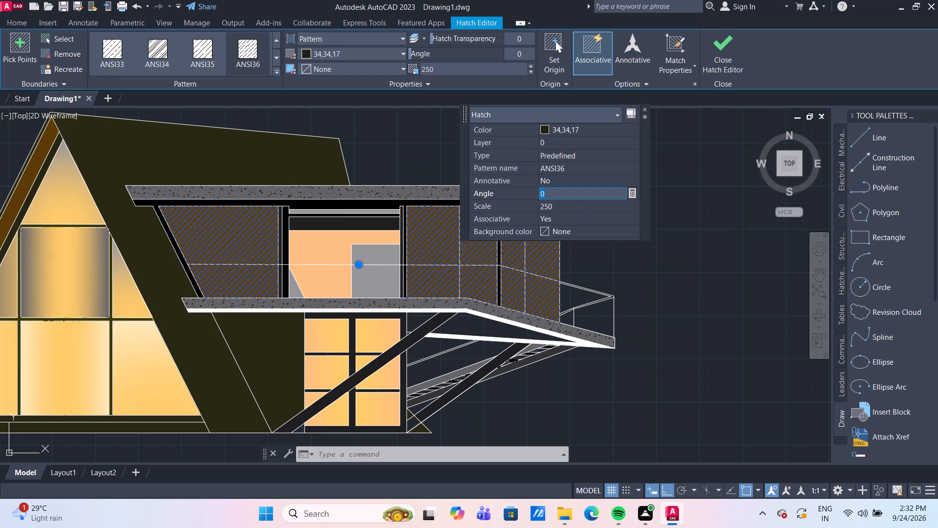
{"action": "type", "text": "90"}
{"action": "key", "text": "Return"}
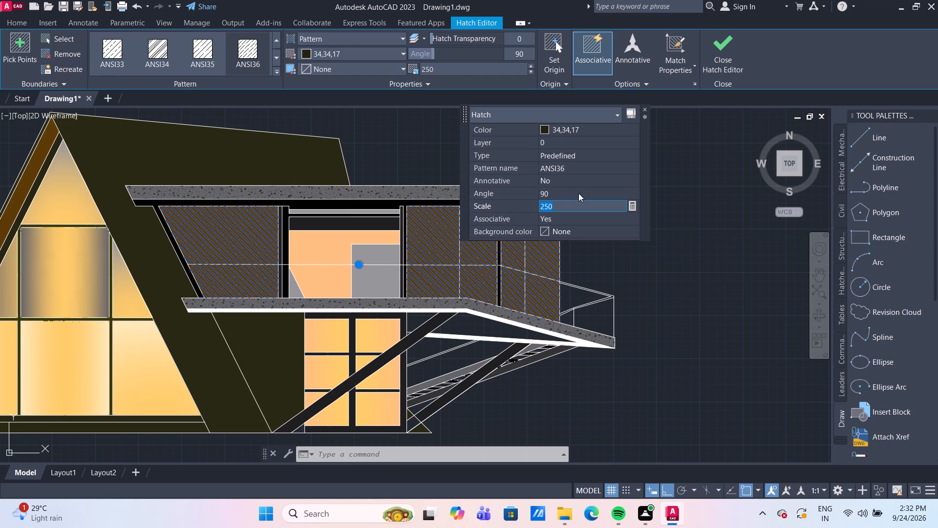
{"action": "left_click", "coordinate": [578, 193]}
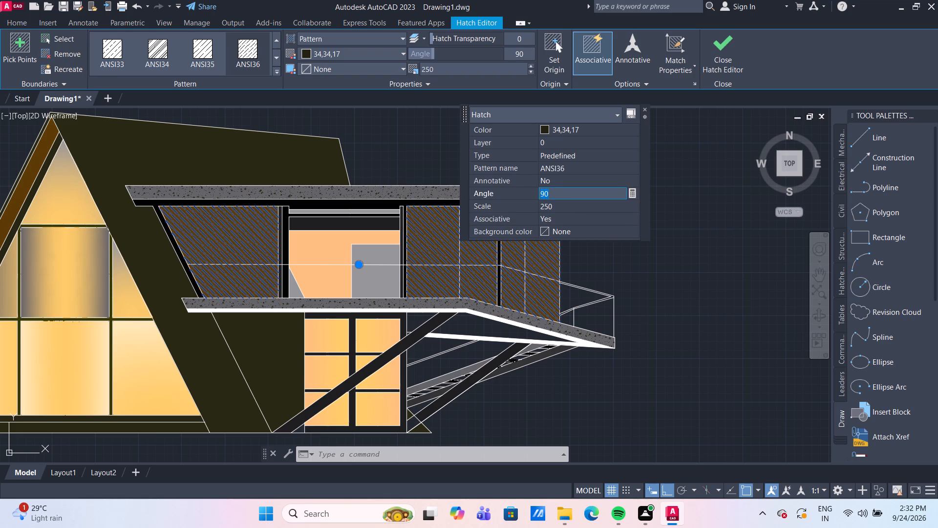
{"action": "type", "text": "45"}
{"action": "key", "text": "Return"}
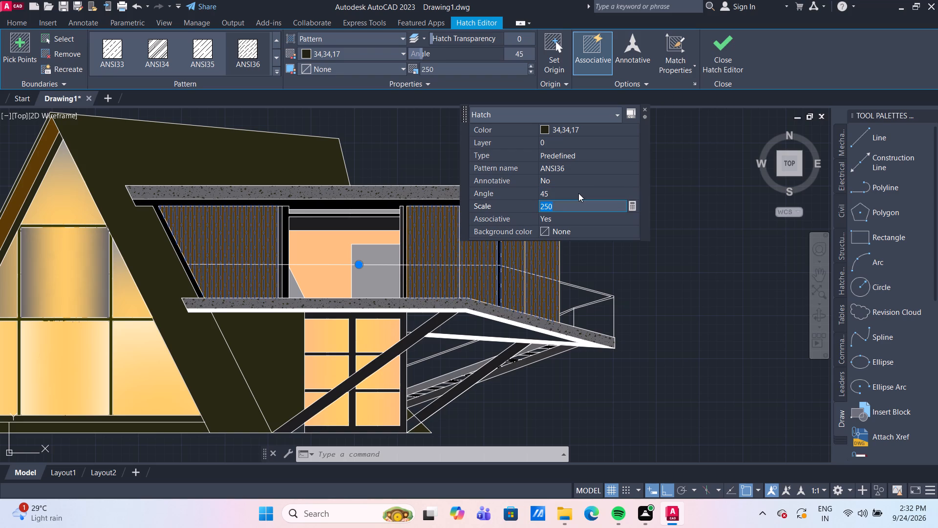
{"action": "left_click", "coordinate": [578, 193]}
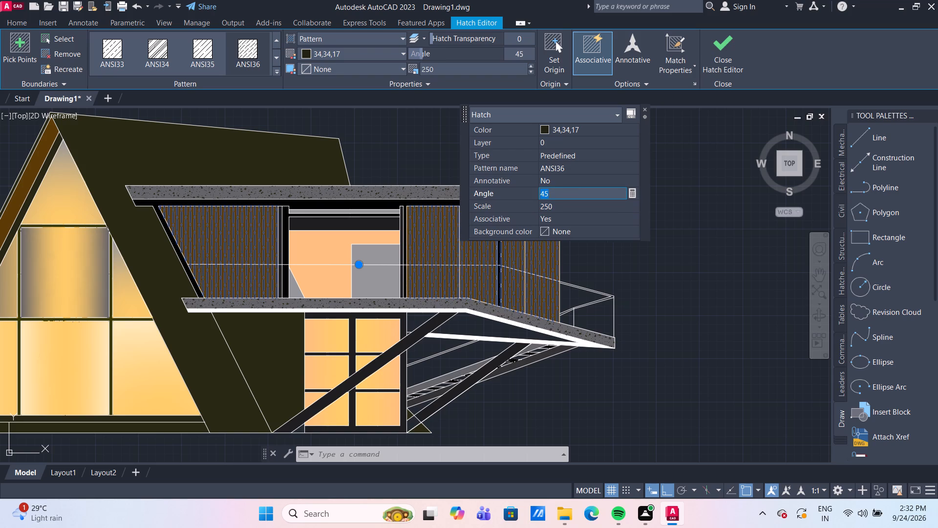
{"action": "type", "text": "180"}
{"action": "key", "text": "Return"}
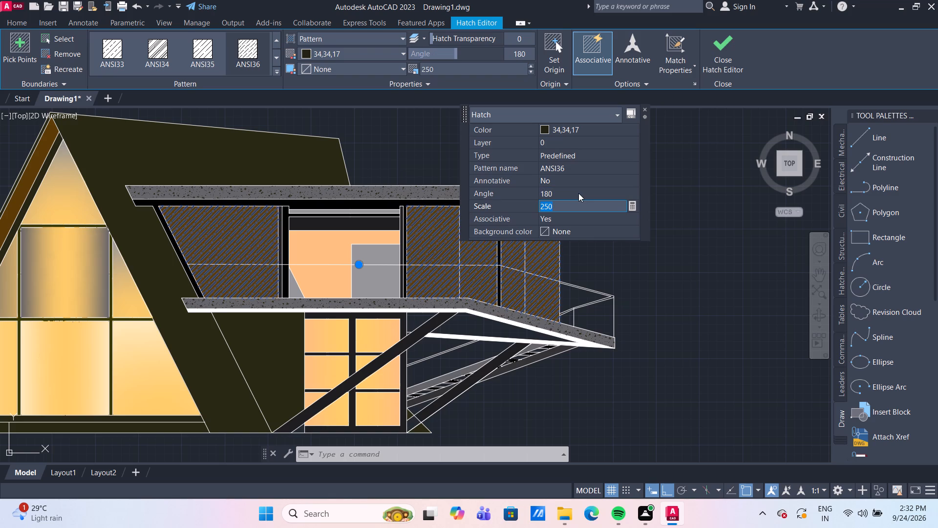
{"action": "left_click", "coordinate": [578, 193]}
{"action": "type", "text": "200"}
{"action": "key", "text": "Return"}
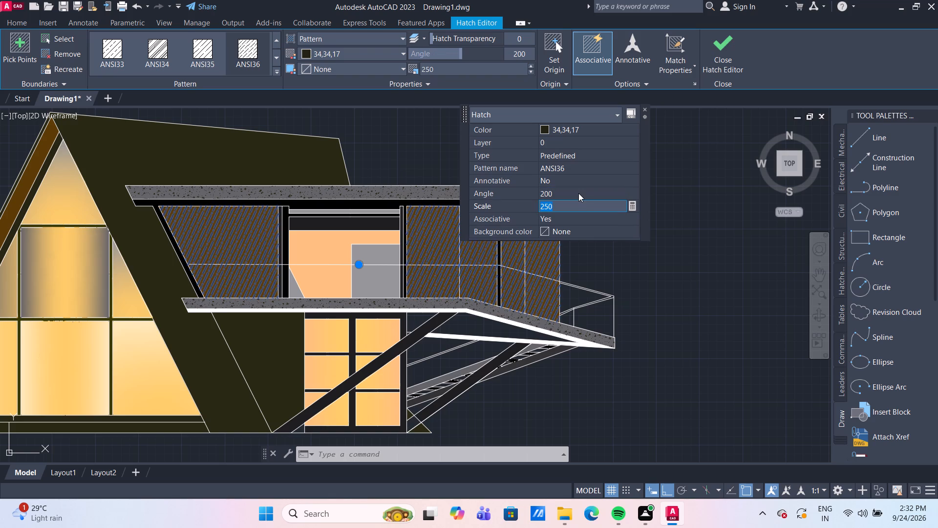
{"action": "left_click", "coordinate": [578, 193]}
{"action": "type", "text": "135"}
{"action": "key", "text": "Return"}
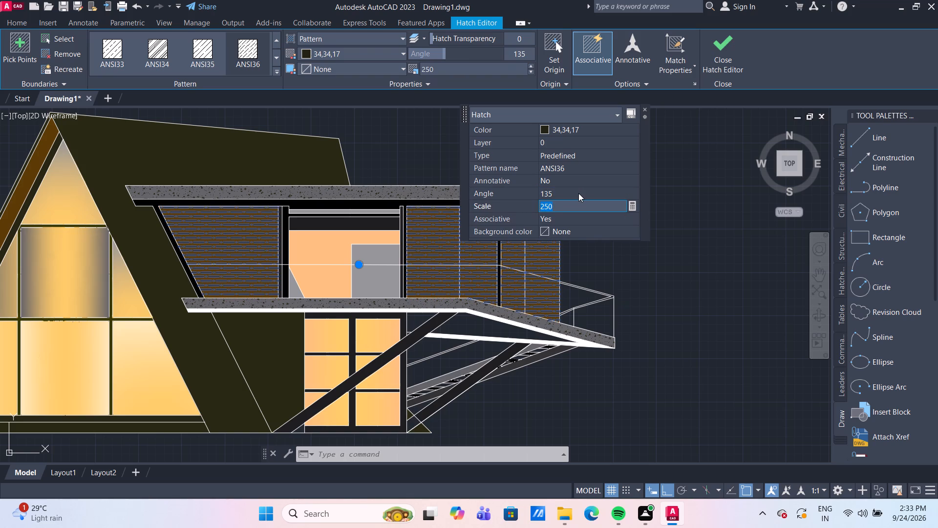
{"action": "key", "text": "Return"}
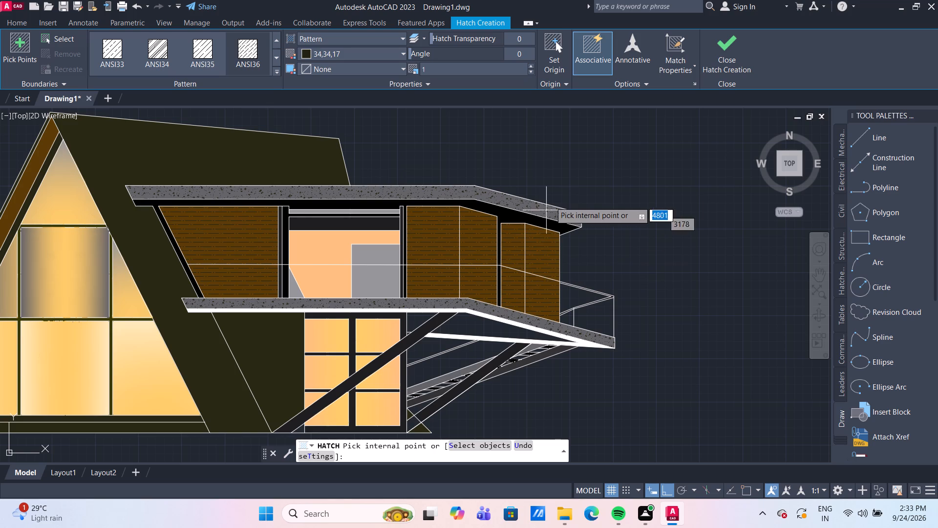
{"action": "key", "text": "Escape"}
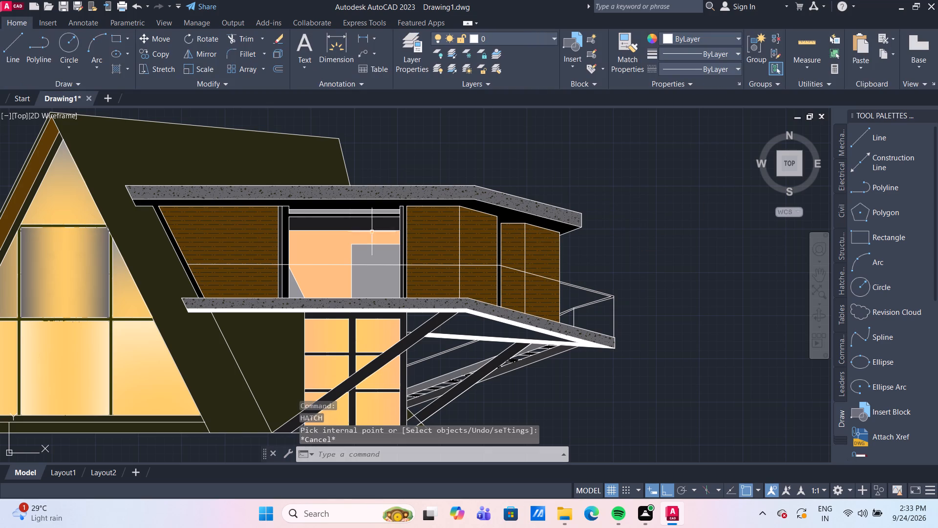
Change the colour of the wall panels' ANSI36 hatch to index colour 253.
{"action": "left_click", "coordinate": [428, 230]}
{"action": "left_click", "coordinate": [577, 113]}
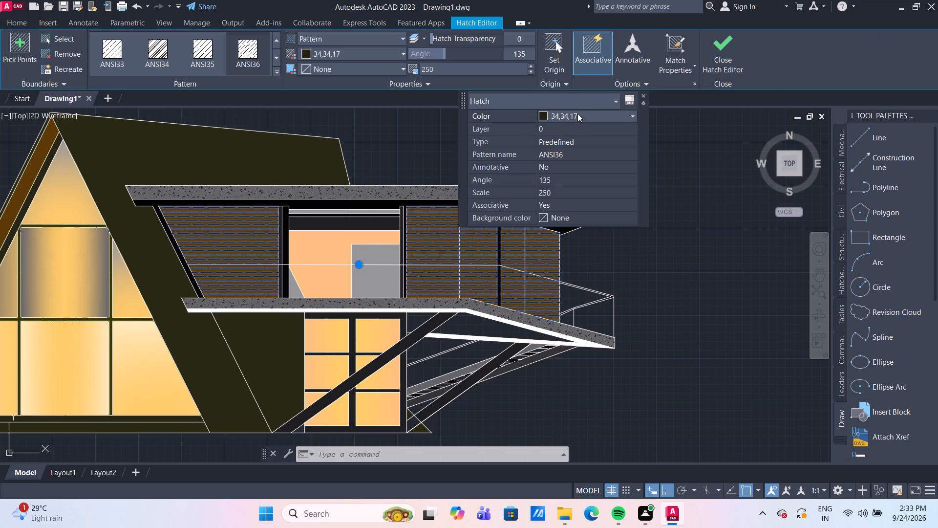
{"action": "left_click", "coordinate": [577, 113]}
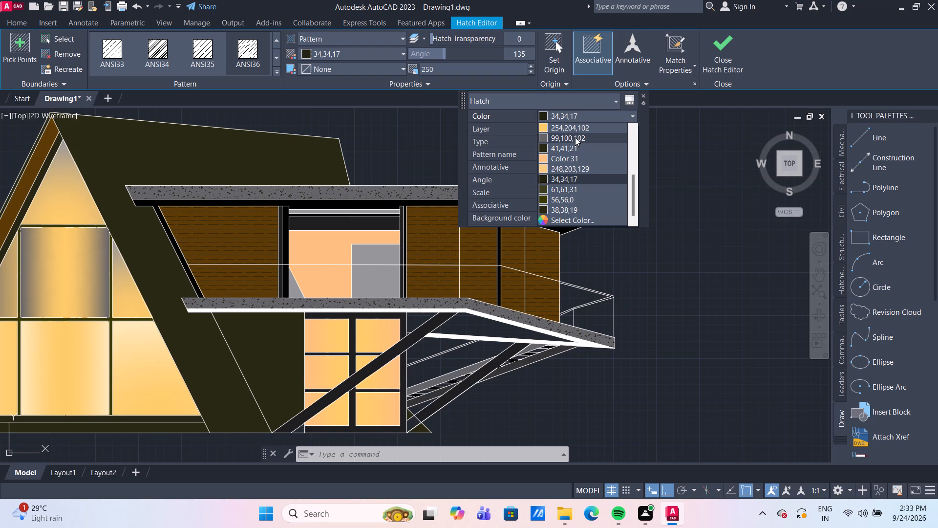
{"action": "scroll", "coordinate": [575, 137], "scroll_direction": "up", "scroll_amount": 3}
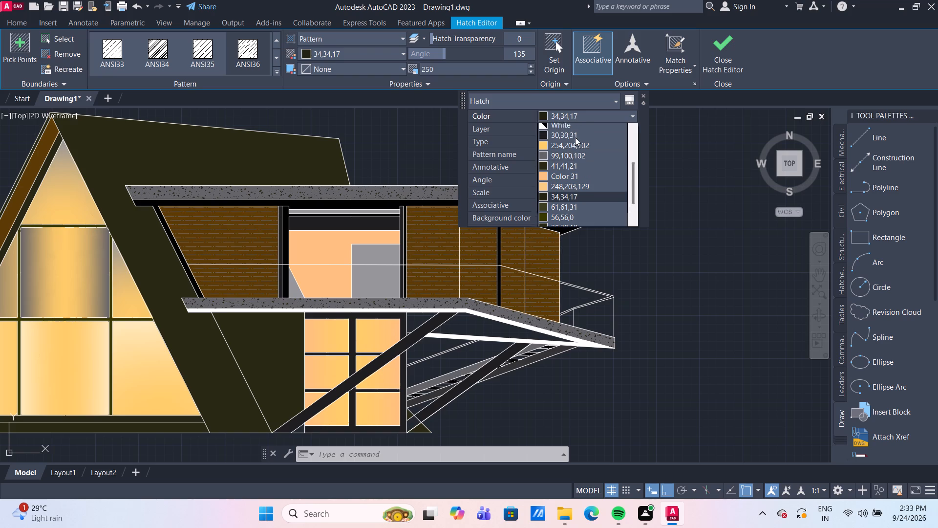
{"action": "scroll", "coordinate": [575, 137], "scroll_direction": "up", "scroll_amount": 1}
{"action": "scroll", "coordinate": [575, 137], "scroll_direction": "down", "scroll_amount": 3}
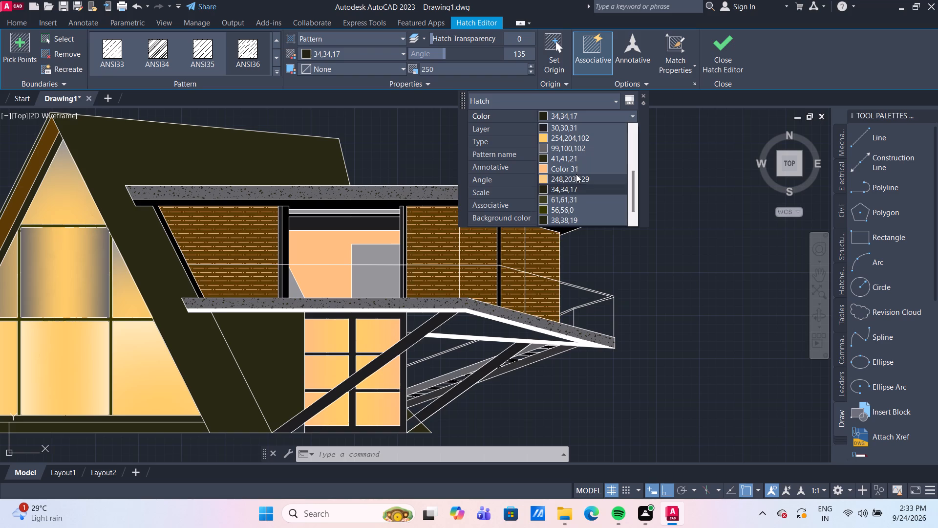
{"action": "scroll", "coordinate": [572, 153], "scroll_direction": "down", "scroll_amount": 7}
{"action": "scroll", "coordinate": [572, 153], "scroll_direction": "up", "scroll_amount": 2}
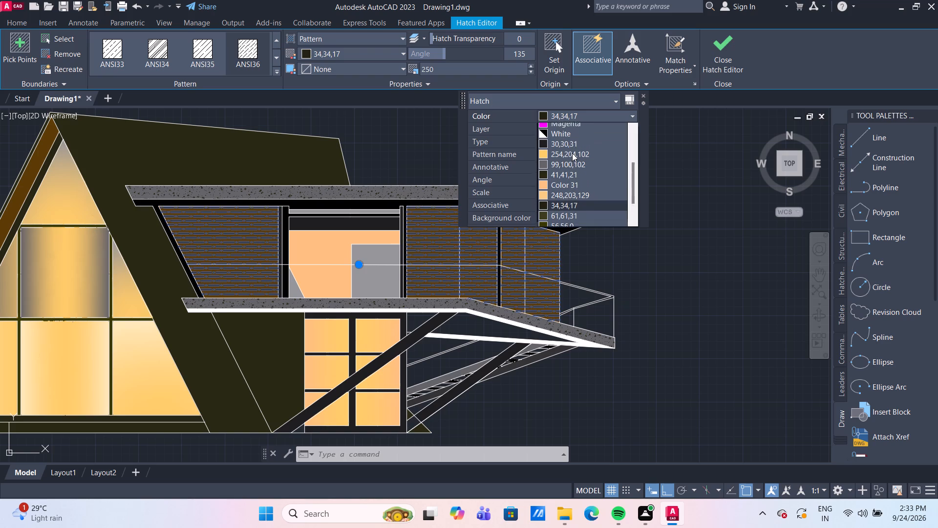
{"action": "scroll", "coordinate": [572, 153], "scroll_direction": "up", "scroll_amount": 1}
{"action": "scroll", "coordinate": [572, 153], "scroll_direction": "down", "scroll_amount": 6}
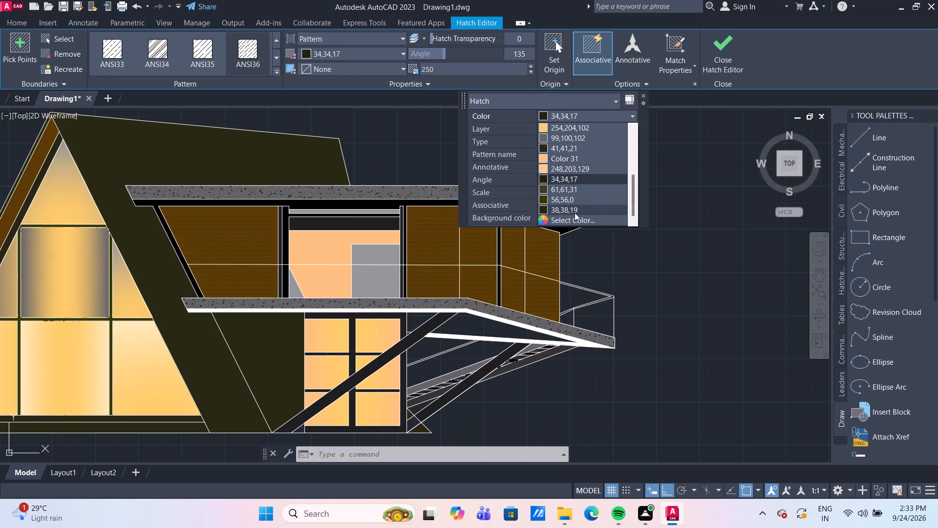
{"action": "left_click", "coordinate": [573, 220]}
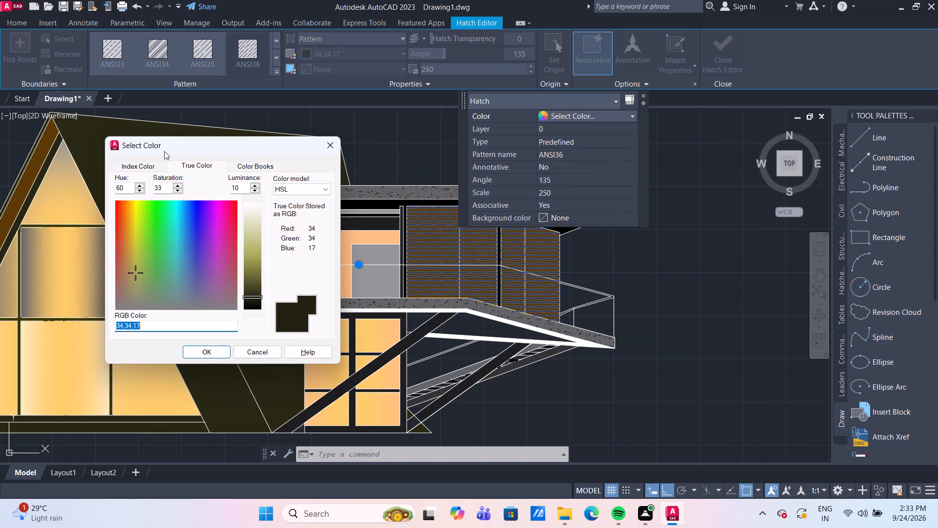
{"action": "left_click", "coordinate": [152, 166]}
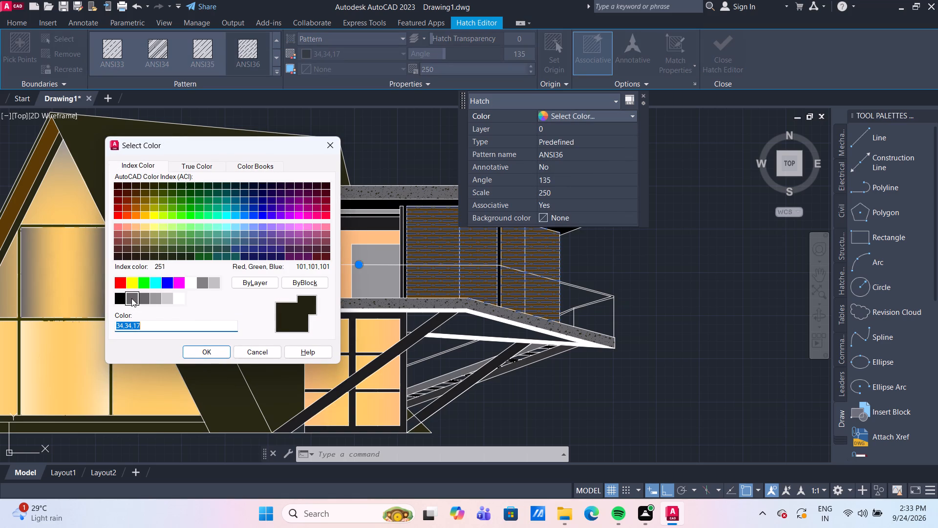
{"action": "left_click", "coordinate": [157, 298]}
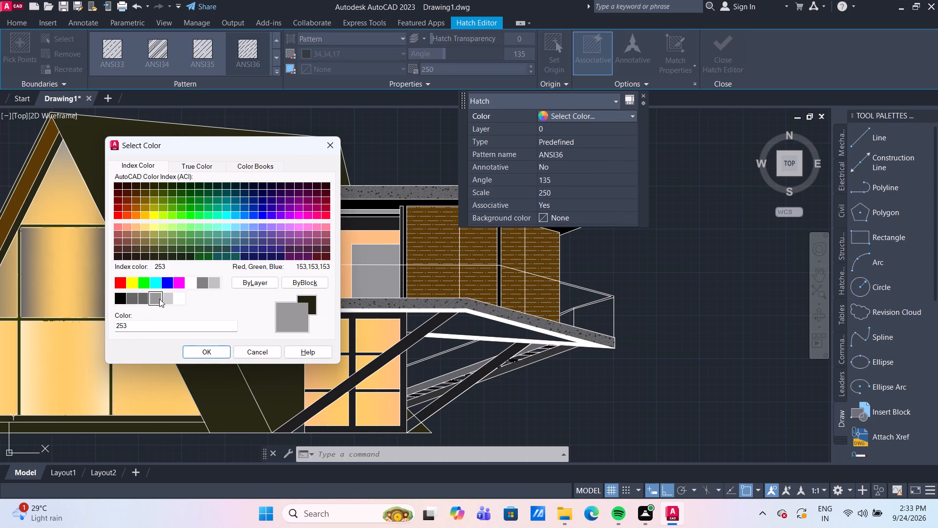
{"action": "left_click", "coordinate": [206, 352]}
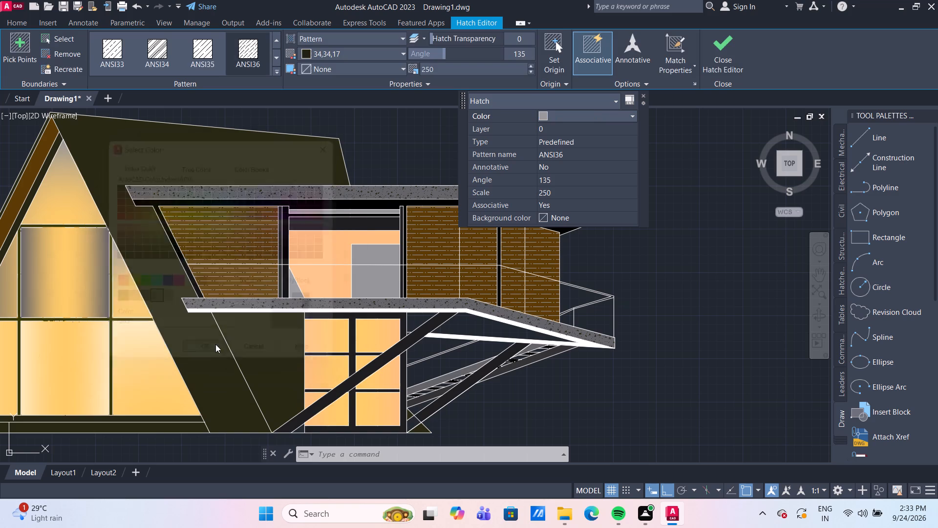
Hatch the upper part of the brown wall panel just right of the upper-storey opening with ANSI36 in colour 34,34,17 at scale 1.
{"action": "key", "text": "Return"}
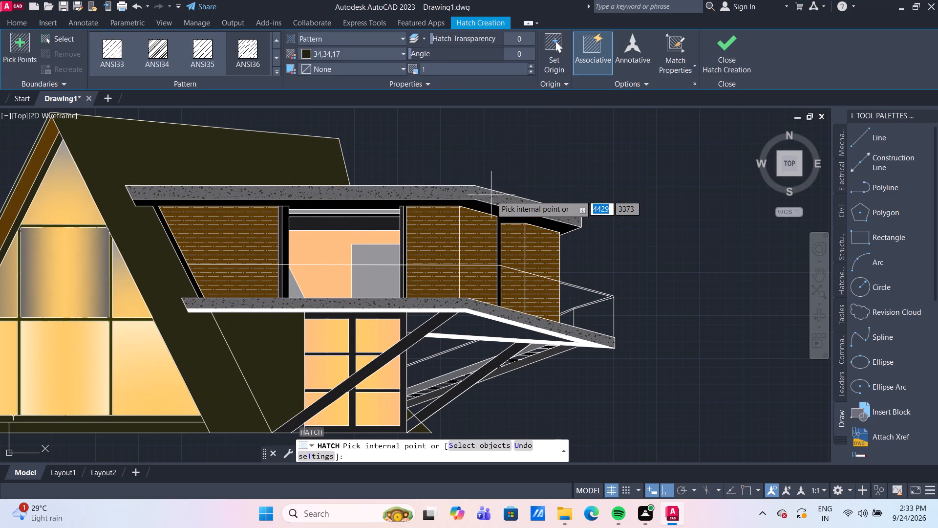
{"action": "scroll", "coordinate": [478, 242], "scroll_direction": "up", "scroll_amount": 3}
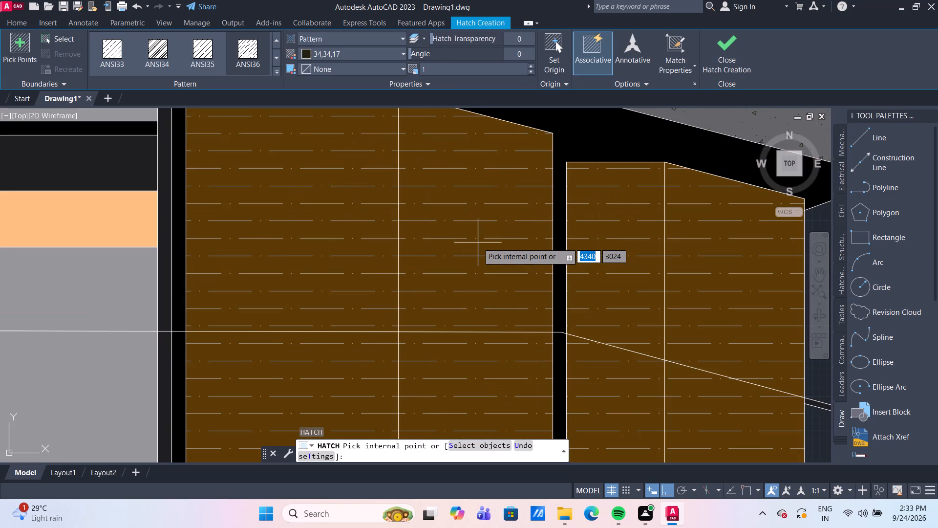
{"action": "scroll", "coordinate": [477, 242], "scroll_direction": "down", "scroll_amount": 5}
{"action": "scroll", "coordinate": [525, 232], "scroll_direction": "up", "scroll_amount": 1}
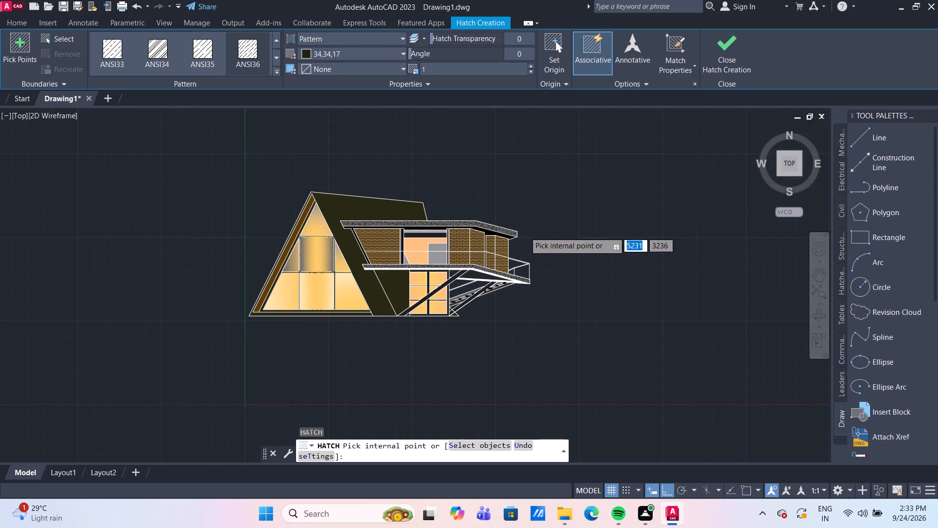
{"action": "scroll", "coordinate": [440, 236], "scroll_direction": "up", "scroll_amount": 2}
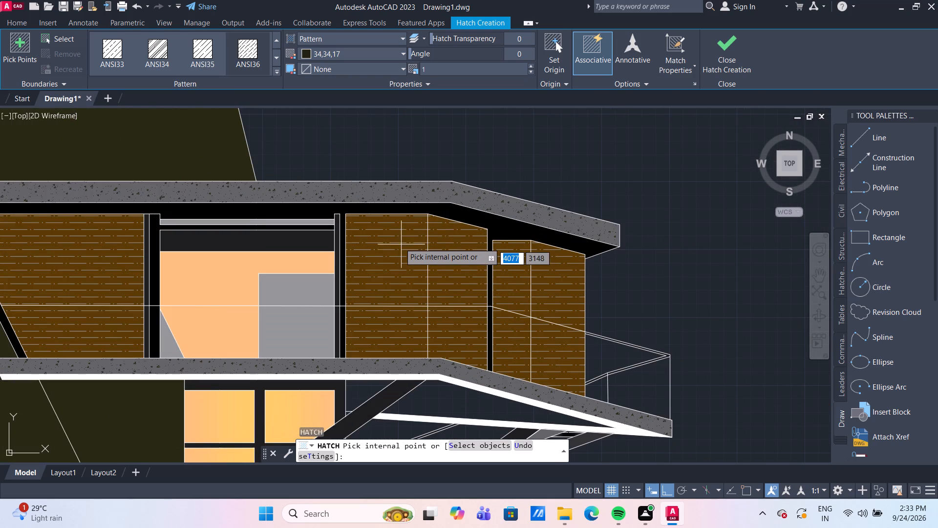
{"action": "left_click", "coordinate": [400, 243]}
{"action": "key", "text": "Escape"}
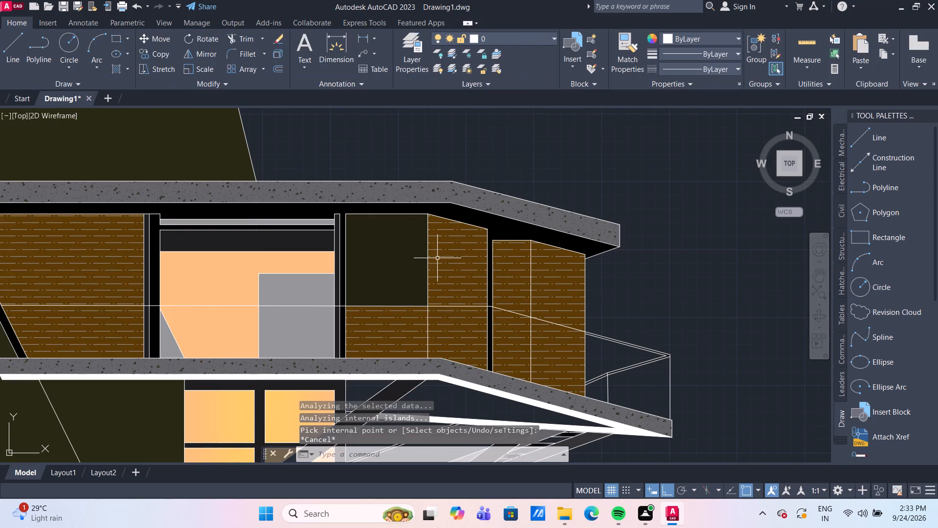
Undo the last hatch added on the upper part of the brown wall panel.
{"action": "key", "text": "ctrl+z"}
{"action": "key", "text": "Escape"}
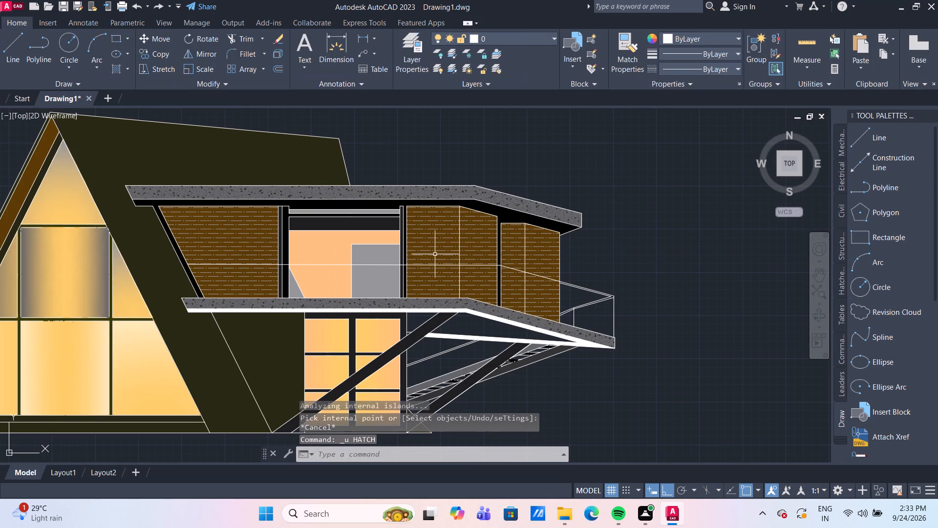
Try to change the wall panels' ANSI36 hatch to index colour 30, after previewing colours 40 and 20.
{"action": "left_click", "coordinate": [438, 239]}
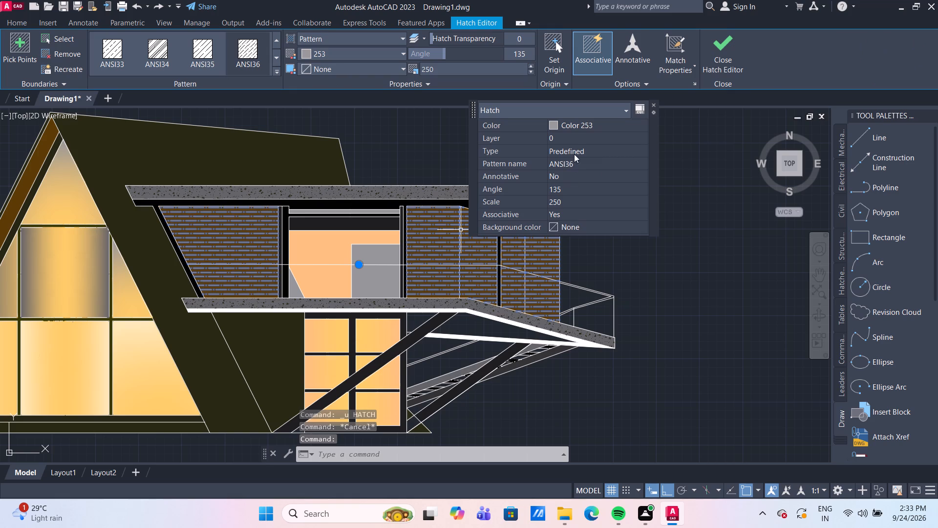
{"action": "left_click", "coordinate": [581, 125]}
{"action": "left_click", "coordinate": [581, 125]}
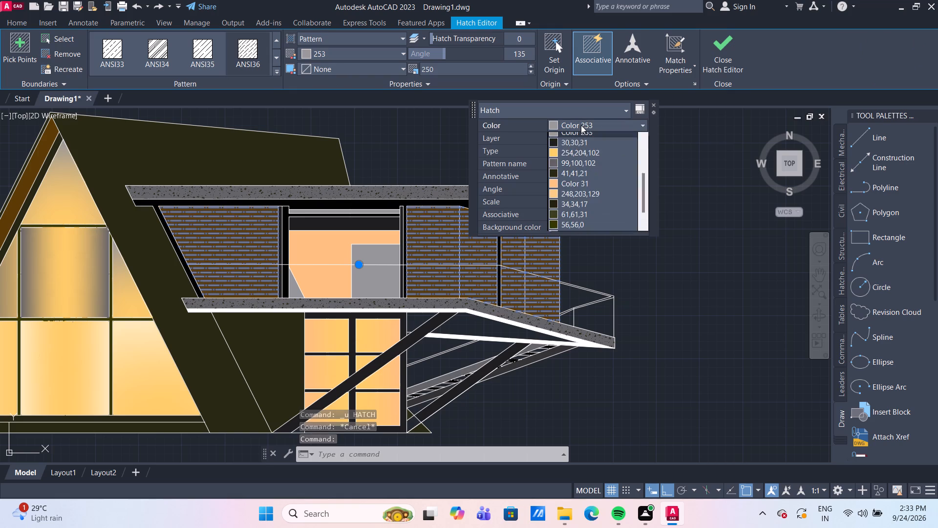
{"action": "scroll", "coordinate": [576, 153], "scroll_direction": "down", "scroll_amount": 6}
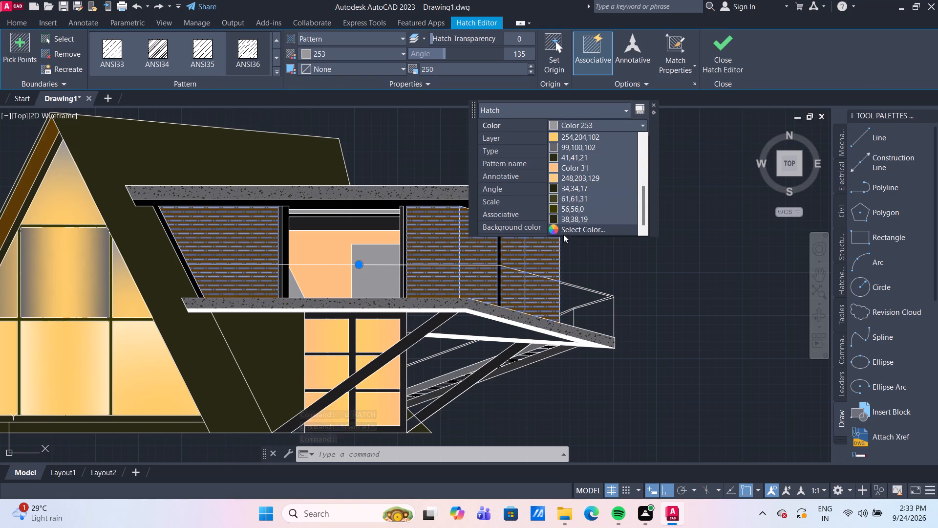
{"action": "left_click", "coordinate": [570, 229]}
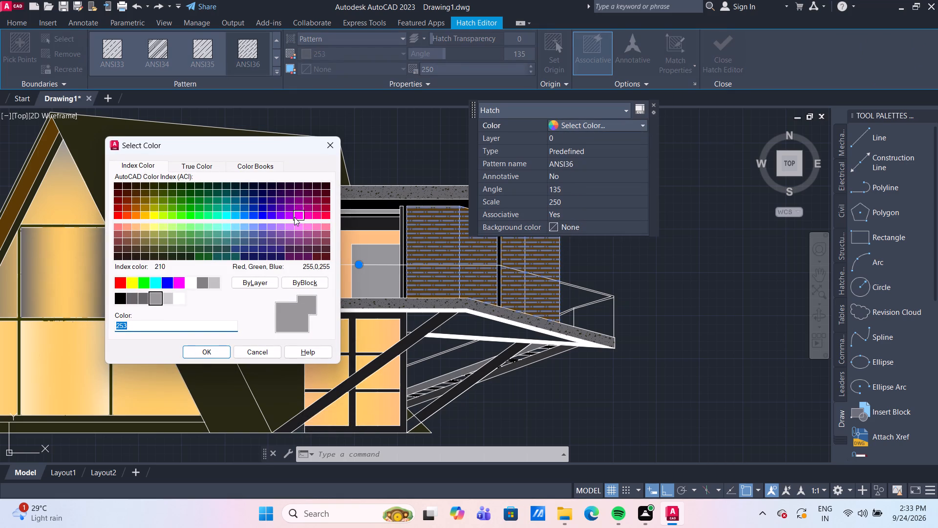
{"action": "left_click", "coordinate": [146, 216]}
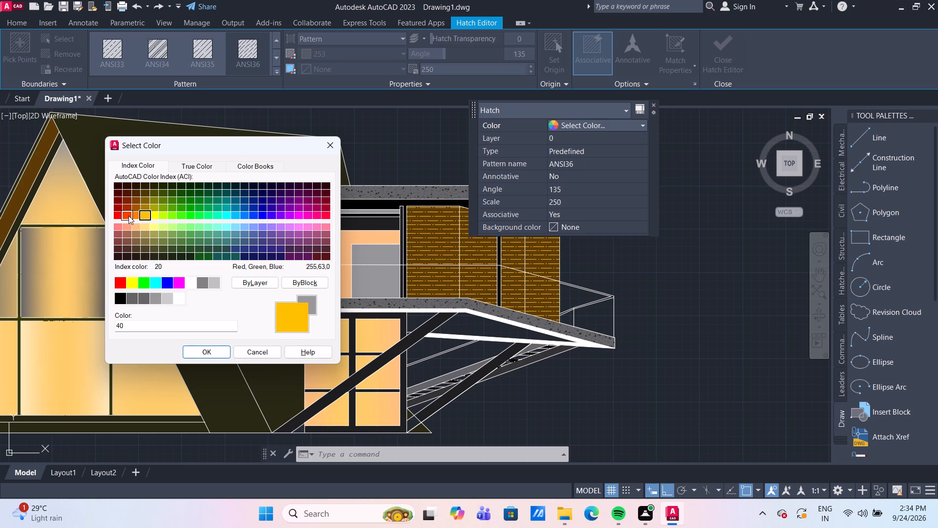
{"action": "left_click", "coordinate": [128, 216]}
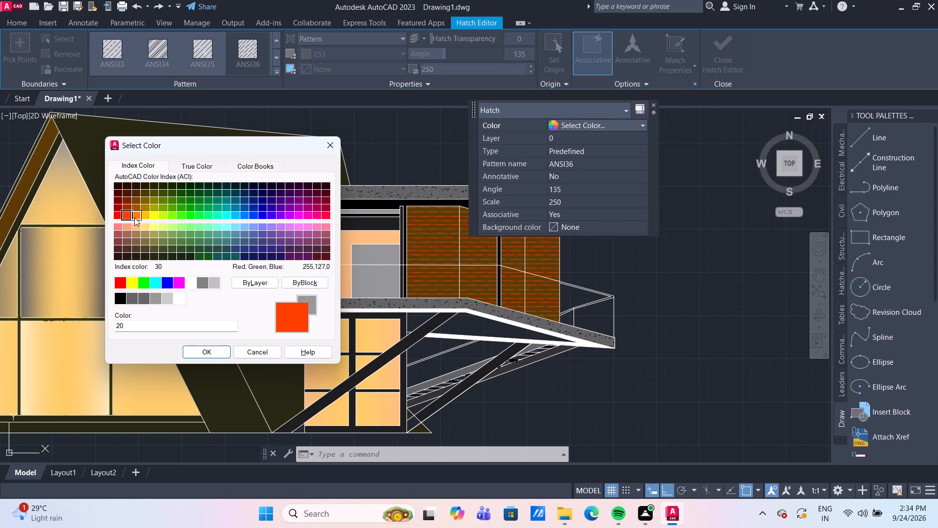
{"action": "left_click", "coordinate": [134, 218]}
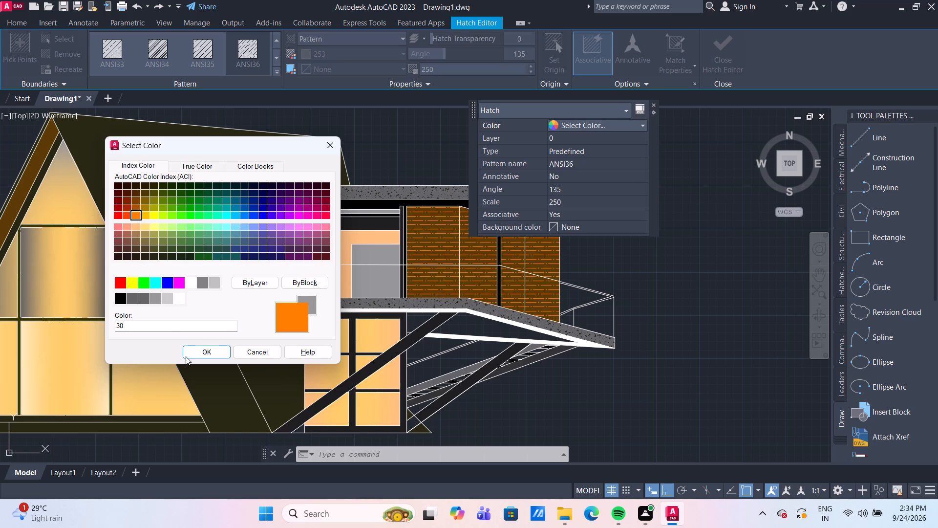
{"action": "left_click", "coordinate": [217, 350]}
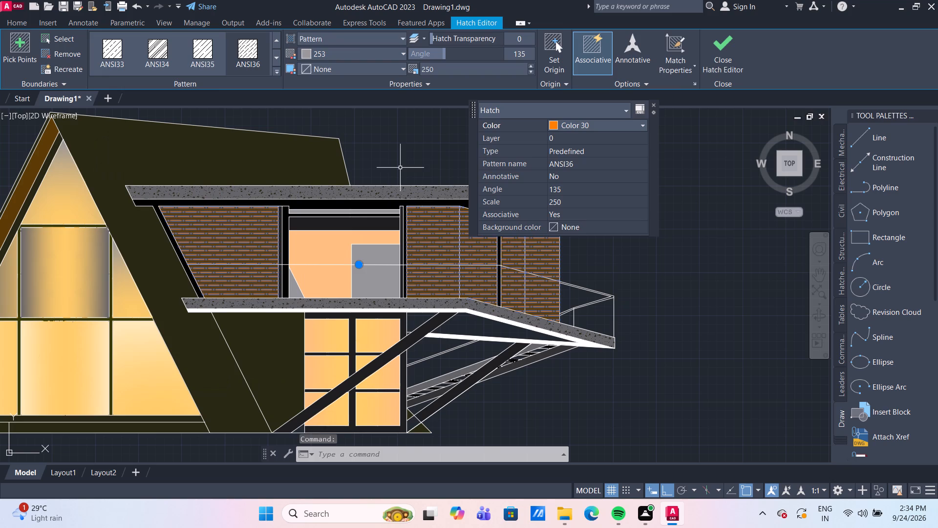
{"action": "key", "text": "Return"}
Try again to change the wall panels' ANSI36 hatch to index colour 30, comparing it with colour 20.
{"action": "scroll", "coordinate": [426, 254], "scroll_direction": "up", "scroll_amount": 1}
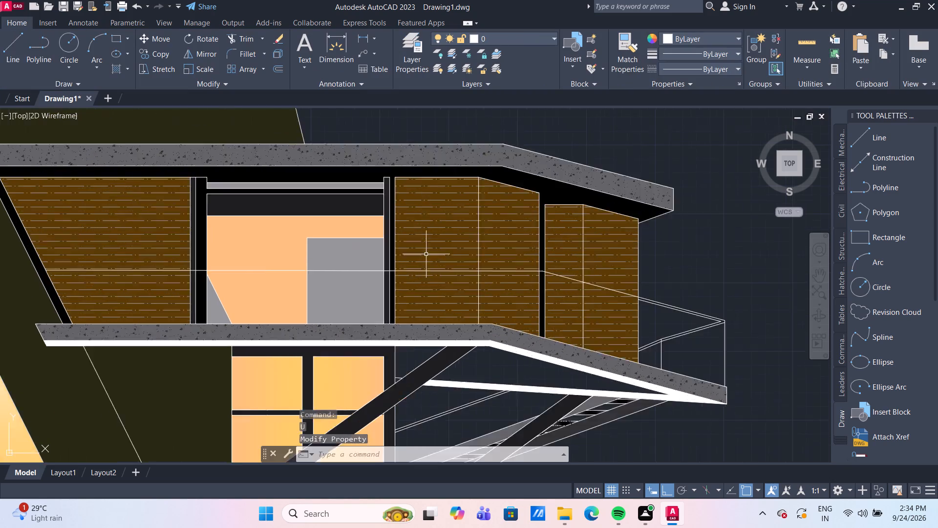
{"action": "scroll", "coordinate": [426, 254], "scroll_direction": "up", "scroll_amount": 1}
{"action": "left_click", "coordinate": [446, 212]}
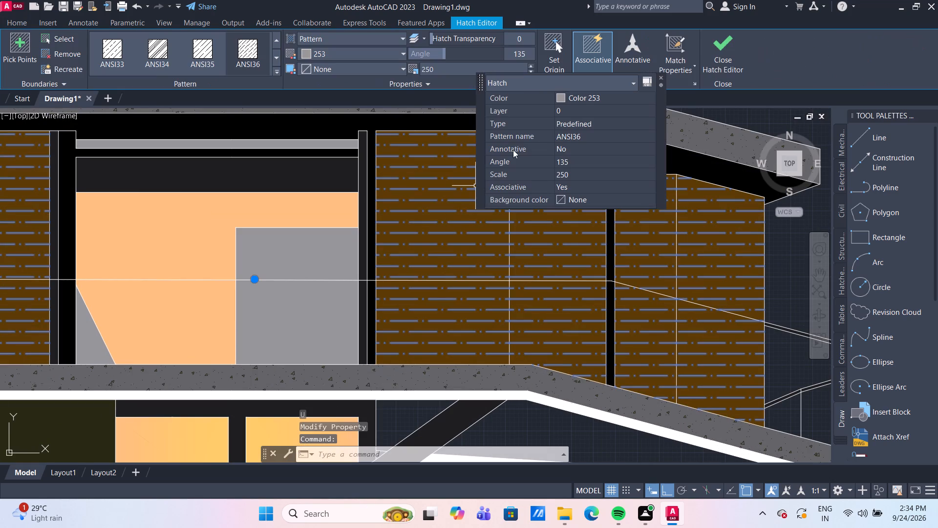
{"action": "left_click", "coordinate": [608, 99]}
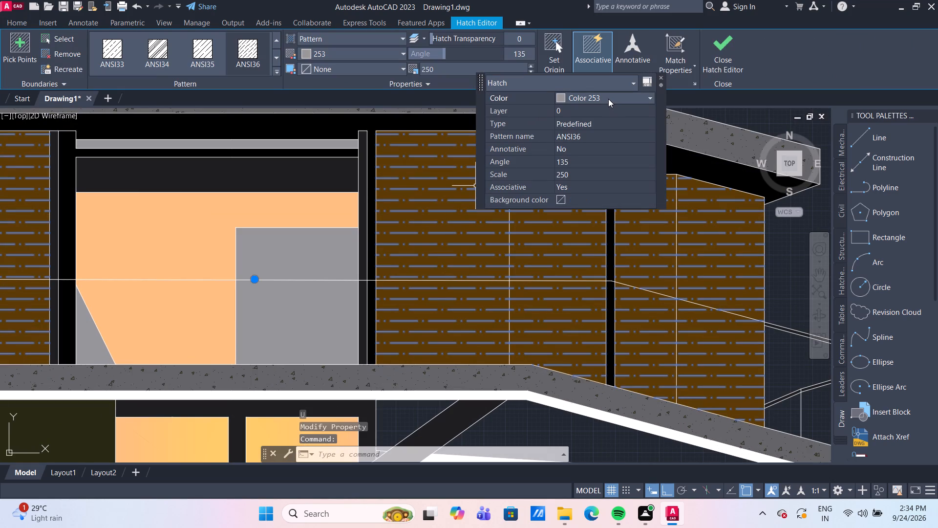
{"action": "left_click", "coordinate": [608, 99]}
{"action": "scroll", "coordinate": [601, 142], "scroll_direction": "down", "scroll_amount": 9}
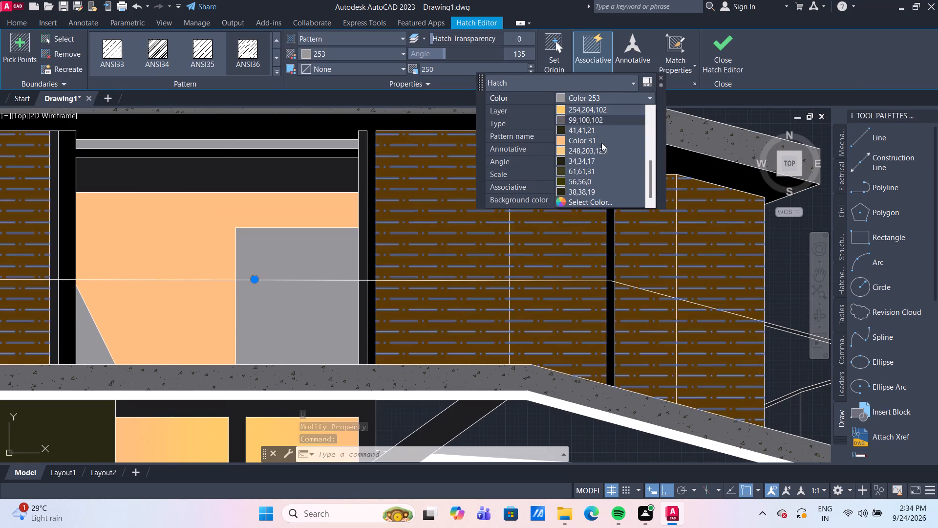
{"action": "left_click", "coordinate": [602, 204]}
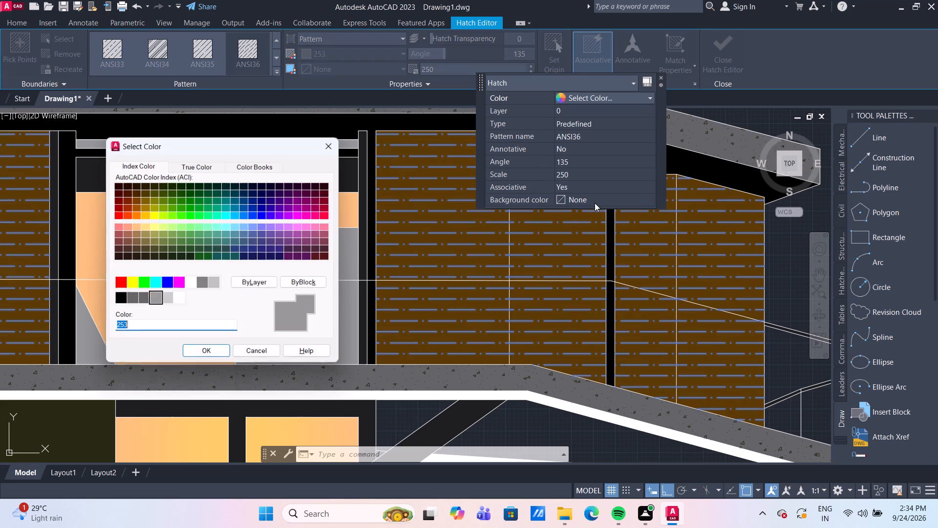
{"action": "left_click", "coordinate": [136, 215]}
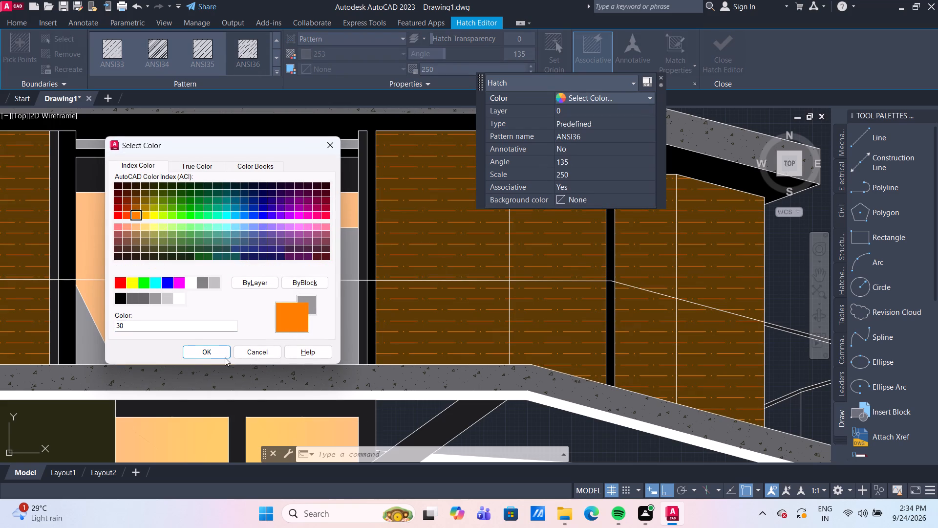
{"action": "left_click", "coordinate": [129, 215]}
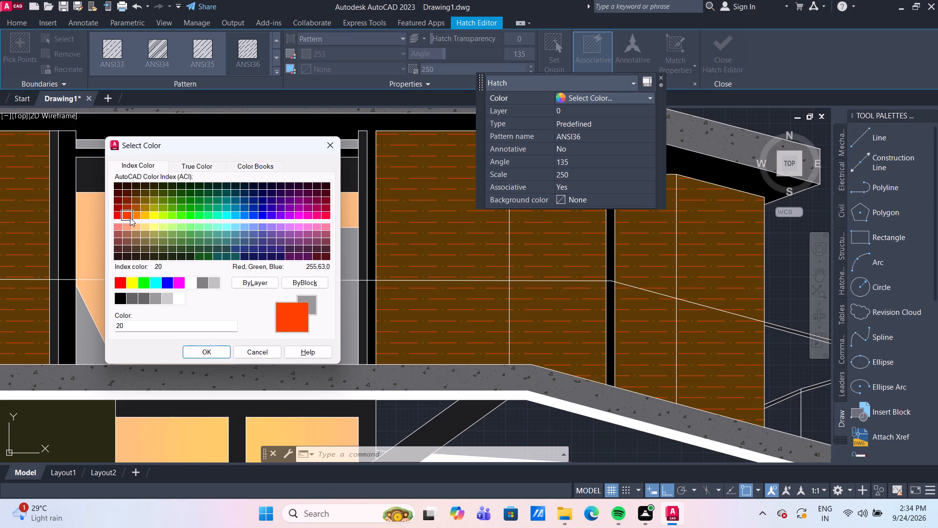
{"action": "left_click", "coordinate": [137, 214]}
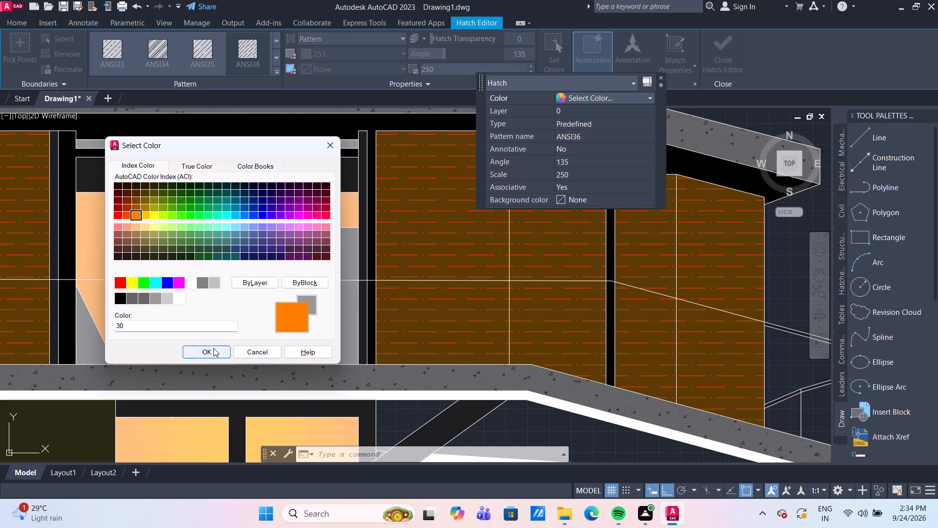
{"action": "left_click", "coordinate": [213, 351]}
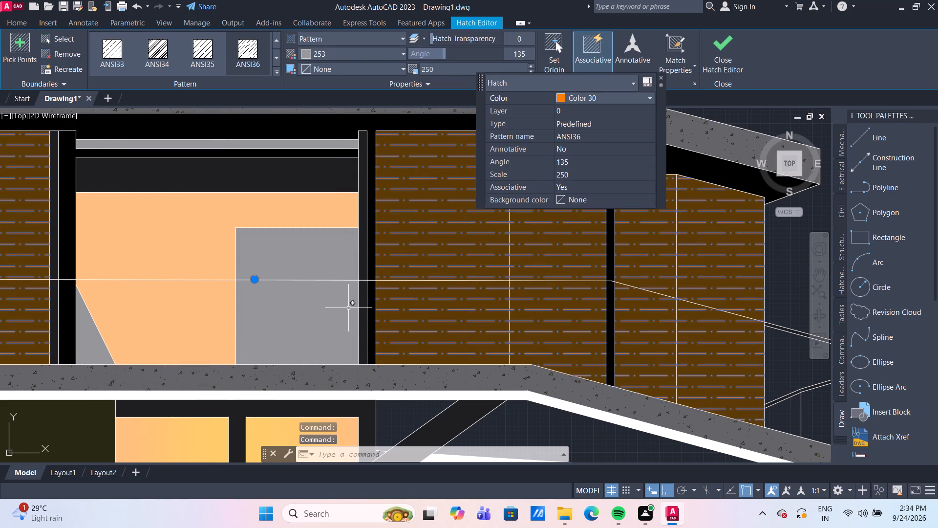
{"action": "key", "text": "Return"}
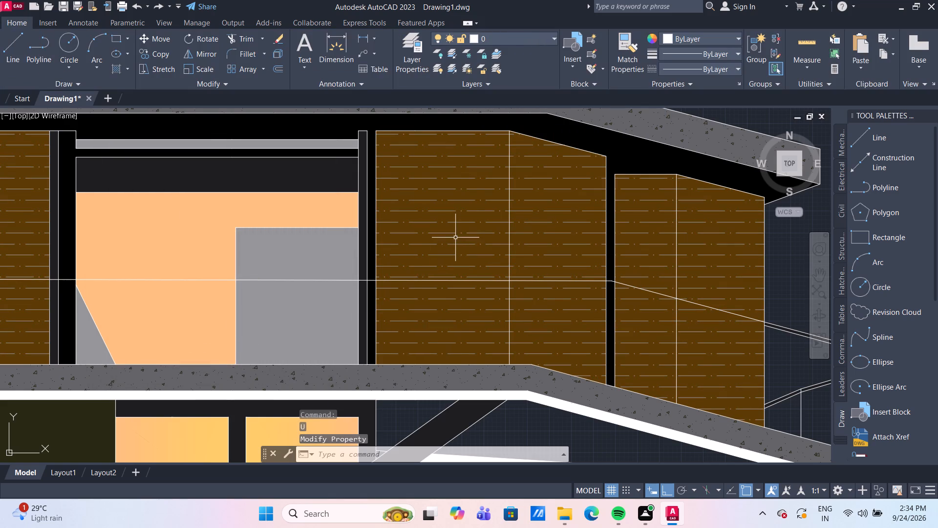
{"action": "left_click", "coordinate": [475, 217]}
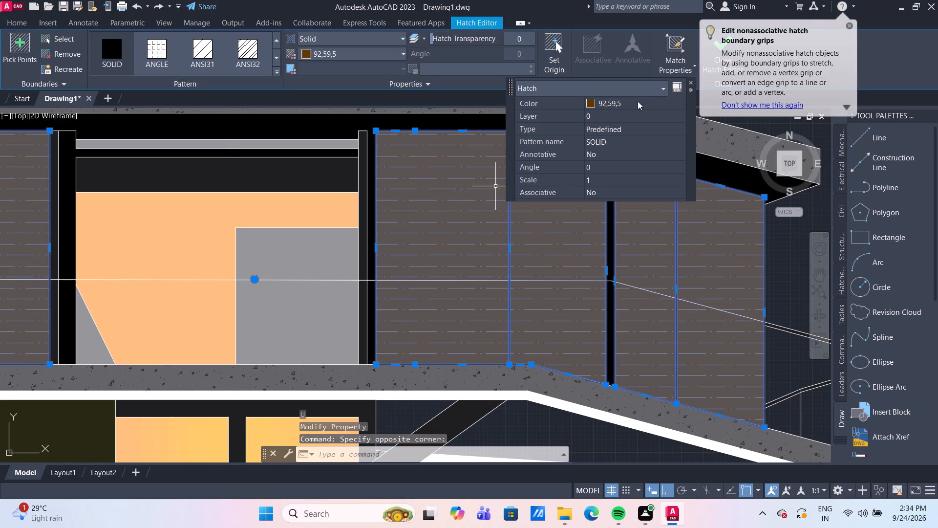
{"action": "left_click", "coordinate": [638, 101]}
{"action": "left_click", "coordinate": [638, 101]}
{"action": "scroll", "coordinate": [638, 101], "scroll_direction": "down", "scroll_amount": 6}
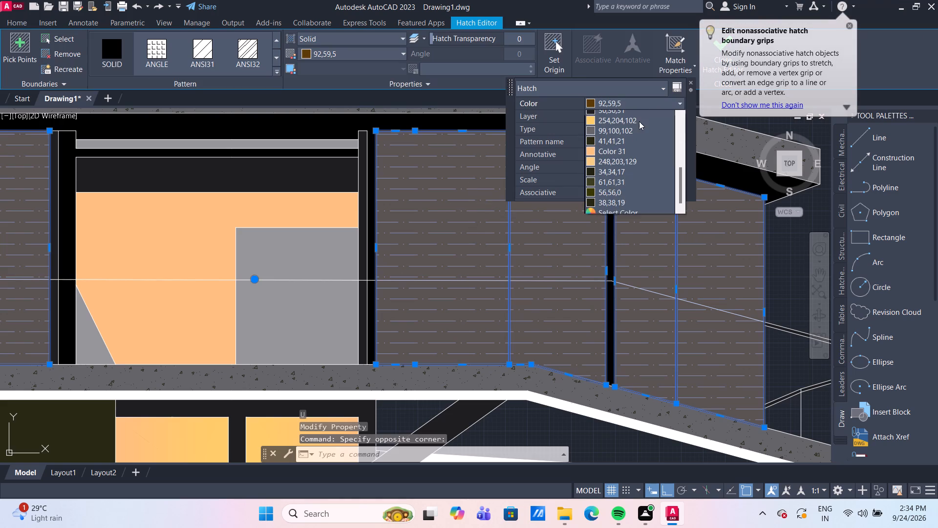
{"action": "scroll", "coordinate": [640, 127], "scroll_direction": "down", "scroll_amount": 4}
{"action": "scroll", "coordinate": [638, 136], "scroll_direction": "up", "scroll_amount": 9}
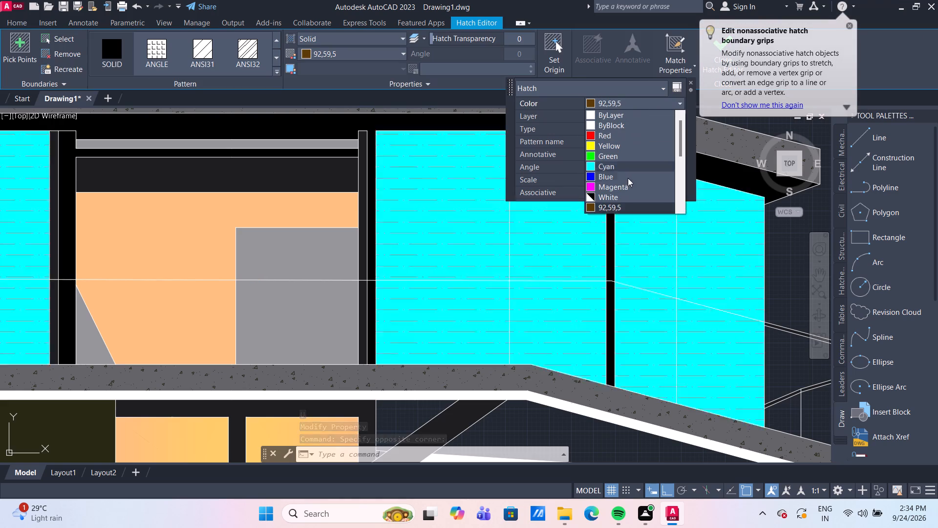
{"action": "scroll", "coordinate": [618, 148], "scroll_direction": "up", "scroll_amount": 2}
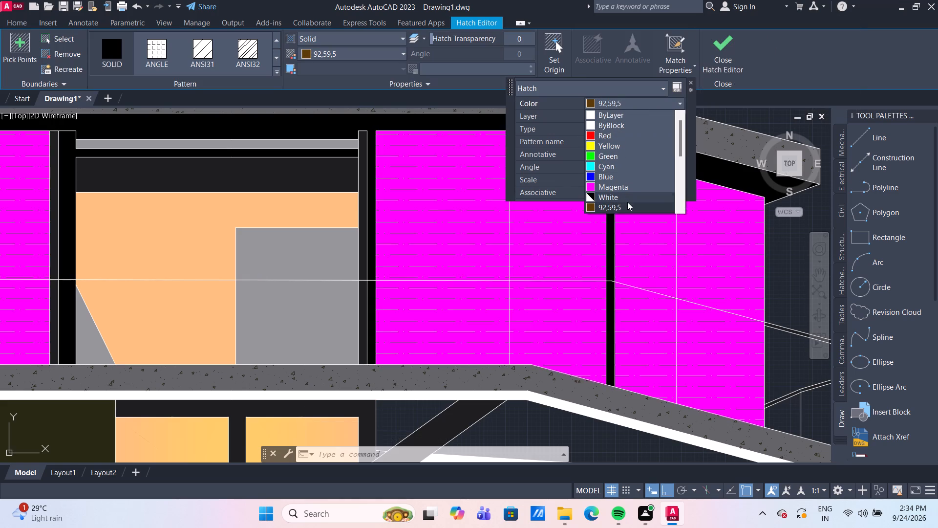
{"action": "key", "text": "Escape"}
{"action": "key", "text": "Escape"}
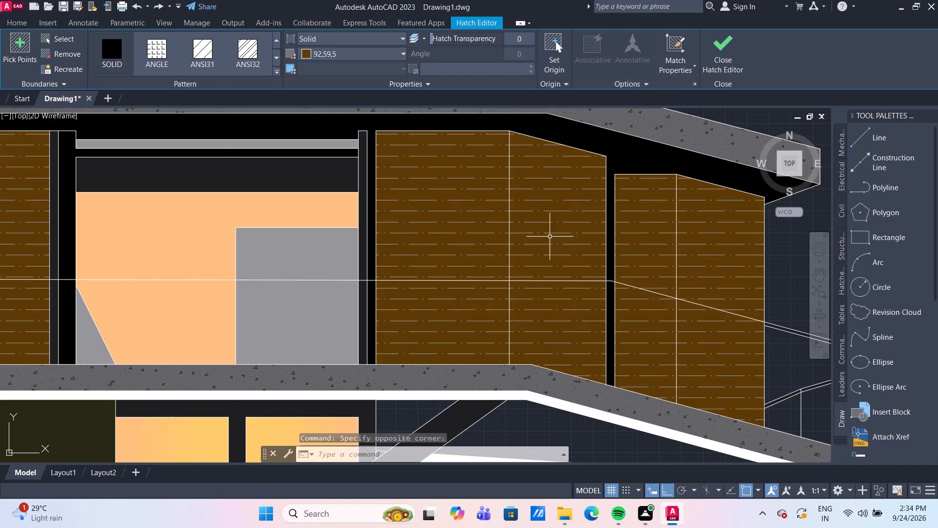
Change the colour of the upper-storey wall panels' ANSI36 hatch to index colour 30.
{"action": "left_click", "coordinate": [462, 210]}
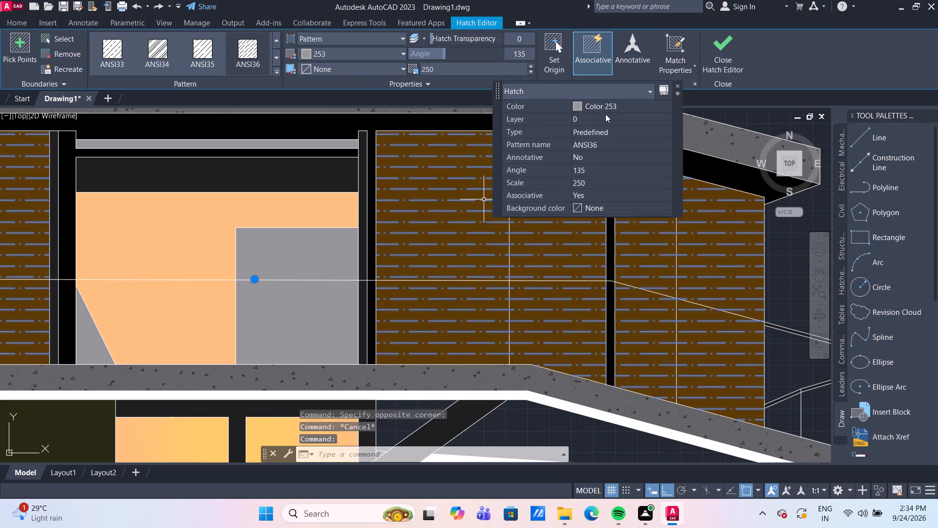
{"action": "left_click", "coordinate": [605, 103]}
{"action": "left_click", "coordinate": [606, 105]}
{"action": "scroll", "coordinate": [606, 139], "scroll_direction": "down", "scroll_amount": 16}
{"action": "left_click", "coordinate": [595, 212]}
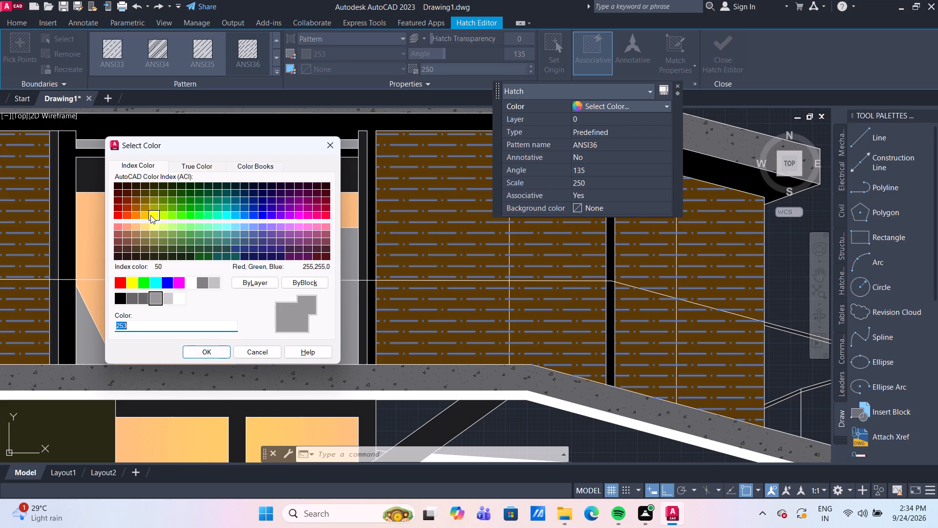
{"action": "left_click", "coordinate": [132, 217]}
{"action": "left_click", "coordinate": [199, 353]}
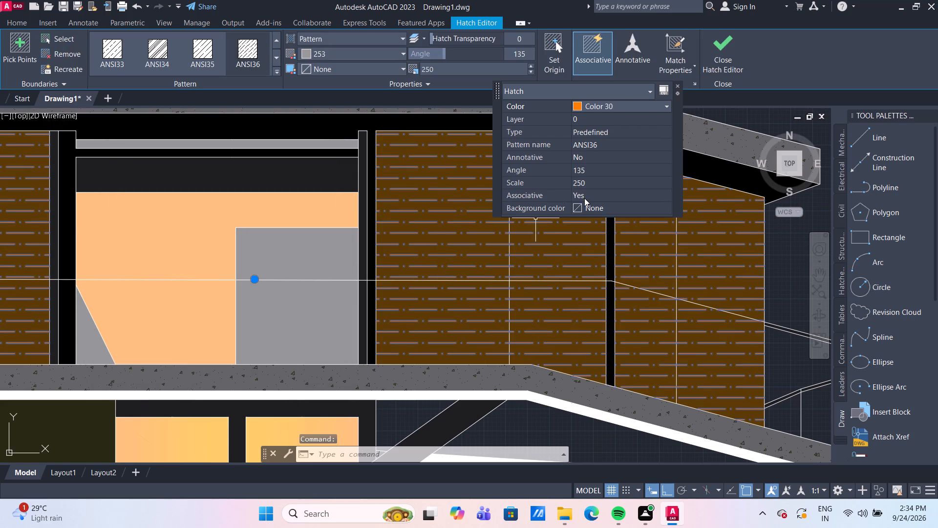
{"action": "key", "text": "Escape"}
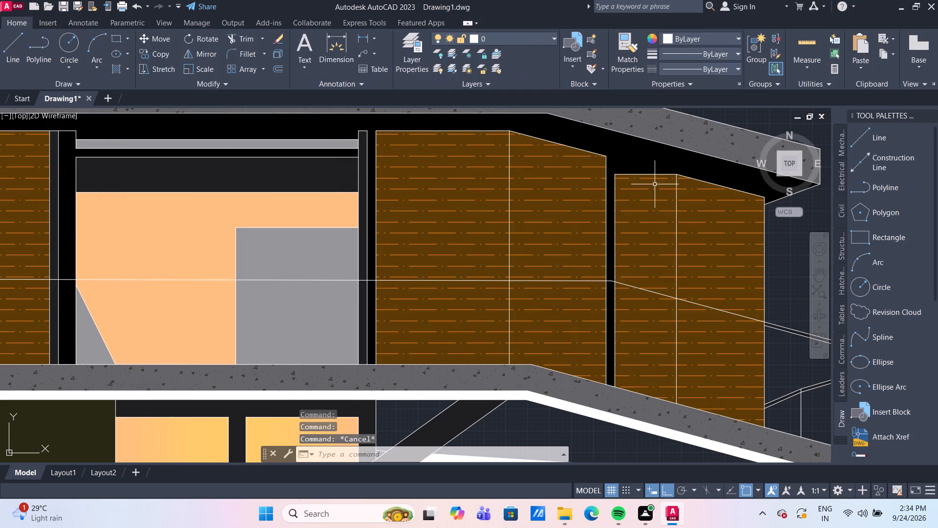
Examine the recoloured wall panels against the rest of the house elevation, from the whole facade to the upper storey.
{"action": "scroll", "coordinate": [654, 185], "scroll_direction": "down", "scroll_amount": 5}
{"action": "scroll", "coordinate": [657, 188], "scroll_direction": "up", "scroll_amount": 2}
{"action": "middle_click_drag", "start_coordinate": [650, 133], "coordinate": [650, 133]}
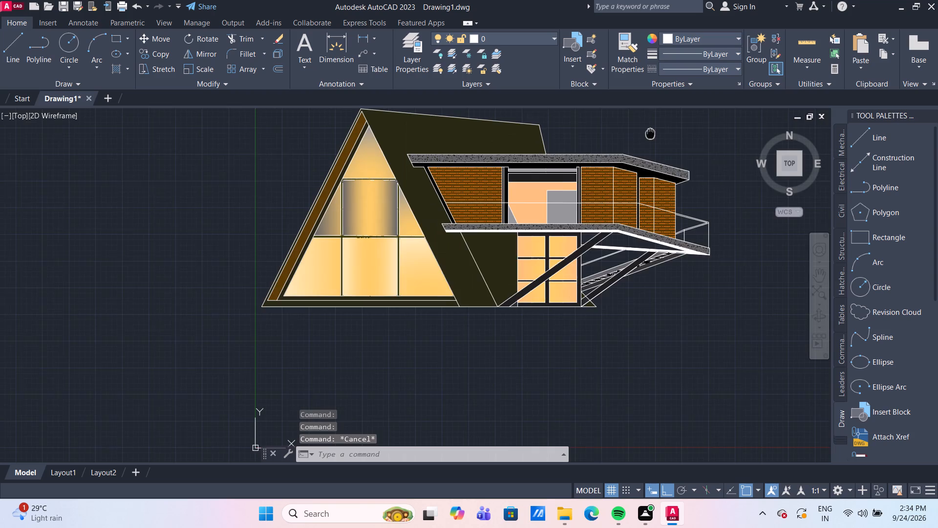
{"action": "middle_click_drag", "start_coordinate": [650, 133], "coordinate": [595, 200]}
{"action": "scroll", "coordinate": [604, 195], "scroll_direction": "up", "scroll_amount": 1}
{"action": "middle_click_drag", "start_coordinate": [604, 195], "coordinate": [604, 168]}
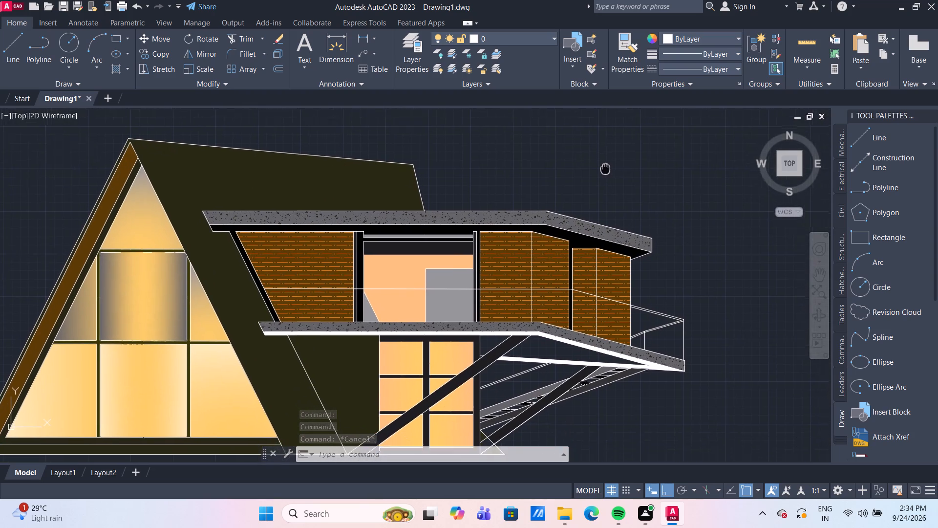
{"action": "middle_click_drag", "start_coordinate": [604, 168], "coordinate": [592, 150]}
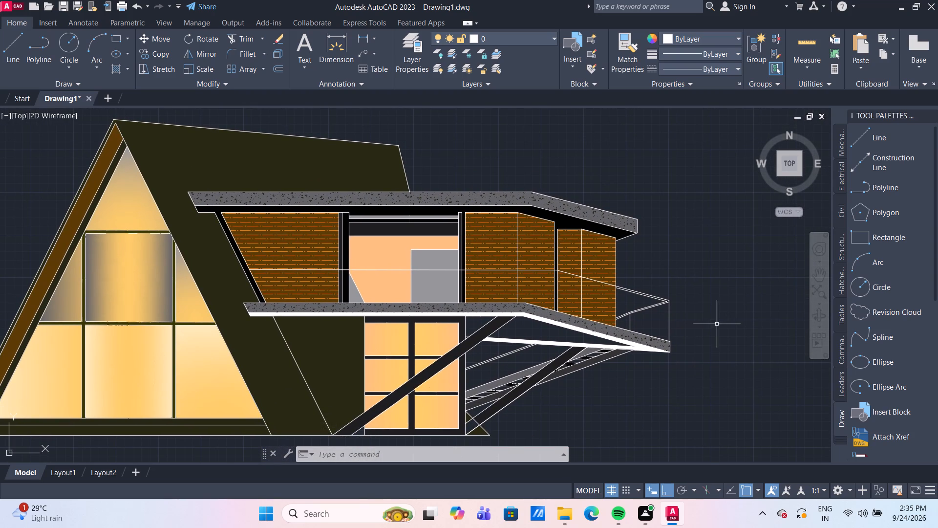
{"action": "scroll", "coordinate": [468, 306], "scroll_direction": "up", "scroll_amount": 1}
{"action": "scroll", "coordinate": [459, 300], "scroll_direction": "down", "scroll_amount": 1}
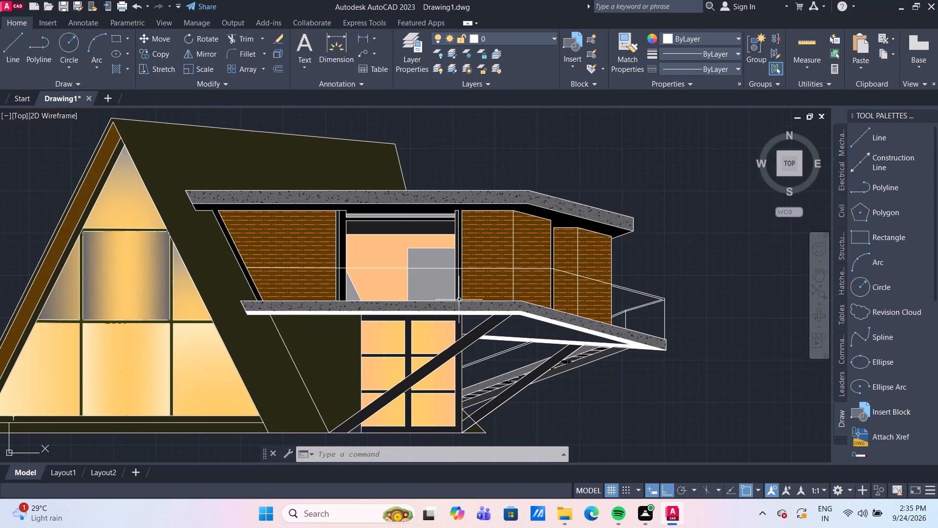
{"action": "left_click", "coordinate": [243, 163]}
{"action": "key", "text": "Escape"}
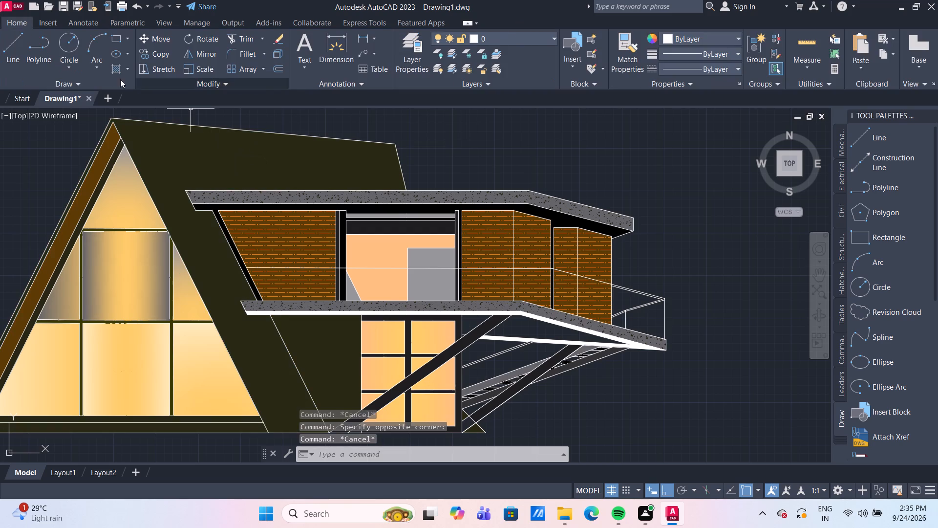
Hatch the dark olive A-frame roof and sloping wall band with the ANSI36 pattern in black (0,0,0).
{"action": "left_click", "coordinate": [113, 72]}
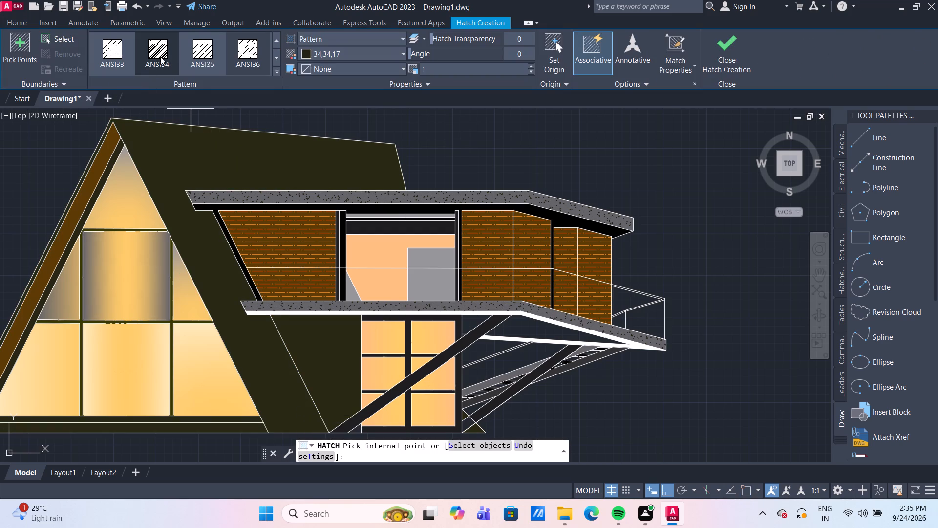
{"action": "left_click", "coordinate": [252, 56]}
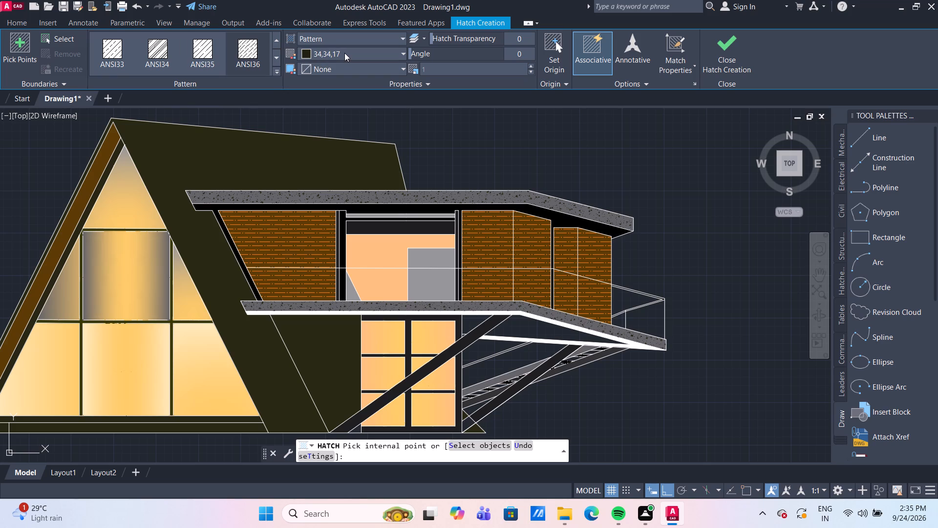
{"action": "left_click", "coordinate": [346, 53]}
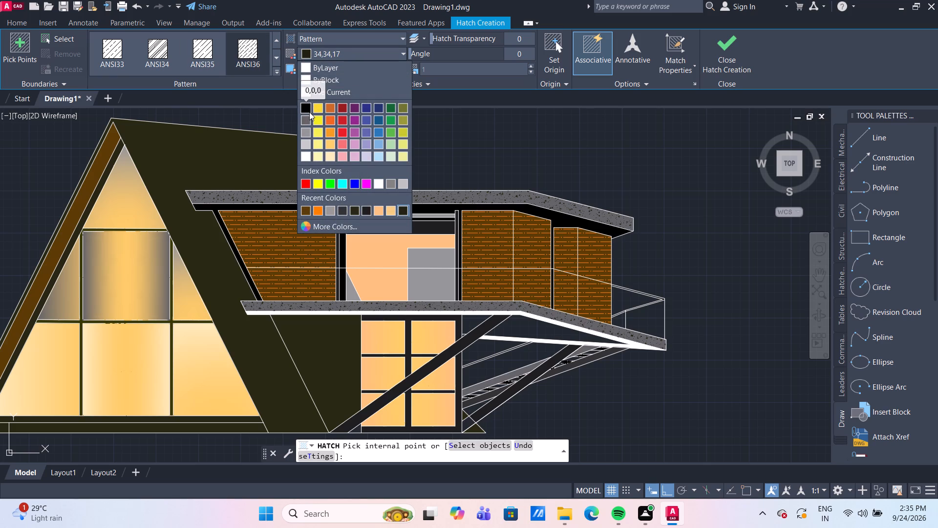
{"action": "left_click", "coordinate": [305, 109]}
{"action": "left_click", "coordinate": [209, 165]}
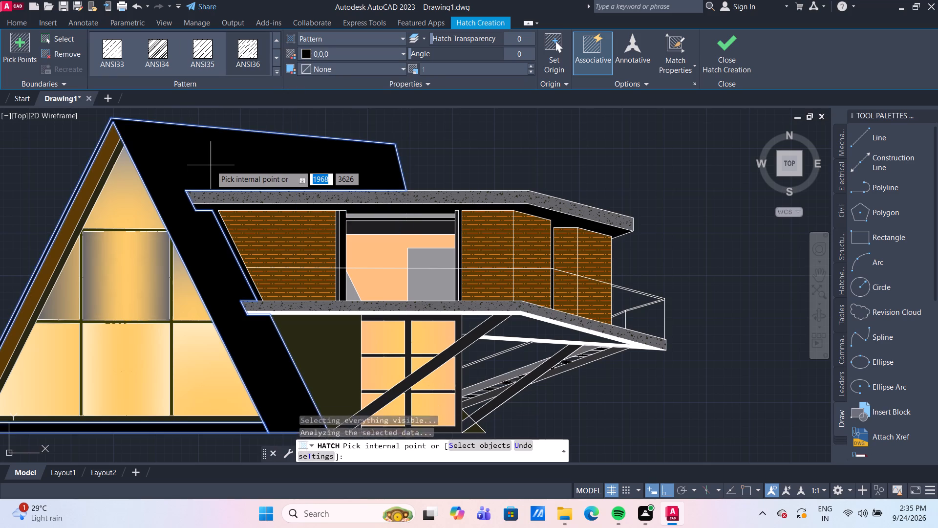
{"action": "key", "text": "Escape"}
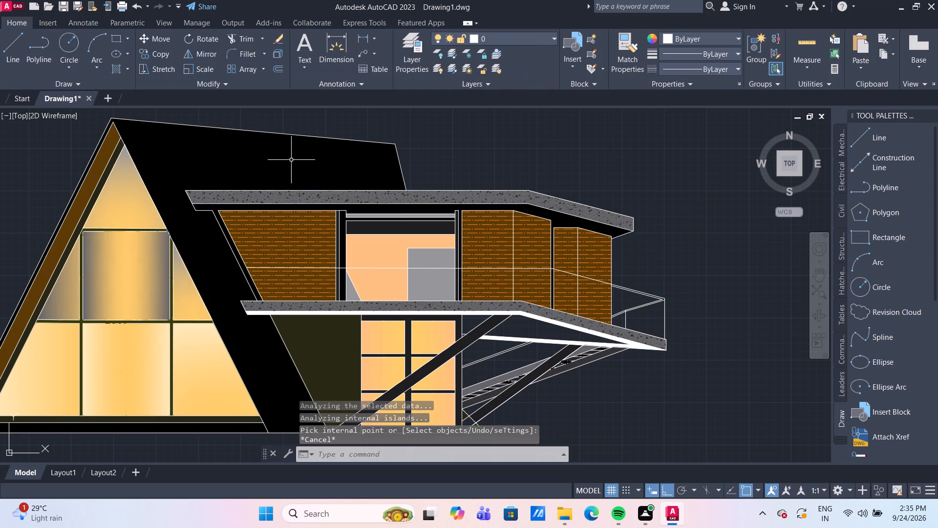
Set the scale of the roof's black ANSI36 hatch to 200, after trying 100, 500 and 150.
{"action": "left_click", "coordinate": [291, 160]}
{"action": "left_click", "coordinate": [413, 131]}
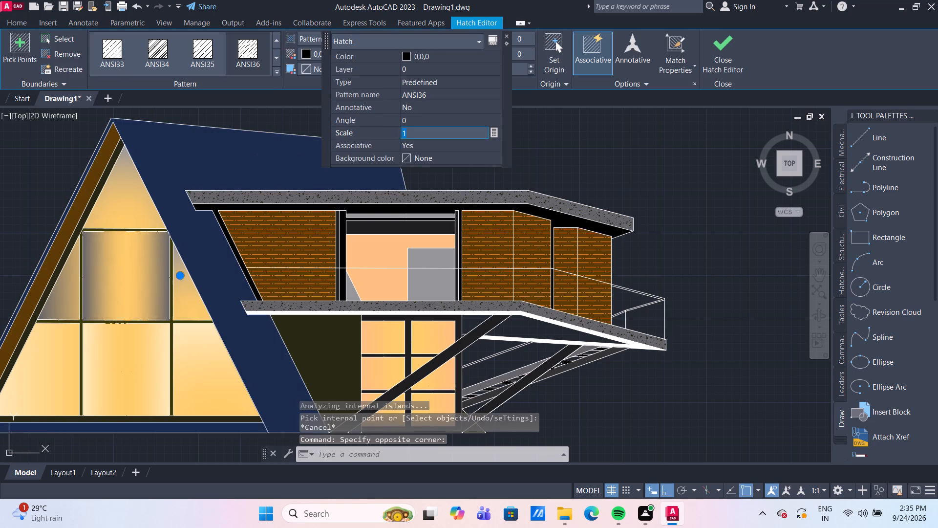
{"action": "type", "text": "100"}
{"action": "key", "text": "Return"}
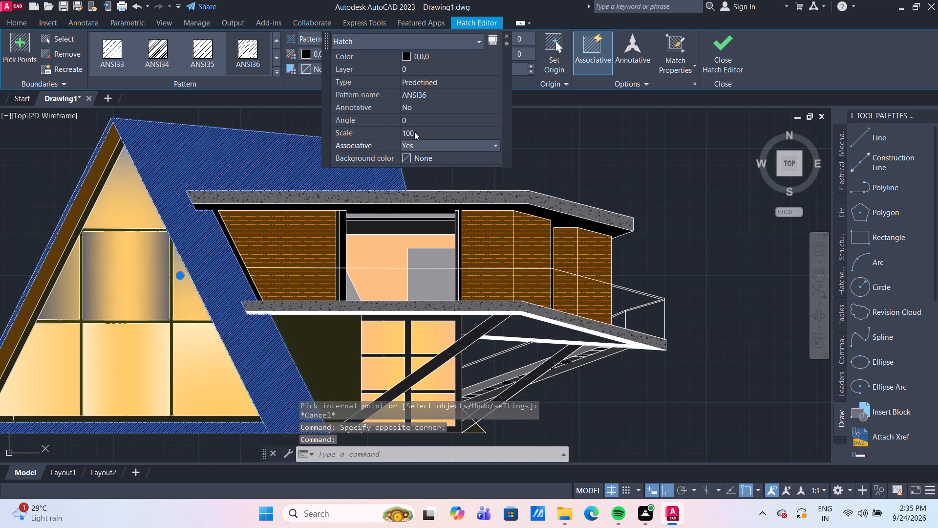
{"action": "left_click", "coordinate": [414, 132]}
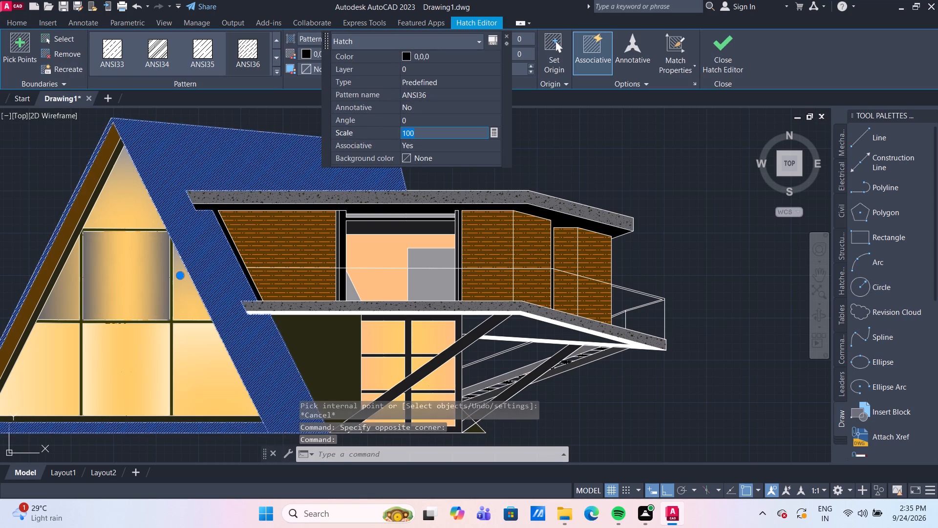
{"action": "type", "text": "500"}
{"action": "key", "text": "Return"}
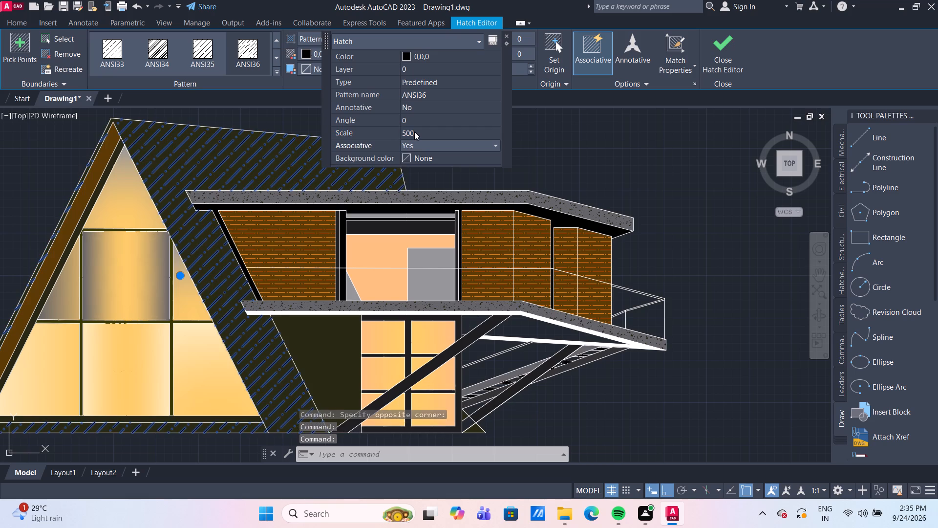
{"action": "left_click", "coordinate": [414, 132]}
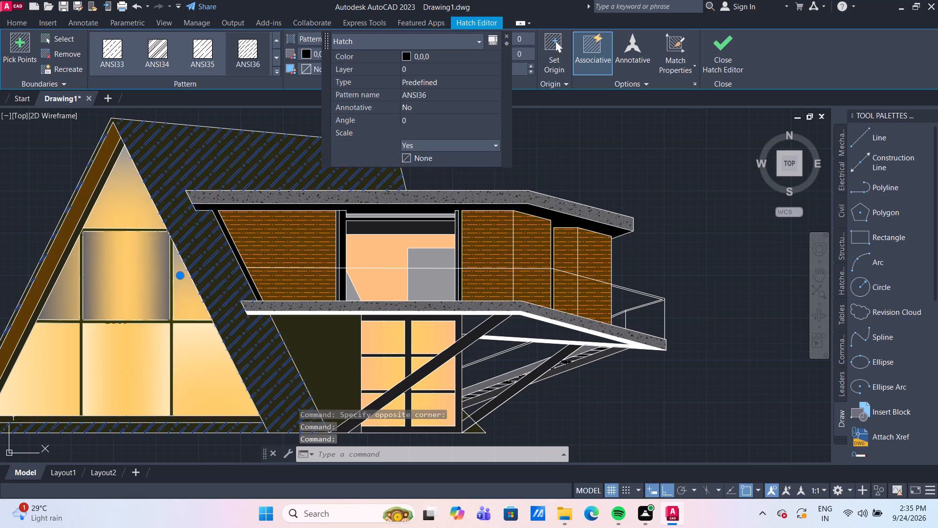
{"action": "key", "text": "1"}
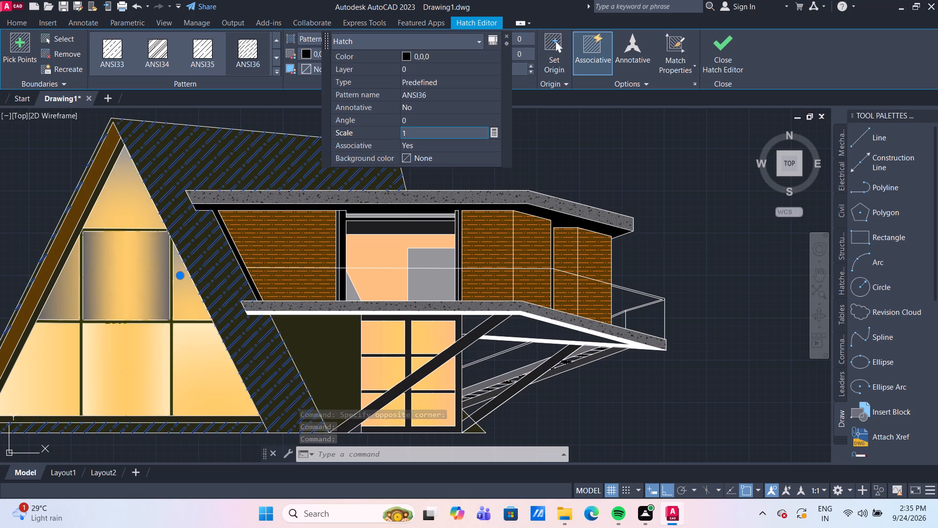
{"action": "type", "text": "50"}
{"action": "key", "text": "Return"}
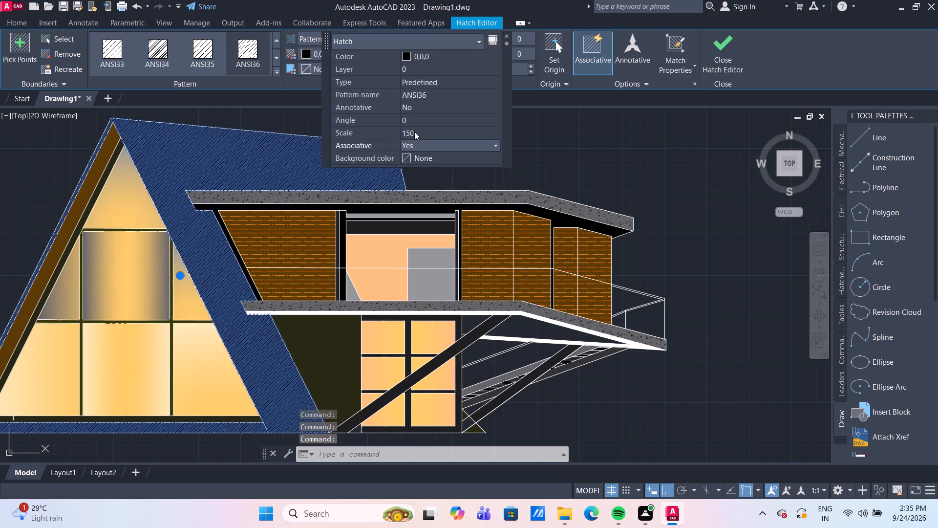
{"action": "left_click", "coordinate": [414, 132]}
{"action": "type", "text": "200"}
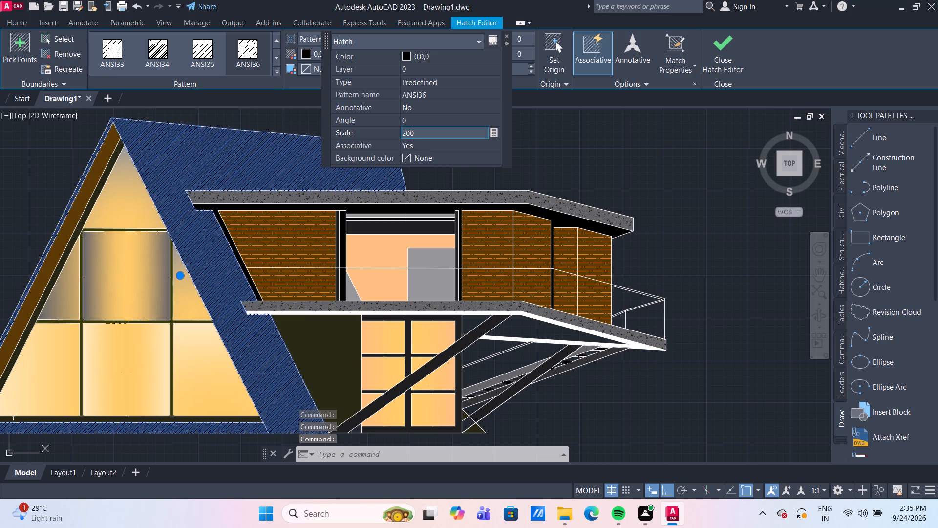
{"action": "key", "text": "Return"}
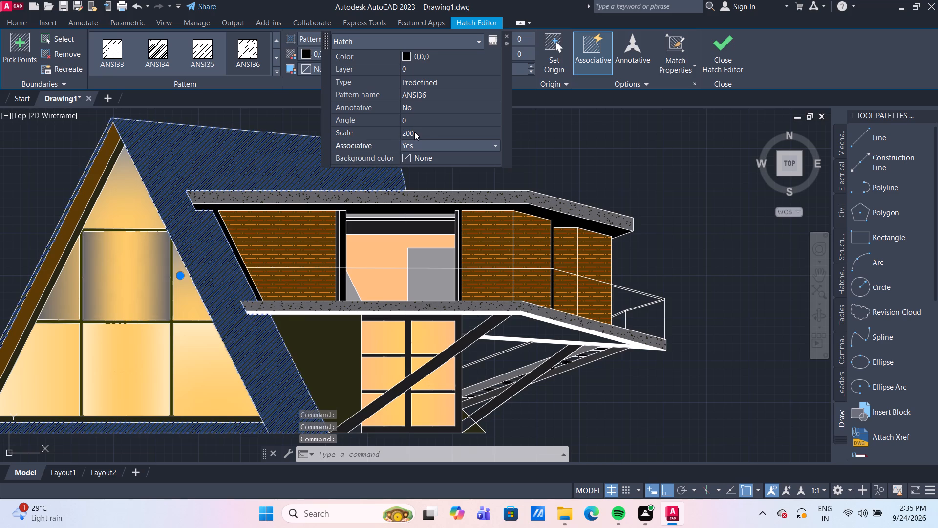
Set the angle of the roof's black ANSI36 hatch to 135, after trying 45.
{"action": "left_click", "coordinate": [425, 115]}
{"action": "type", "text": "45"}
{"action": "key", "text": "Return"}
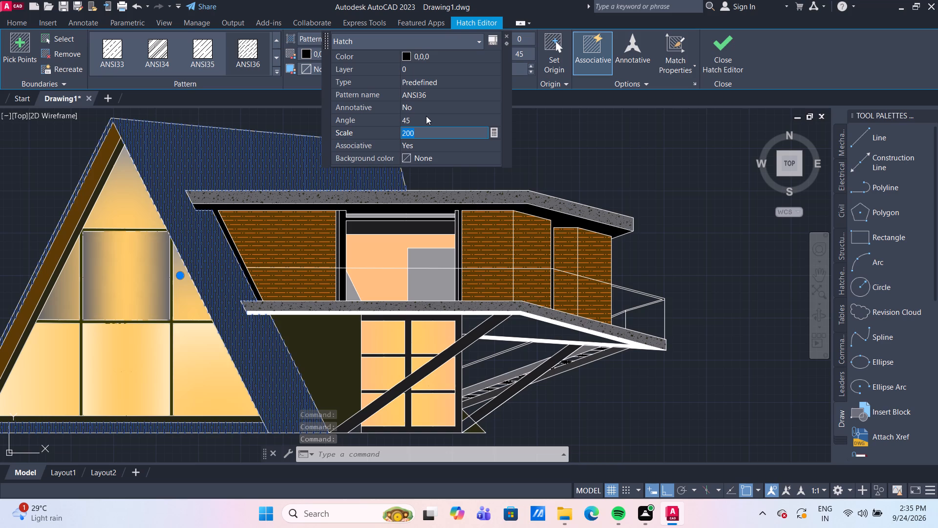
{"action": "left_click", "coordinate": [425, 122]}
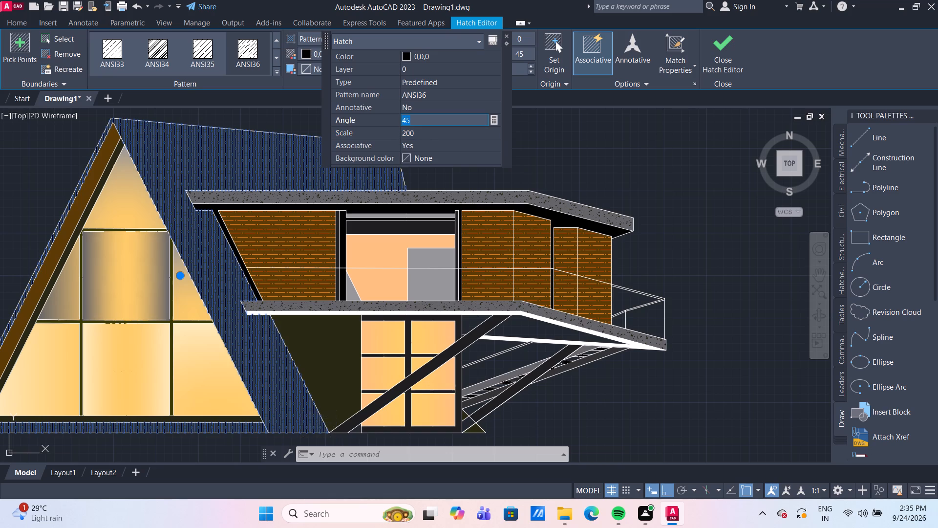
{"action": "type", "text": "135"}
{"action": "key", "text": "Return"}
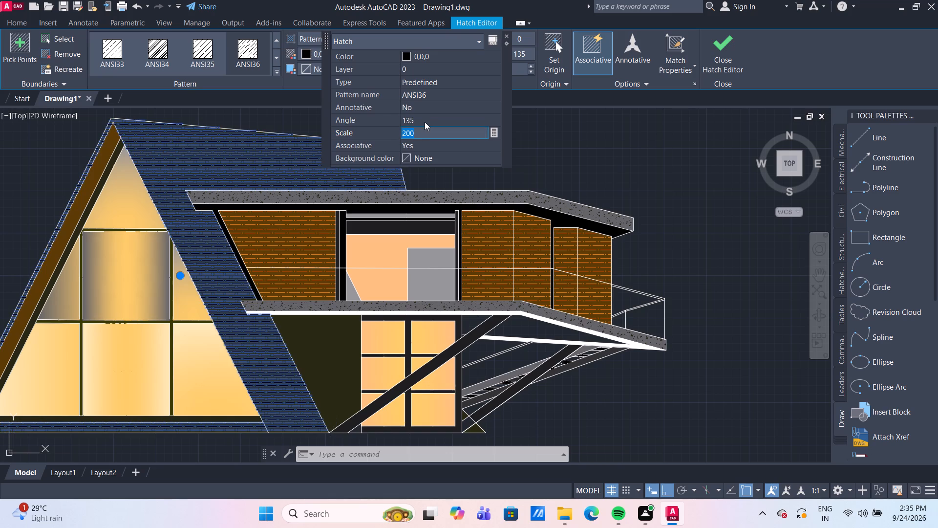
{"action": "key", "text": "Escape"}
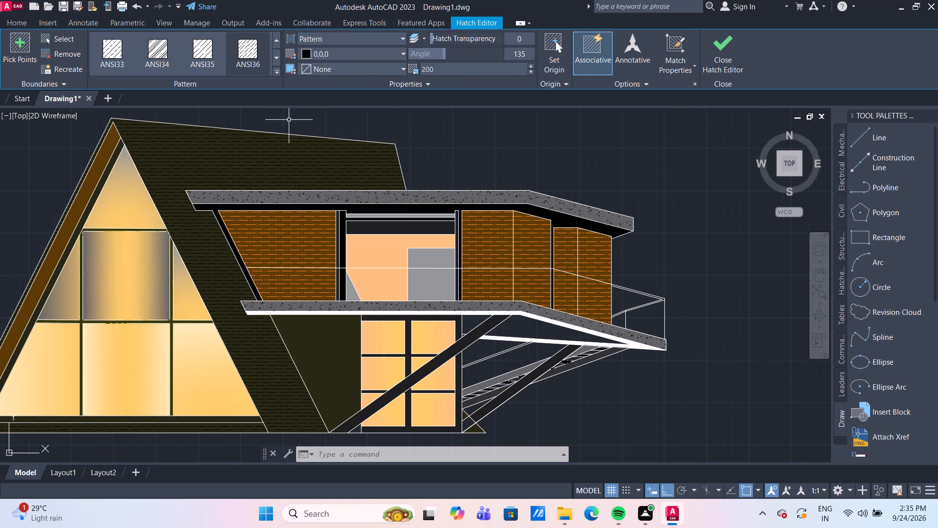
Hatch the dark olive wall below the lower slab, between the sloping band and ground-floor window, with black ANSI36.
{"action": "scroll", "coordinate": [351, 125], "scroll_direction": "down", "scroll_amount": 1}
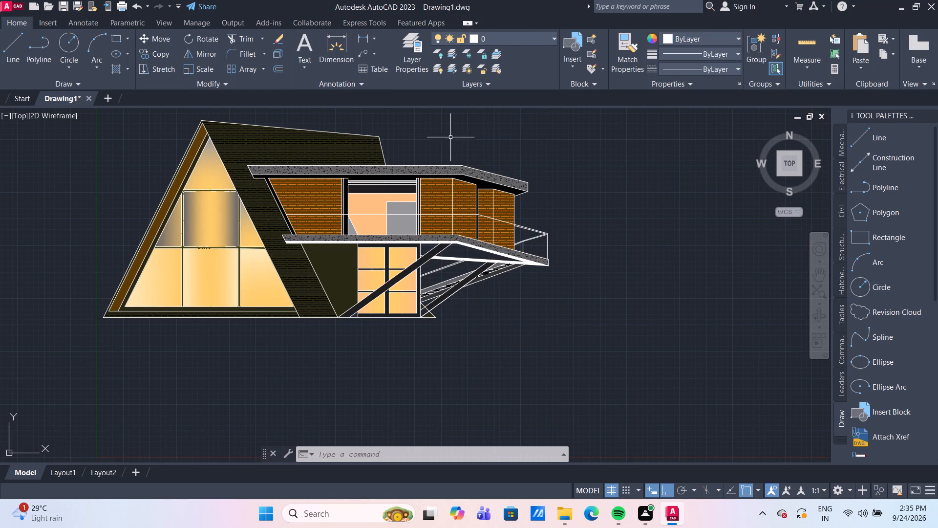
{"action": "scroll", "coordinate": [349, 259], "scroll_direction": "up", "scroll_amount": 1}
{"action": "scroll", "coordinate": [349, 260], "scroll_direction": "down", "scroll_amount": 2}
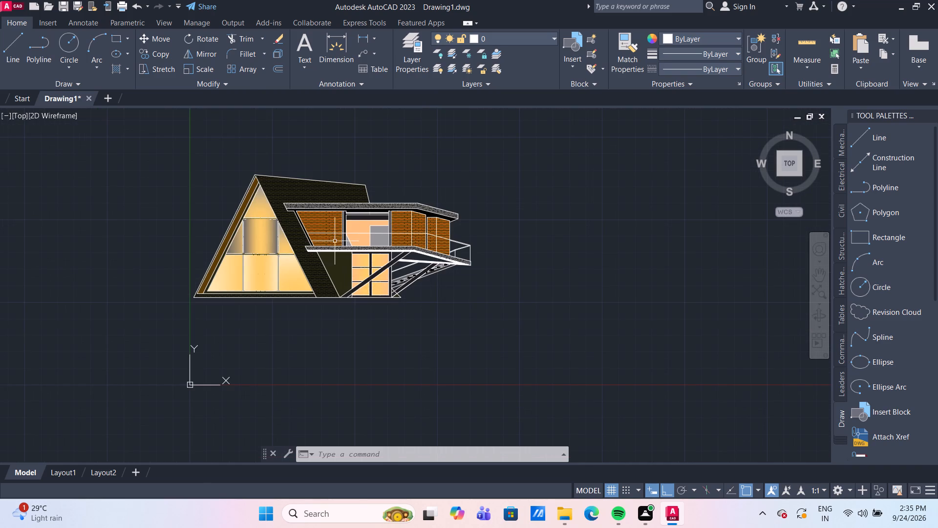
{"action": "left_click", "coordinate": [117, 71]}
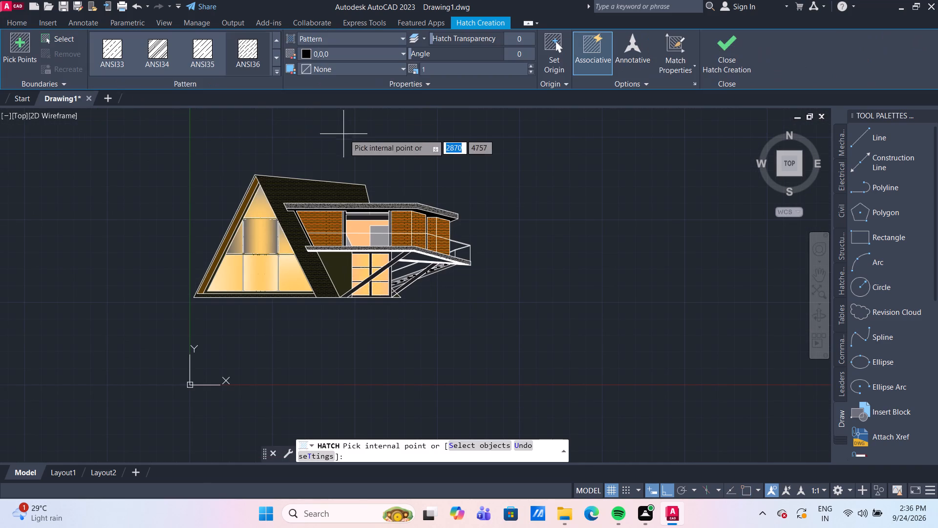
{"action": "scroll", "coordinate": [369, 132], "scroll_direction": "up", "scroll_amount": 1}
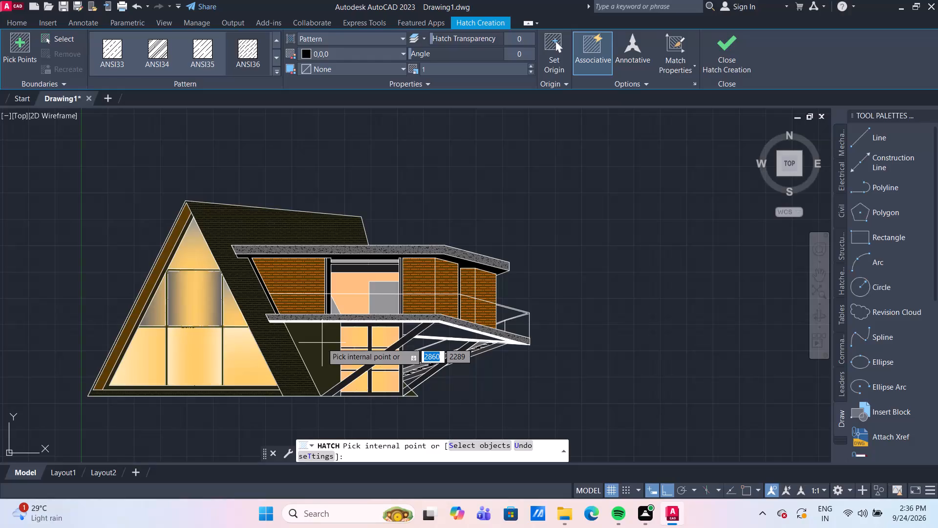
{"action": "left_click", "coordinate": [322, 343]}
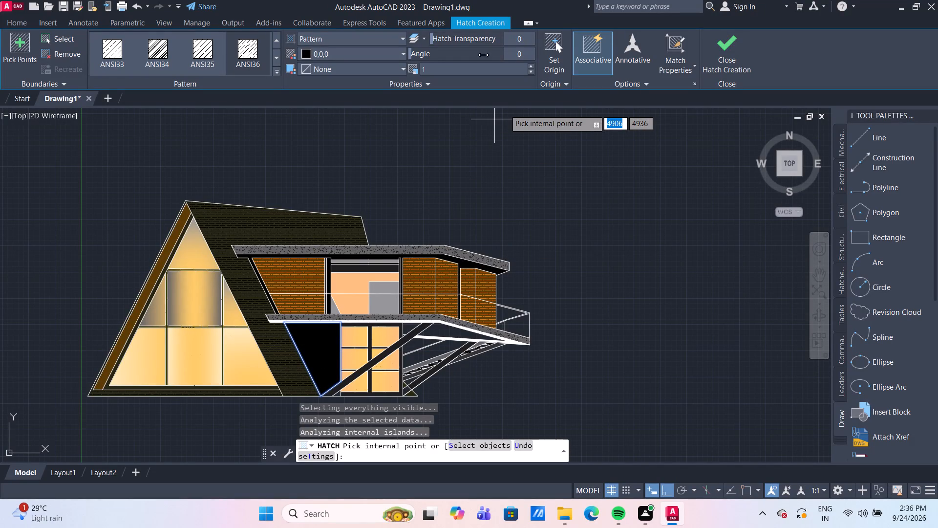
{"action": "left_click", "coordinate": [482, 54]}
{"action": "left_click", "coordinate": [472, 67]}
{"action": "type", "text": "15"}
{"action": "key", "text": "BackSpace"}
{"action": "key", "text": "BackSpace"}
{"action": "key", "text": "BackSpace"}
{"action": "key", "text": "BackSpace"}
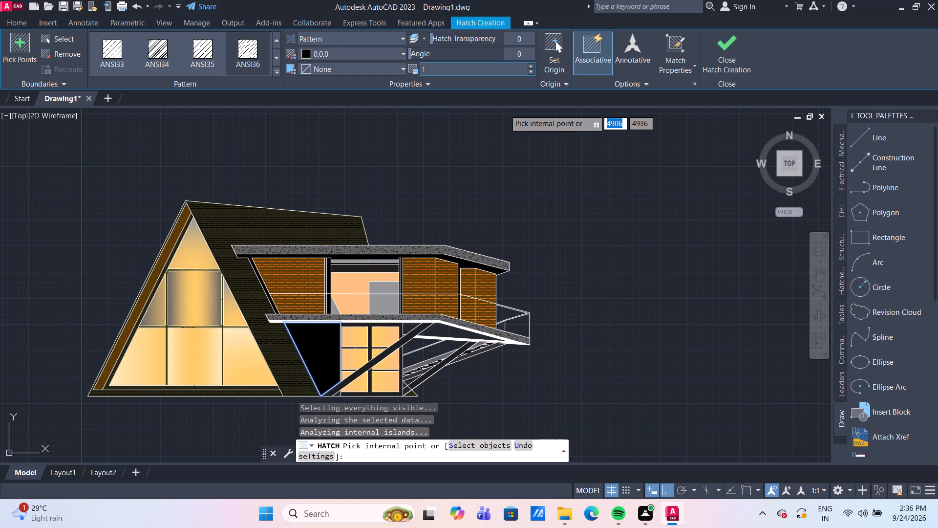
{"action": "key", "text": "2"}
{"action": "key", "text": "Escape"}
{"action": "key", "text": "Escape"}
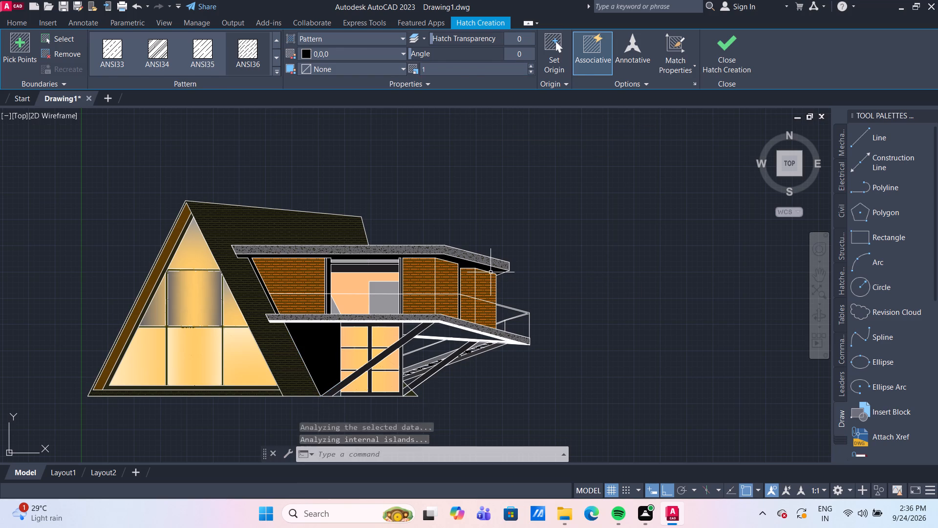
{"action": "key", "text": "Escape"}
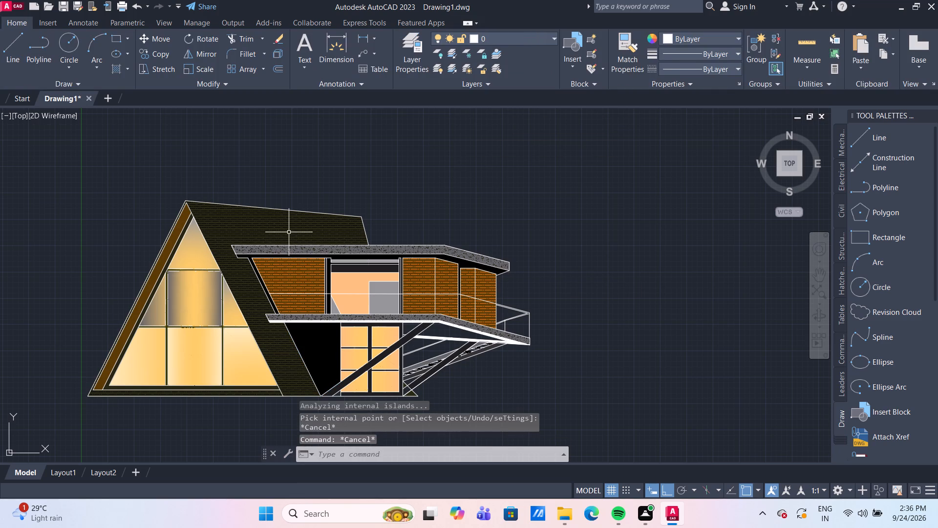
Match the lower wall's ANSI36 hatch to the roof hatch by setting its angle to 135 and scale to 200.
{"action": "left_click", "coordinate": [289, 231]}
{"action": "key", "text": "Escape"}
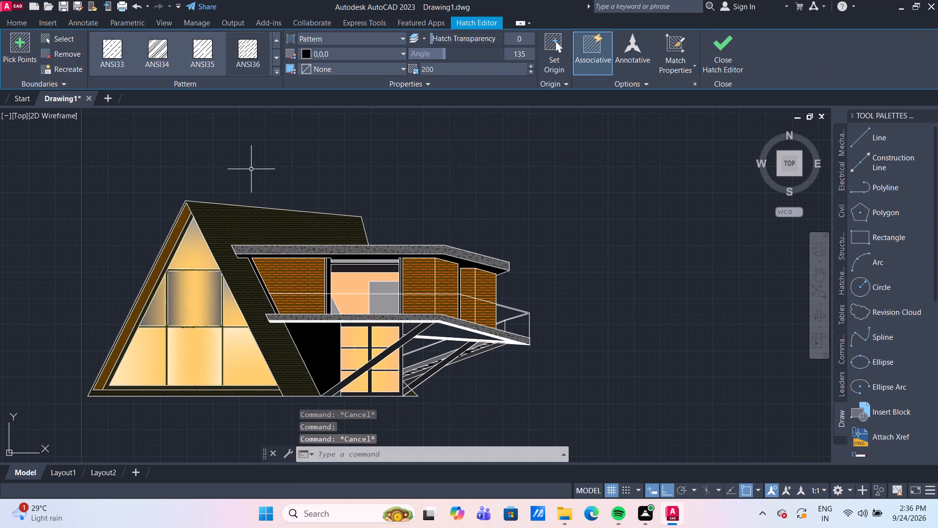
{"action": "left_click", "coordinate": [314, 345]}
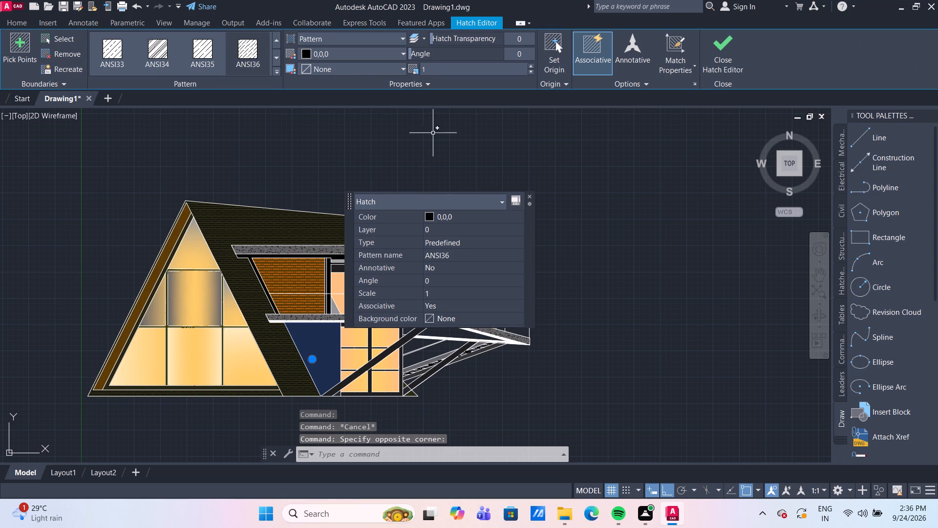
{"action": "left_click", "coordinate": [449, 279]}
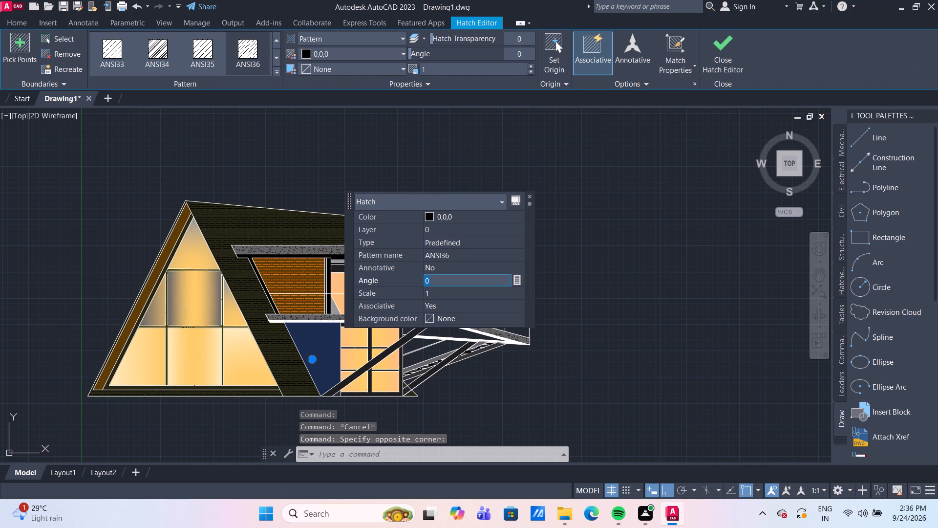
{"action": "type", "text": "135"}
{"action": "key", "text": "Return"}
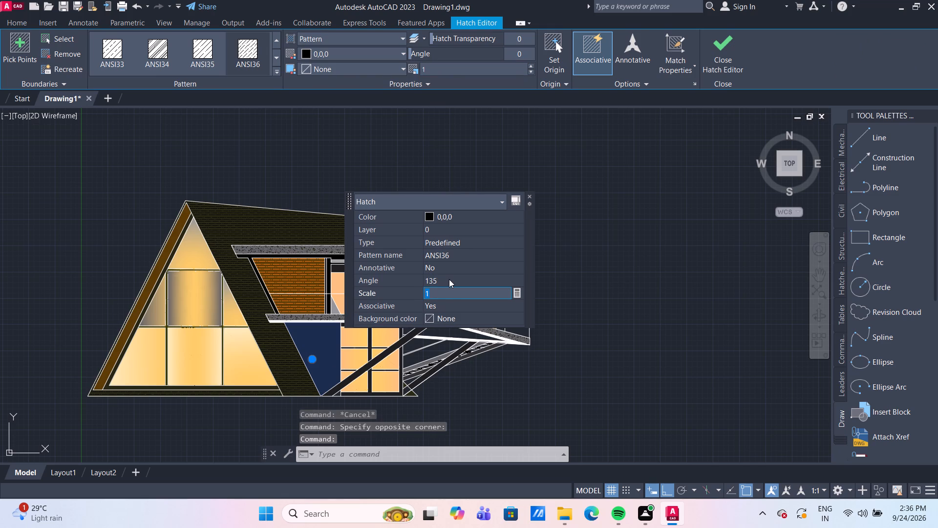
{"action": "type", "text": "200"}
{"action": "key", "text": "Return"}
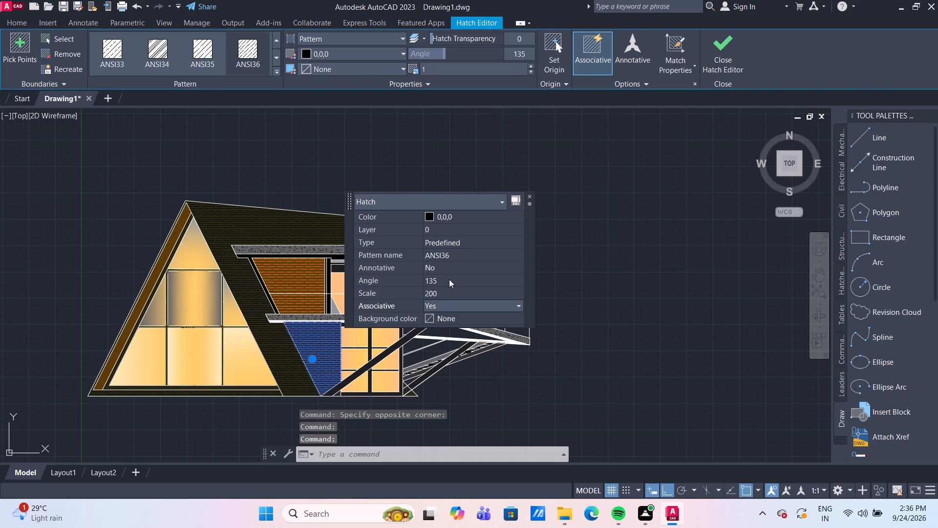
{"action": "key", "text": "Escape"}
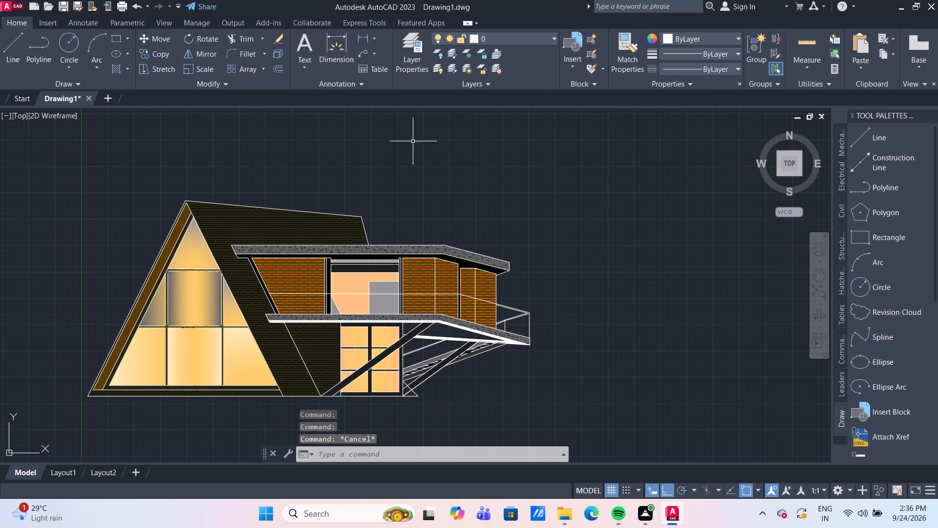
Hatch the lower part of the grey panel in the upper-floor glazed opening, below the railing line, with black ANSI31 at scale 100.
{"action": "scroll", "coordinate": [413, 141], "scroll_direction": "down", "scroll_amount": 1}
{"action": "scroll", "coordinate": [480, 284], "scroll_direction": "up", "scroll_amount": 1}
{"action": "middle_click_drag", "start_coordinate": [486, 274], "coordinate": [515, 271]}
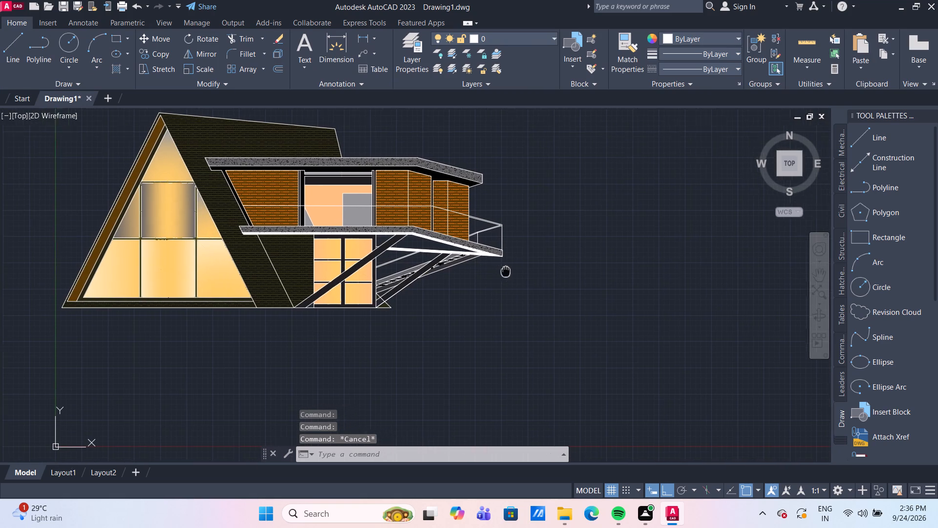
{"action": "middle_click_drag", "start_coordinate": [515, 271], "coordinate": [520, 270]}
{"action": "scroll", "coordinate": [291, 211], "scroll_direction": "up", "scroll_amount": 2}
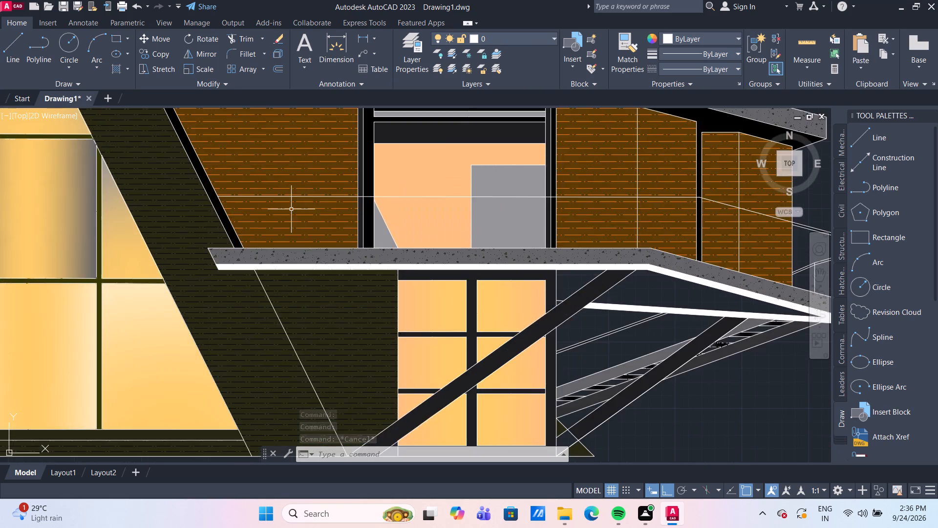
{"action": "scroll", "coordinate": [291, 209], "scroll_direction": "down", "scroll_amount": 2}
{"action": "middle_click_drag", "start_coordinate": [559, 234], "coordinate": [469, 184]}
{"action": "left_click", "coordinate": [116, 66]}
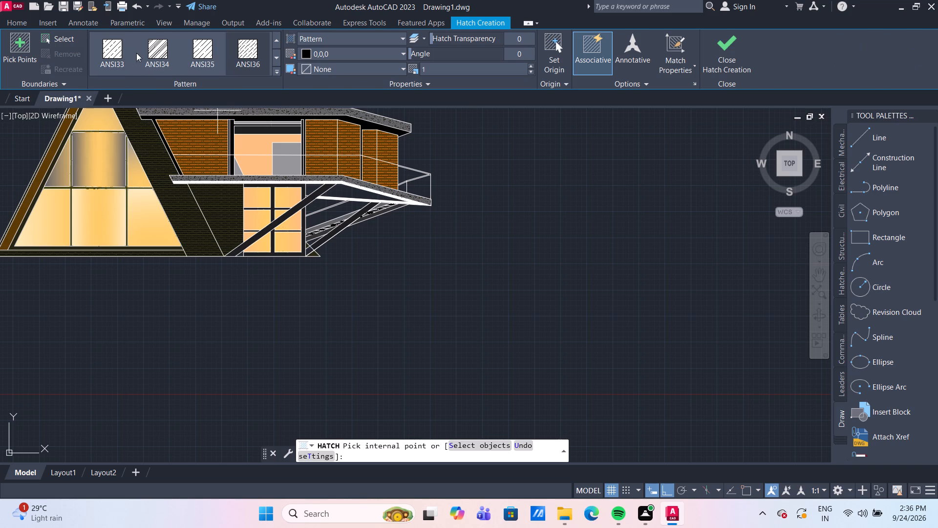
{"action": "left_click", "coordinate": [275, 42]}
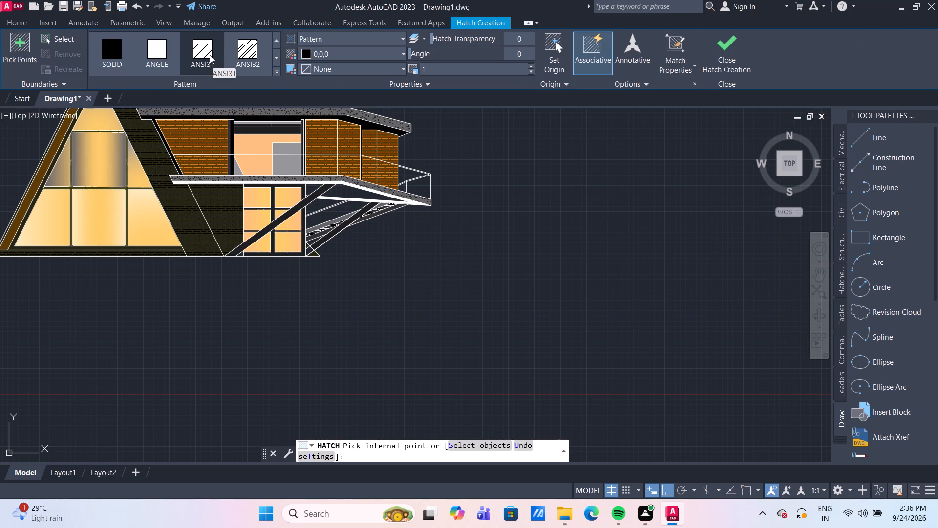
{"action": "left_click", "coordinate": [210, 55]}
{"action": "left_click", "coordinate": [286, 163]}
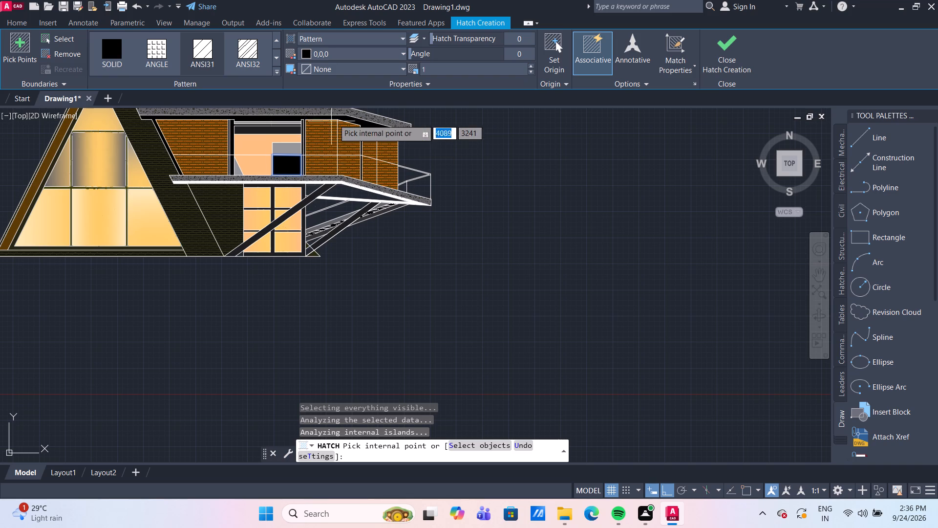
{"action": "left_click", "coordinate": [451, 73]}
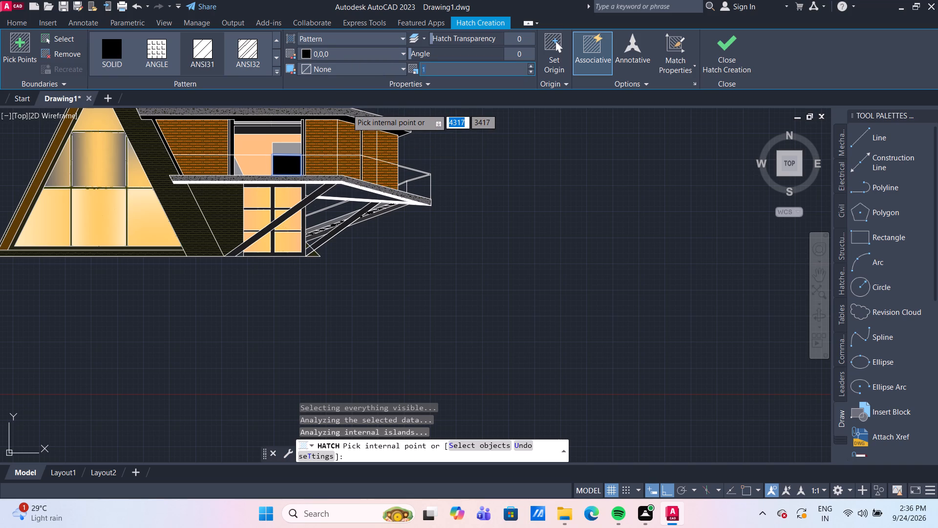
{"action": "type", "text": "100"}
{"action": "key", "text": "Return"}
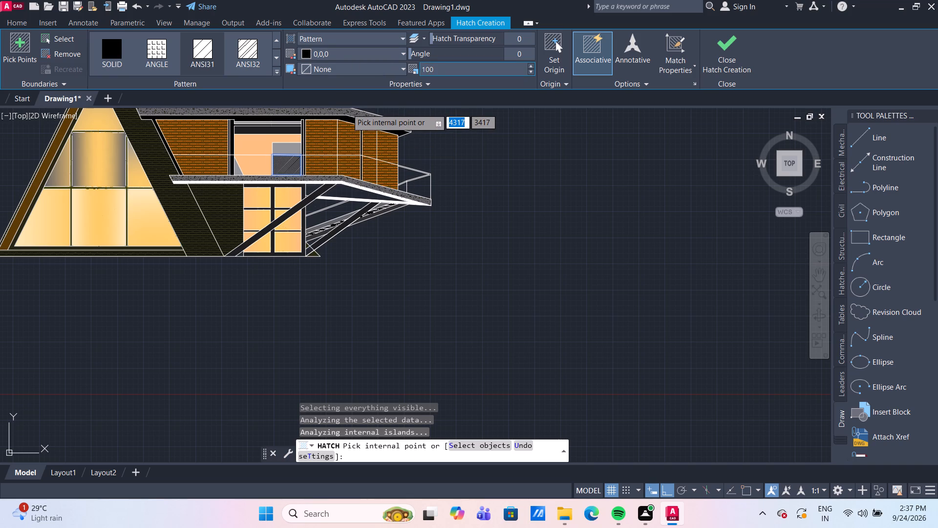
{"action": "key", "text": "Escape"}
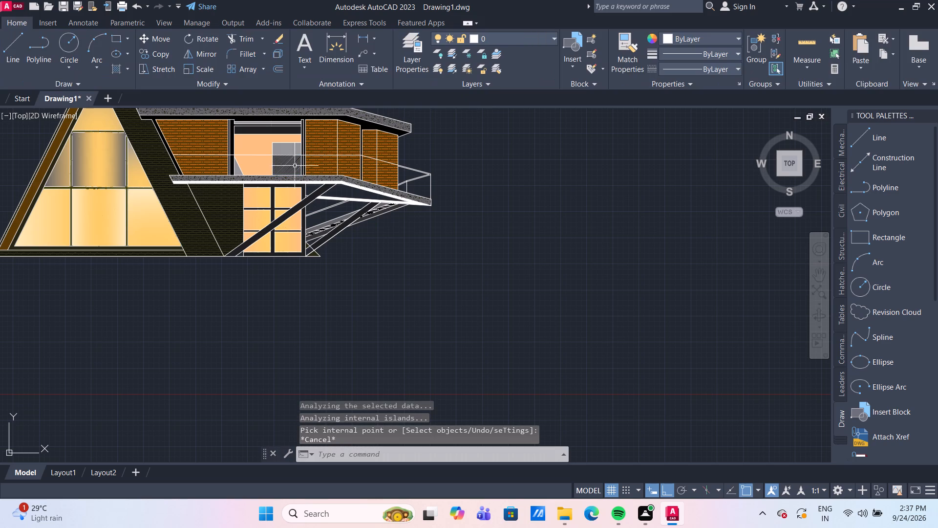
Change the colour of the grey panel's ANSI31 hatch to 99,100,102.
{"action": "scroll", "coordinate": [262, 161], "scroll_direction": "up", "scroll_amount": 3}
{"action": "scroll", "coordinate": [264, 162], "scroll_direction": "down", "scroll_amount": 3}
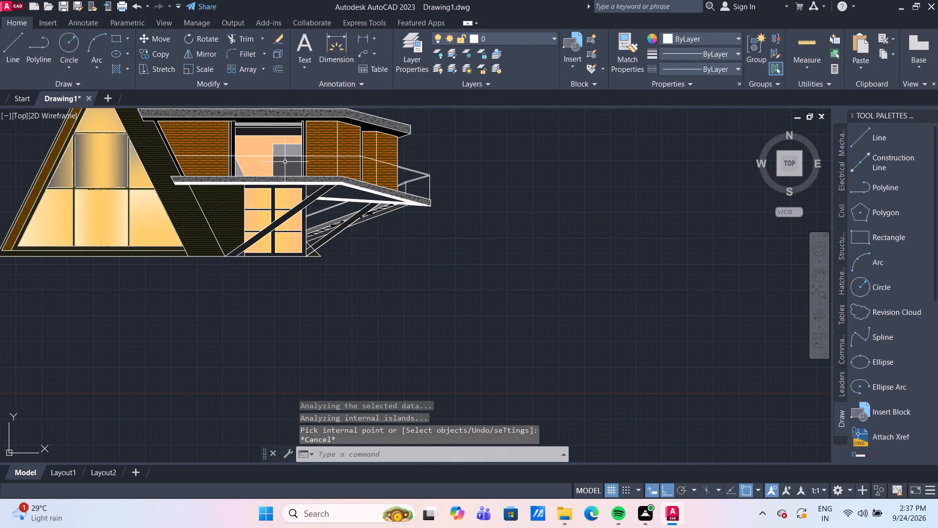
{"action": "left_click", "coordinate": [284, 162]}
{"action": "left_click", "coordinate": [443, 44]}
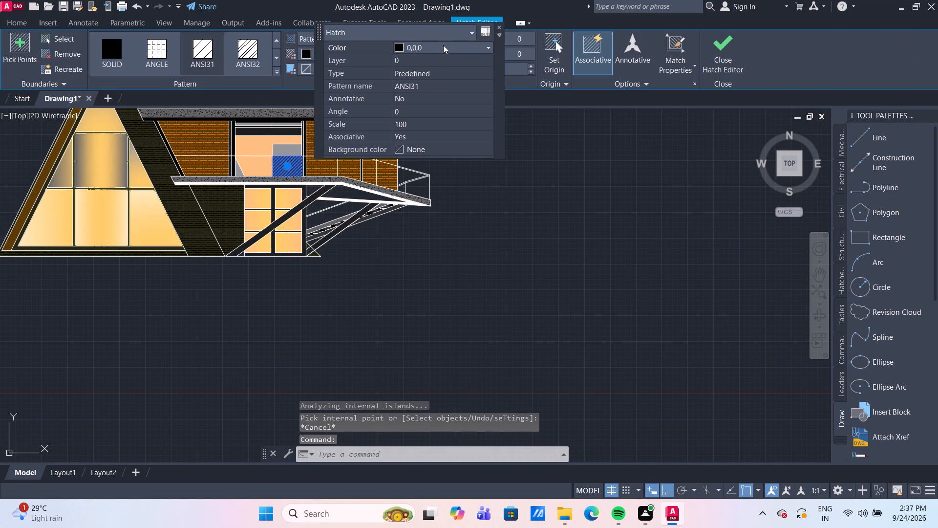
{"action": "left_click", "coordinate": [443, 45]}
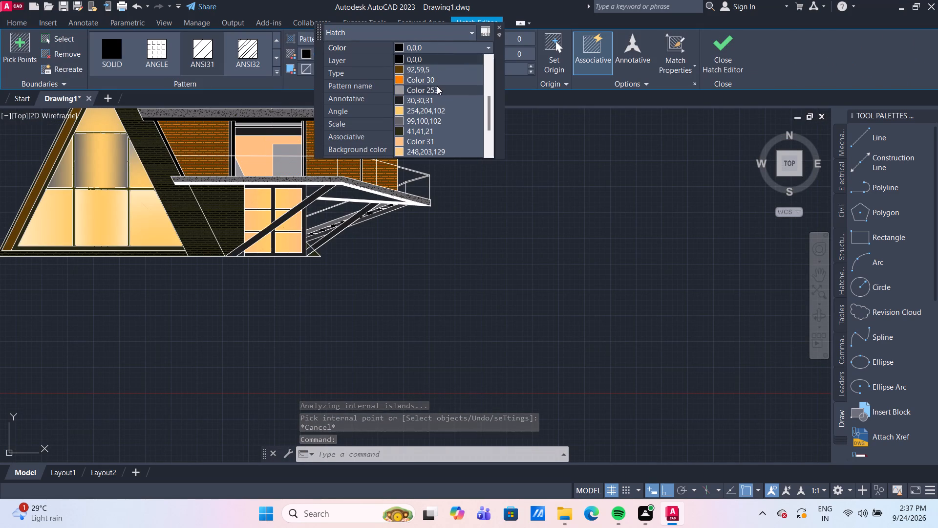
{"action": "left_click", "coordinate": [427, 119]}
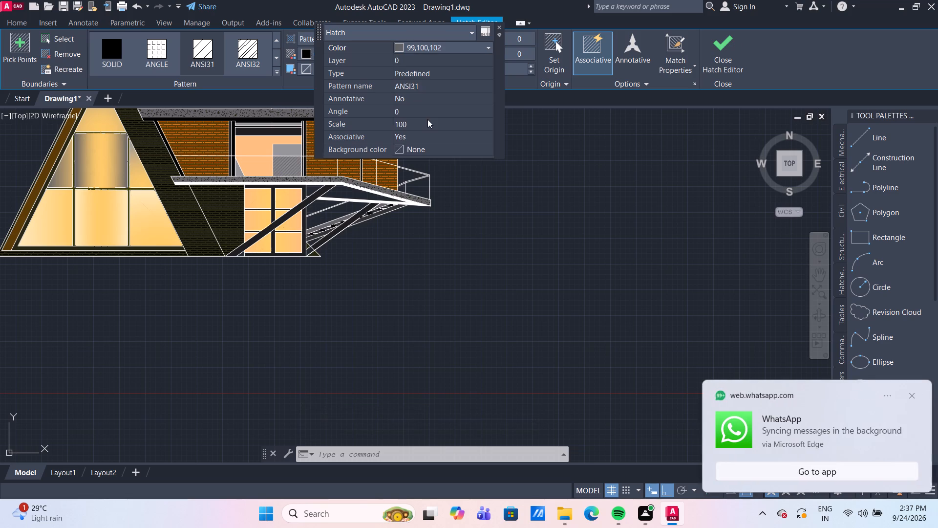
{"action": "key", "text": "Escape"}
Apply black ANSI31 at scale 100 below the railing line to the left brown wall, adjoining dark posts, grey triangle and peach glazing.
{"action": "scroll", "coordinate": [284, 178], "scroll_direction": "up", "scroll_amount": 3}
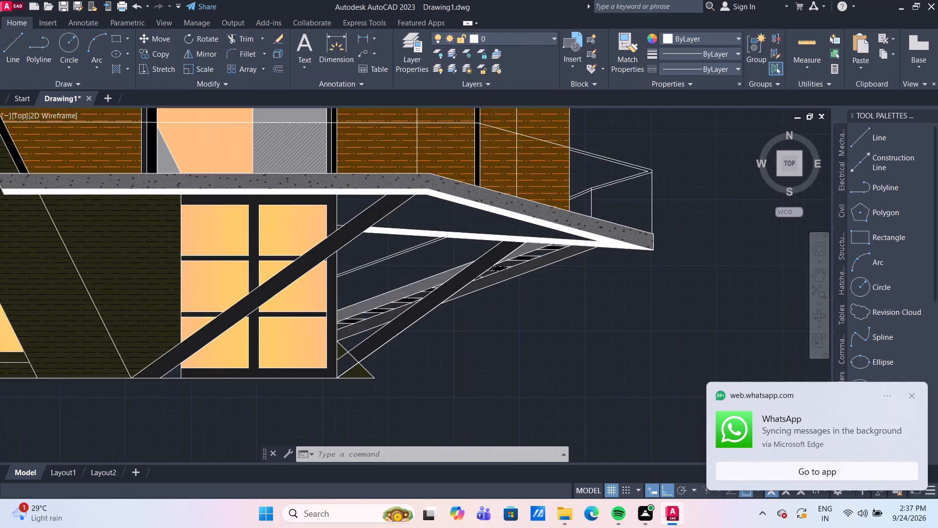
{"action": "scroll", "coordinate": [295, 182], "scroll_direction": "down", "scroll_amount": 4}
{"action": "scroll", "coordinate": [334, 180], "scroll_direction": "up", "scroll_amount": 1}
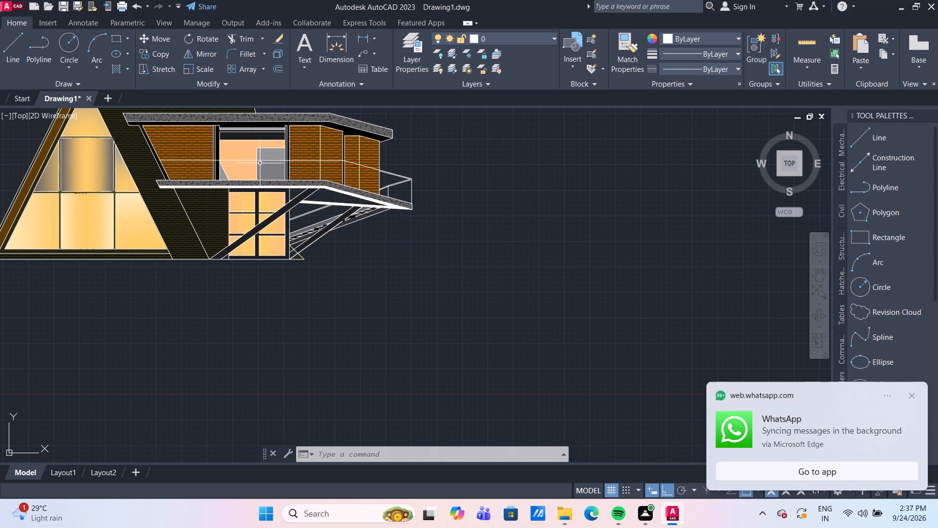
{"action": "scroll", "coordinate": [167, 169], "scroll_direction": "up", "scroll_amount": 1}
{"action": "left_click", "coordinate": [109, 69]}
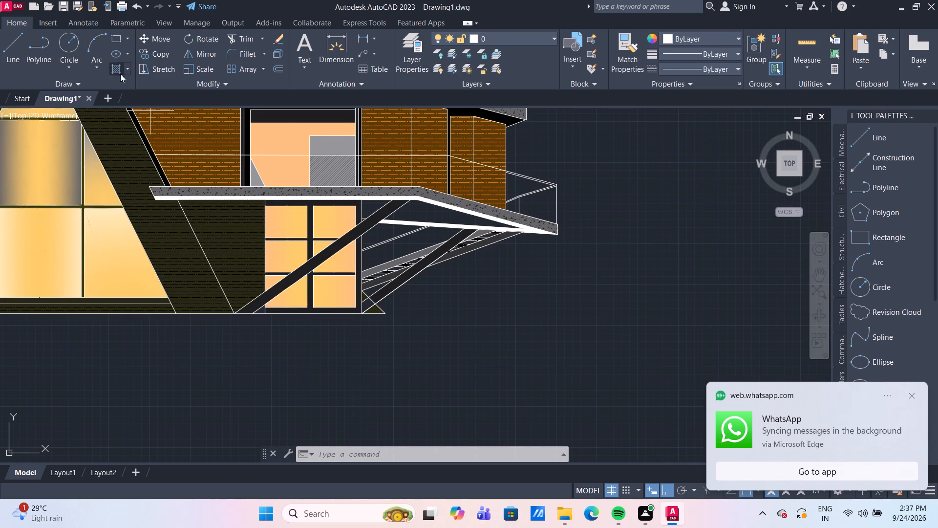
{"action": "left_click", "coordinate": [208, 177]}
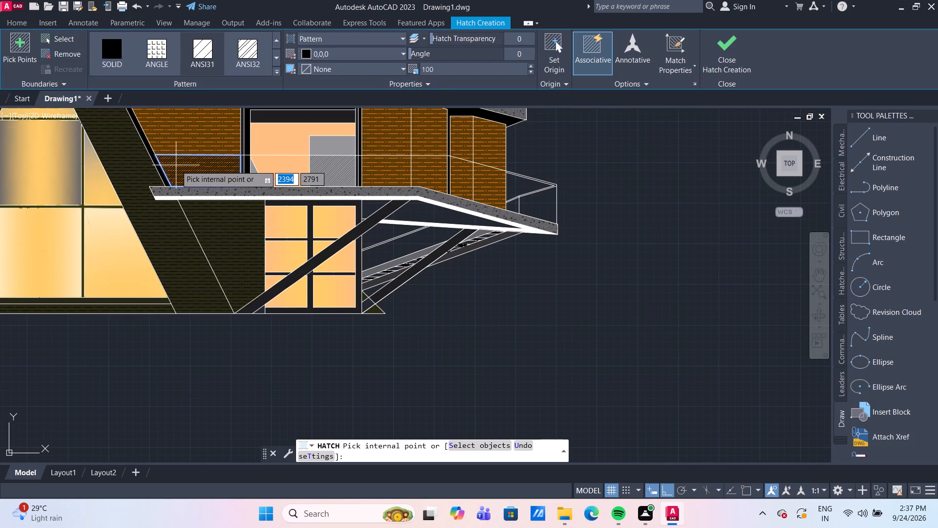
{"action": "scroll", "coordinate": [176, 165], "scroll_direction": "up", "scroll_amount": 2}
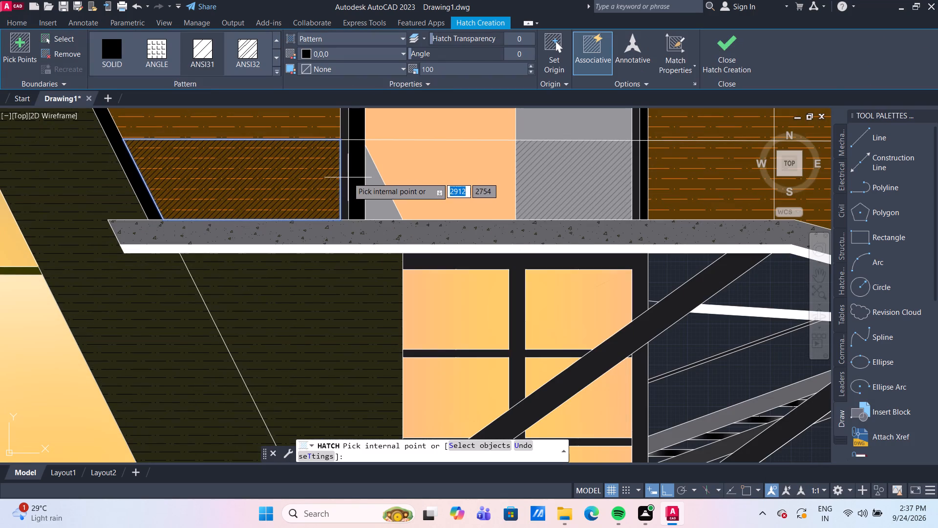
{"action": "left_click", "coordinate": [343, 177]}
{"action": "left_click", "coordinate": [358, 178]}
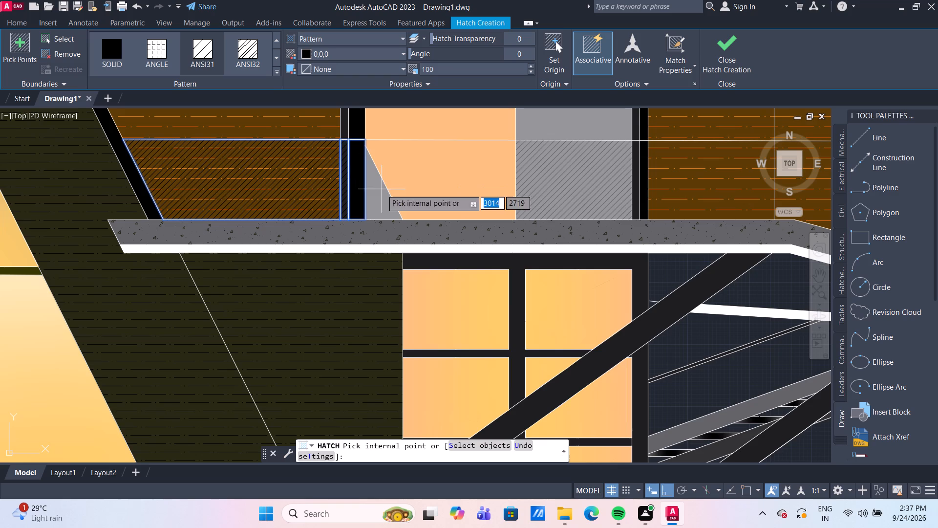
{"action": "left_click", "coordinate": [382, 189]}
{"action": "left_click", "coordinate": [414, 187]}
Add the posts right of the glazed opening and the brown wall panels below the railing line to the same ANSI31 hatch.
{"action": "scroll", "coordinate": [540, 200], "scroll_direction": "down", "scroll_amount": 2}
{"action": "middle_click_drag", "start_coordinate": [583, 199], "coordinate": [582, 199]}
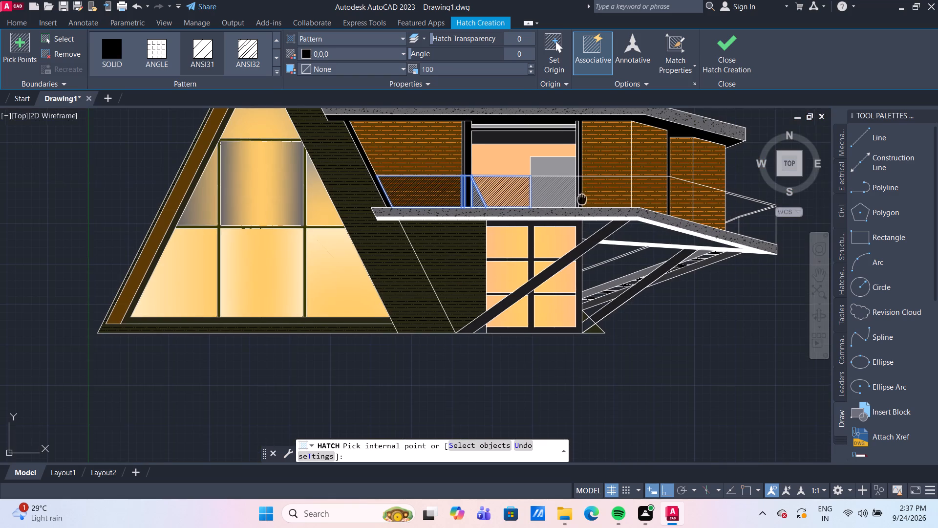
{"action": "middle_click_drag", "start_coordinate": [582, 199], "coordinate": [422, 198]}
{"action": "scroll", "coordinate": [448, 193], "scroll_direction": "up", "scroll_amount": 2}
{"action": "scroll", "coordinate": [369, 176], "scroll_direction": "up", "scroll_amount": 1}
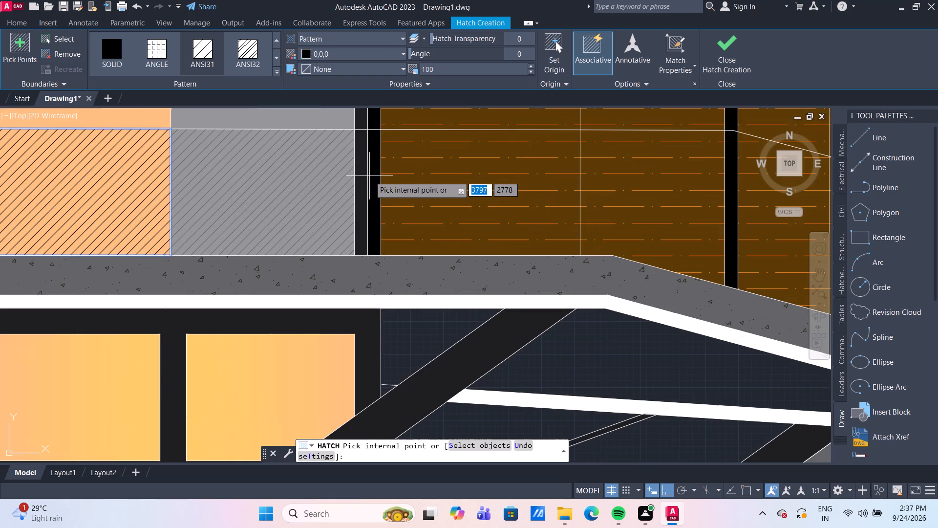
{"action": "left_click", "coordinate": [365, 176]}
{"action": "left_click", "coordinate": [375, 181]}
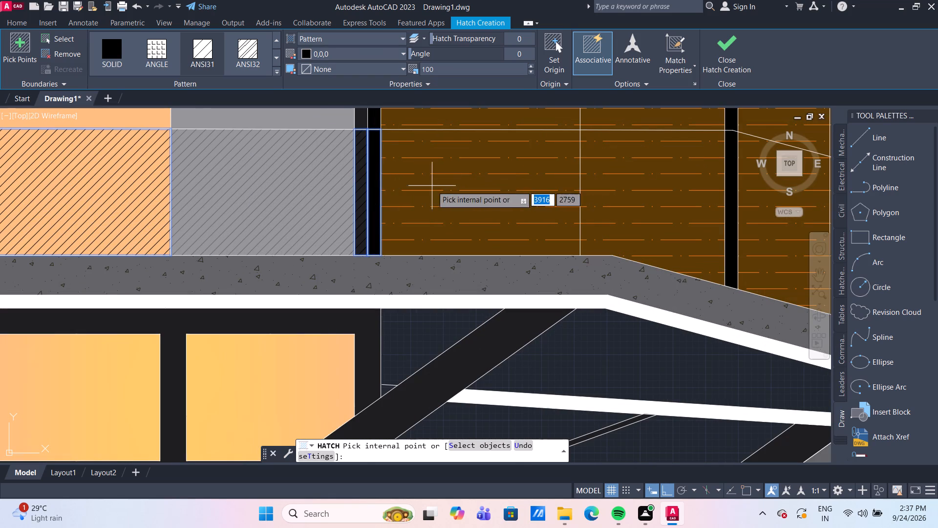
{"action": "left_click", "coordinate": [451, 185]}
{"action": "scroll", "coordinate": [541, 198], "scroll_direction": "down", "scroll_amount": 2}
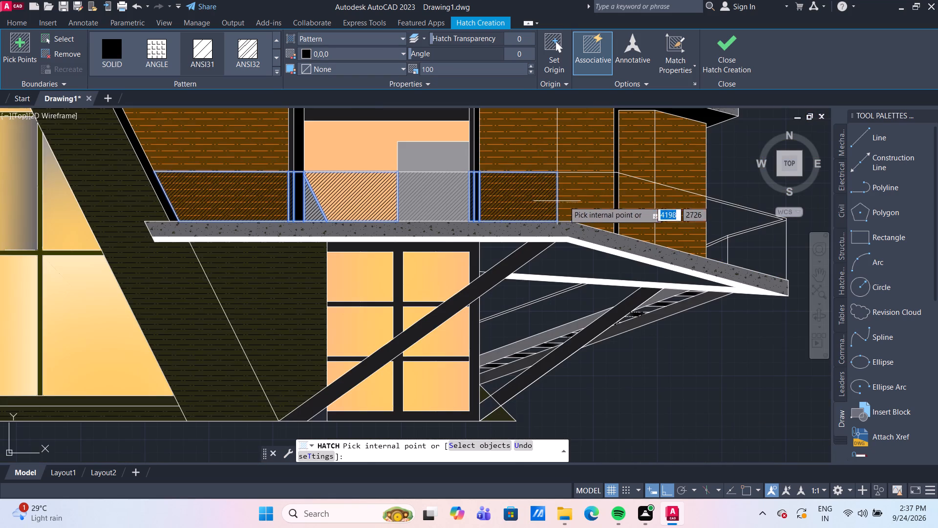
{"action": "middle_click_drag", "start_coordinate": [598, 195], "coordinate": [431, 184]}
{"action": "left_click", "coordinate": [431, 184]}
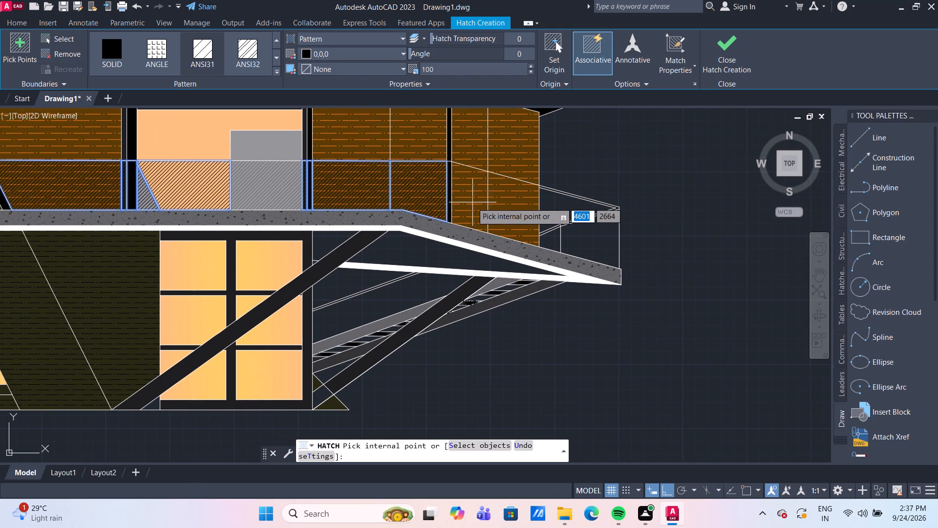
{"action": "left_click", "coordinate": [472, 202]}
{"action": "left_click", "coordinate": [517, 205]}
Add the open railing bays at the balcony's projecting end to the ANSI31 hatch and finish it.
{"action": "scroll", "coordinate": [545, 212], "scroll_direction": "up", "scroll_amount": 2}
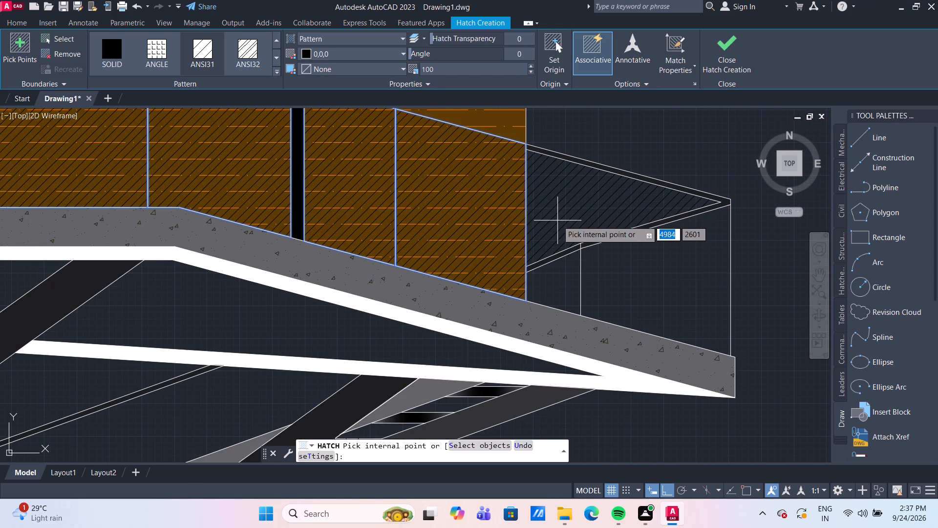
{"action": "left_click", "coordinate": [557, 220]}
{"action": "left_click", "coordinate": [568, 275]}
{"action": "left_click", "coordinate": [610, 278]}
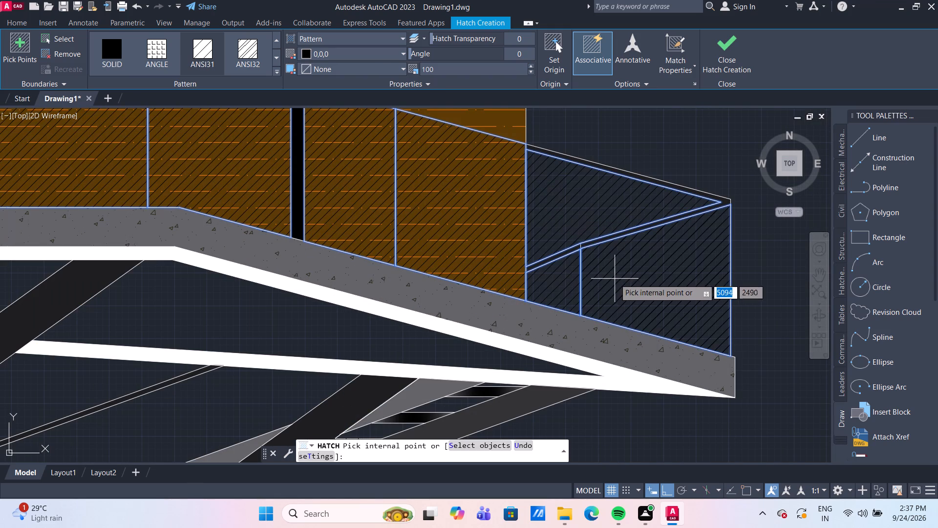
{"action": "scroll", "coordinate": [604, 224], "scroll_direction": "down", "scroll_amount": 3}
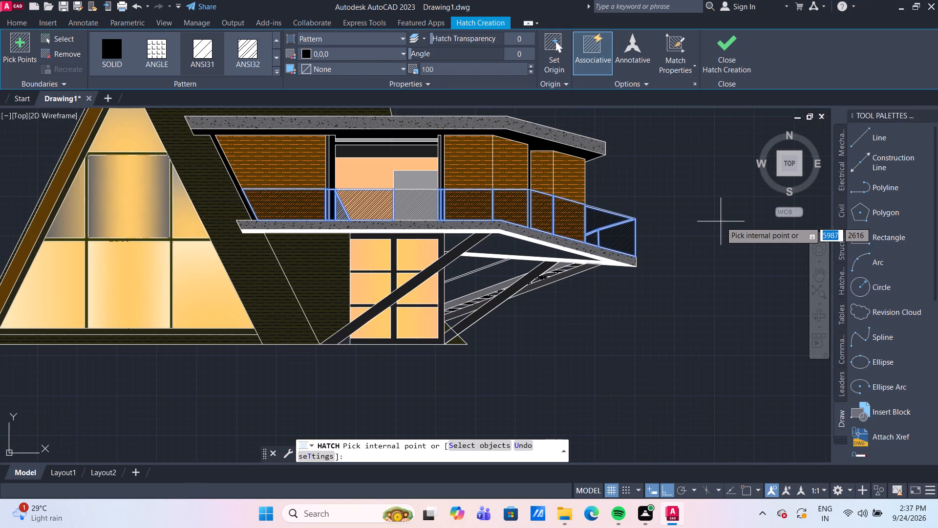
{"action": "key", "text": "Return"}
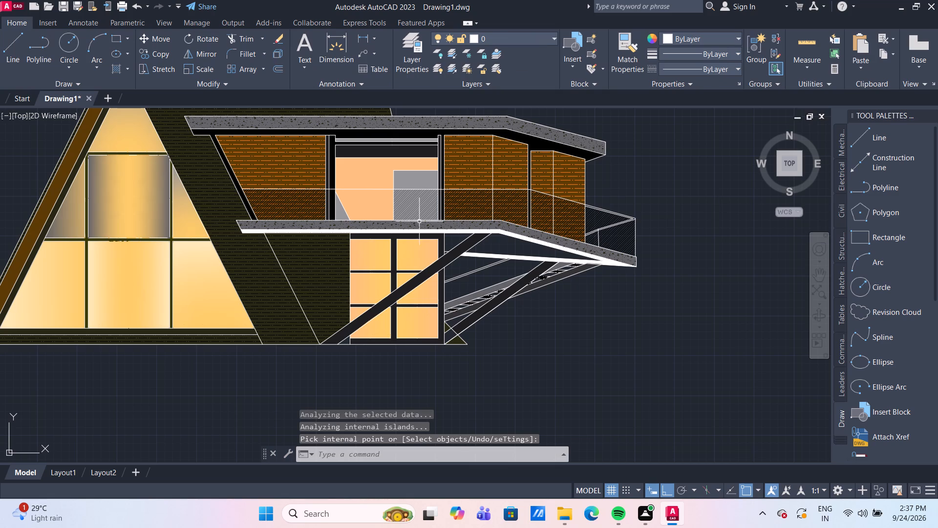
Add a black ANSI31 hatch at scale 100 below the railing line to the grey triangle, peach glazing and adjoining left posts.
{"action": "scroll", "coordinate": [343, 217], "scroll_direction": "up", "scroll_amount": 3}
{"action": "scroll", "coordinate": [356, 215], "scroll_direction": "down", "scroll_amount": 1}
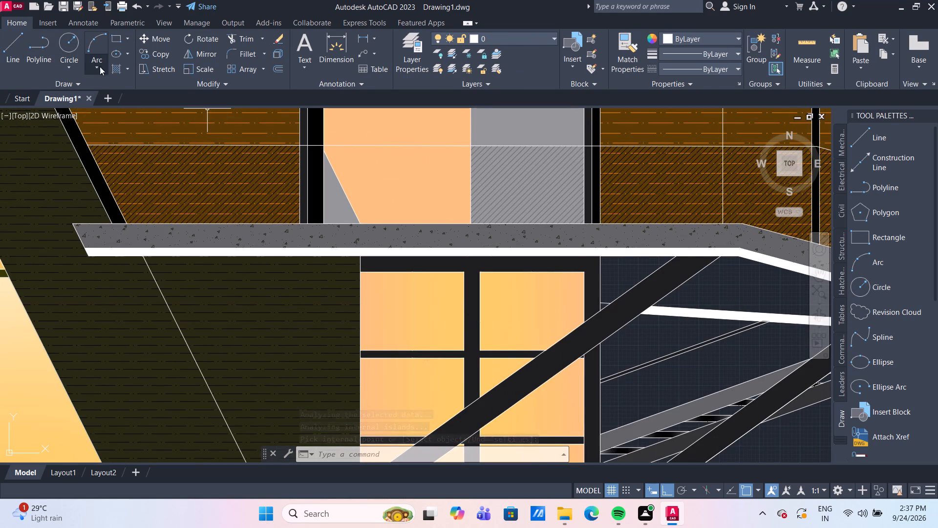
{"action": "left_click", "coordinate": [116, 73]}
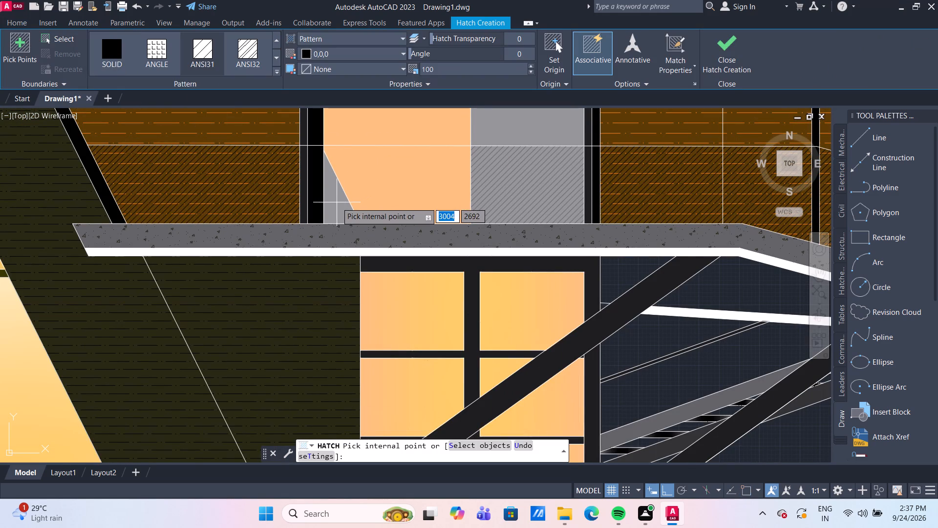
{"action": "left_click", "coordinate": [343, 205]}
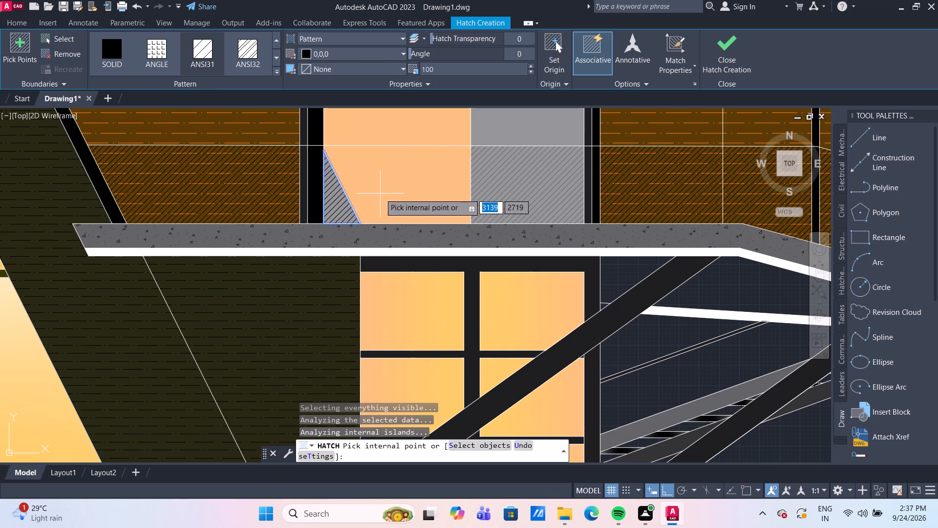
{"action": "left_click", "coordinate": [380, 194]}
{"action": "left_click", "coordinate": [306, 177]}
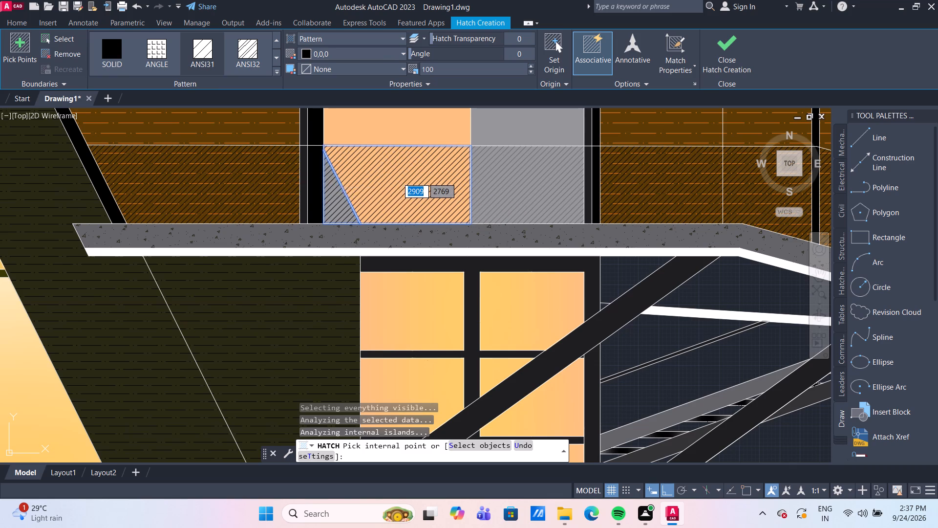
{"action": "left_click", "coordinate": [323, 185]}
{"action": "left_click", "coordinate": [321, 187]}
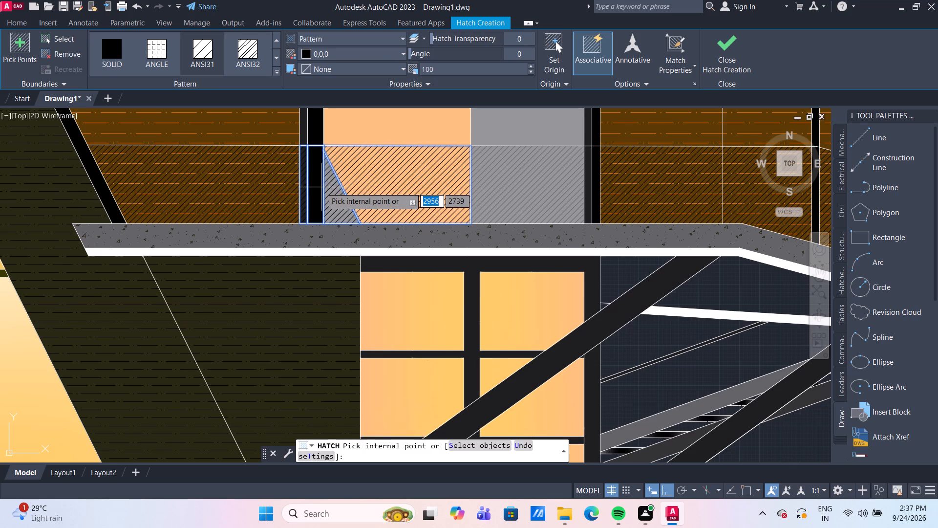
{"action": "scroll", "coordinate": [407, 205], "scroll_direction": "down", "scroll_amount": 3}
{"action": "scroll", "coordinate": [517, 209], "scroll_direction": "up", "scroll_amount": 2}
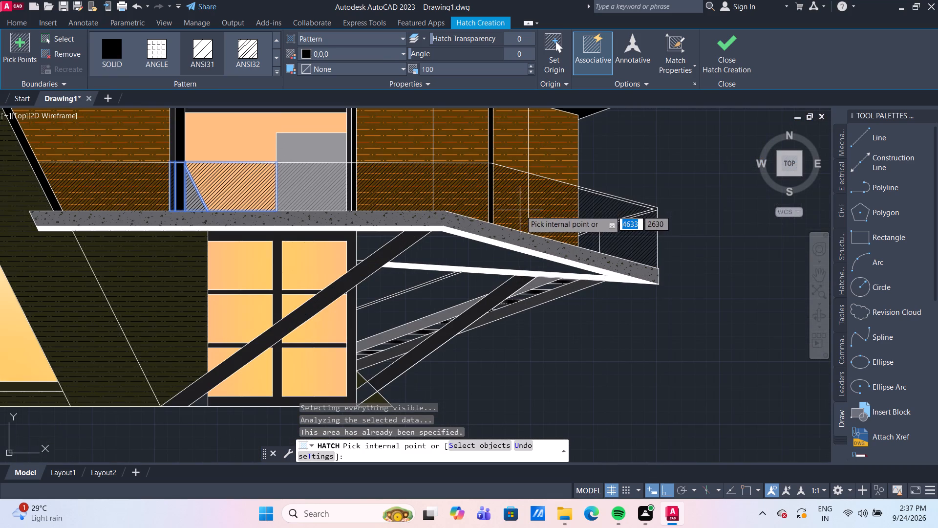
{"action": "key", "text": "Return"}
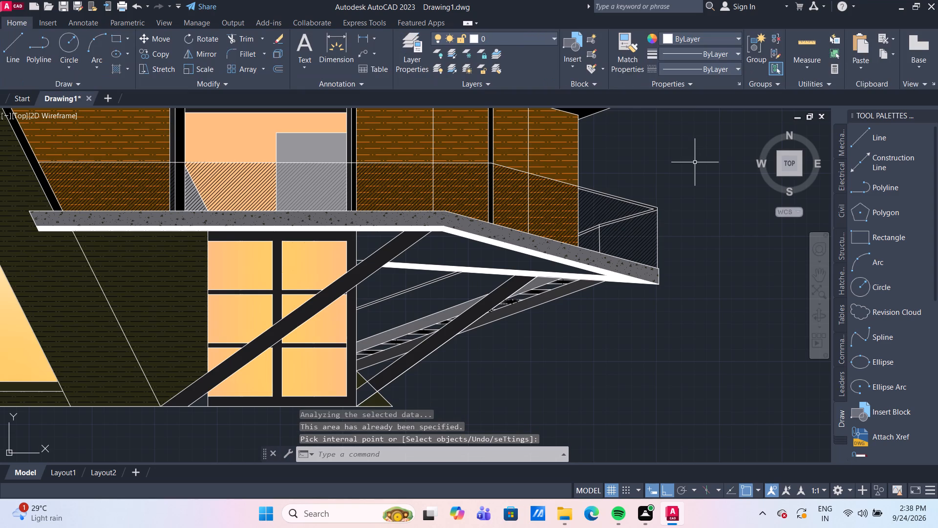
Change the colour of the large ANSI31 hatch along the balcony railing to 99,100,102.
{"action": "left_click", "coordinate": [99, 190]}
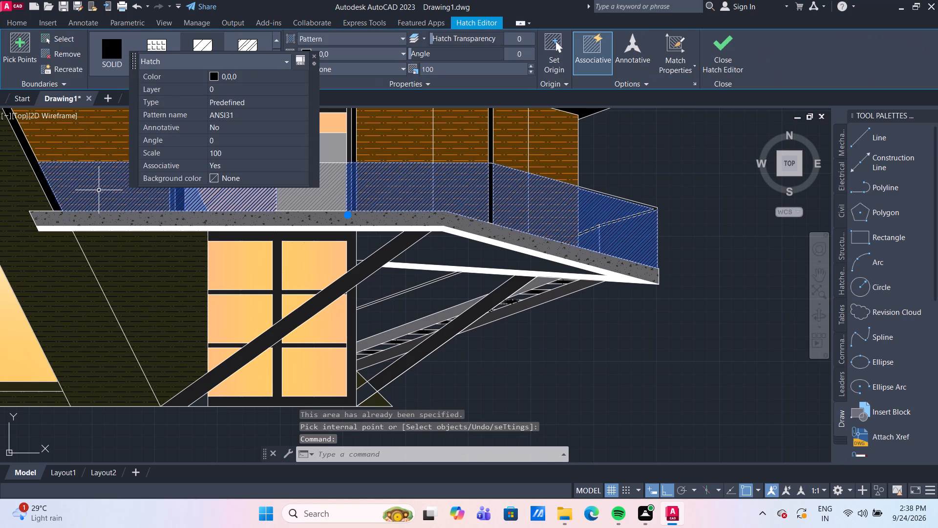
{"action": "left_click", "coordinate": [243, 77]}
{"action": "left_click", "coordinate": [243, 77]}
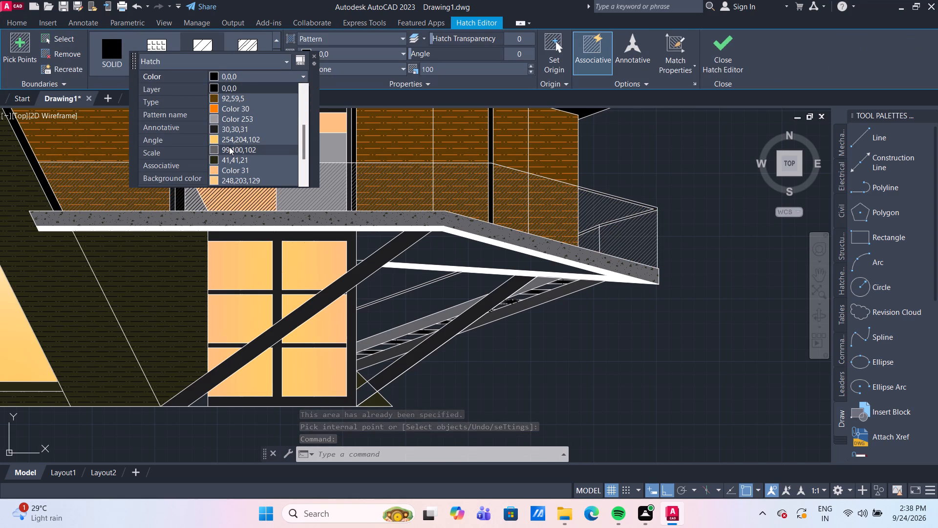
{"action": "left_click", "coordinate": [229, 147]}
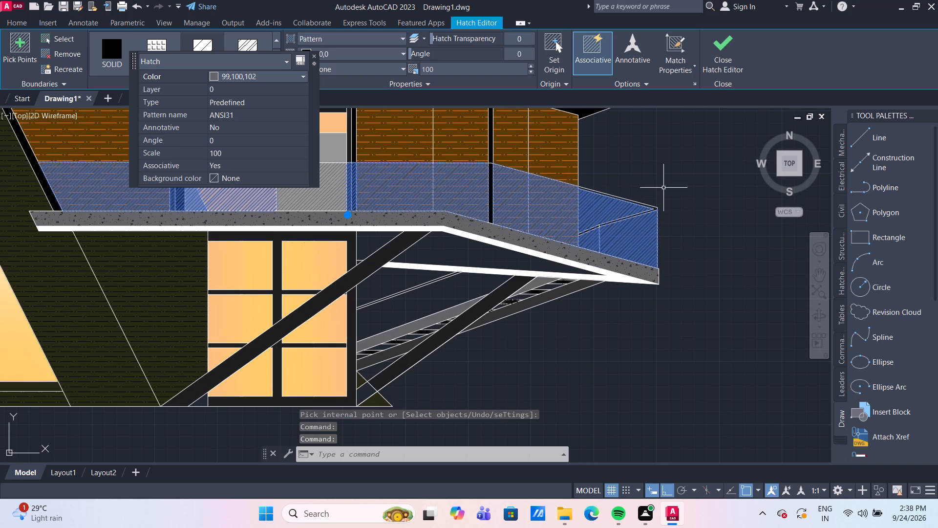
Apply black ANSI31 at scale 100 below the railing line to the dark post beside the grey panel and the post between brown walls.
{"action": "key", "text": "Return"}
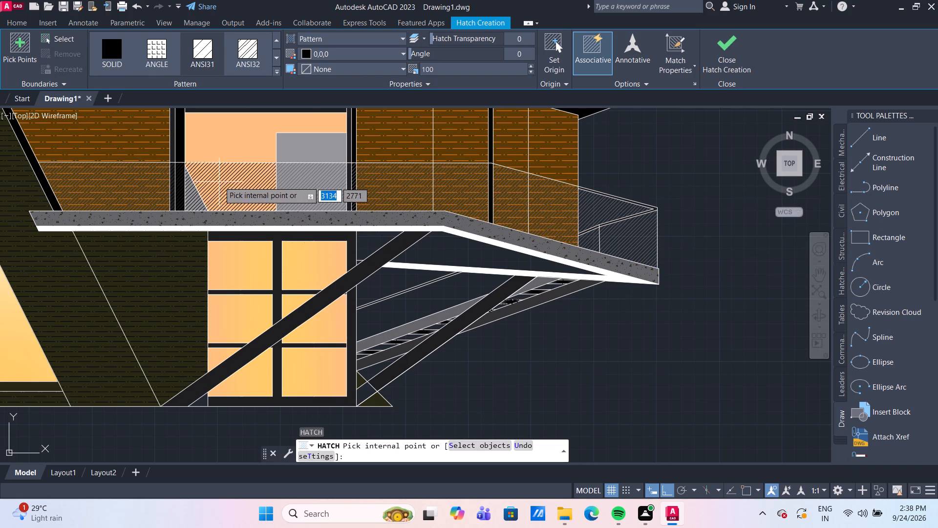
{"action": "scroll", "coordinate": [205, 177], "scroll_direction": "up", "scroll_amount": 2}
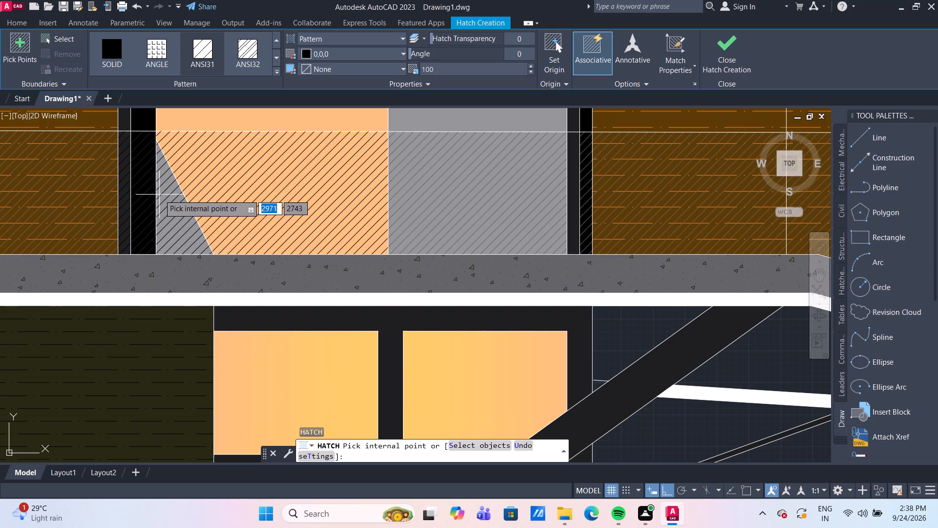
{"action": "scroll", "coordinate": [338, 234], "scroll_direction": "down", "scroll_amount": 1}
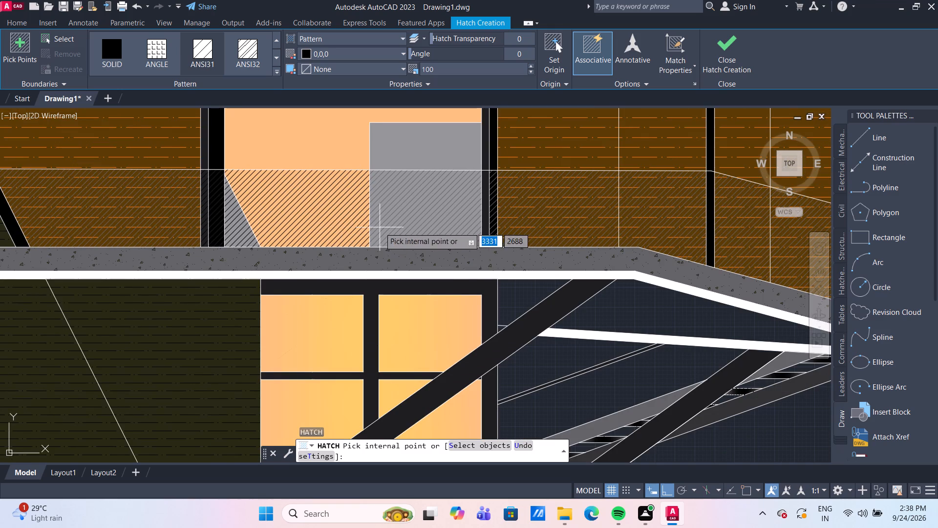
{"action": "middle_click_drag", "start_coordinate": [420, 228], "coordinate": [204, 233]}
{"action": "scroll", "coordinate": [306, 223], "scroll_direction": "up", "scroll_amount": 1}
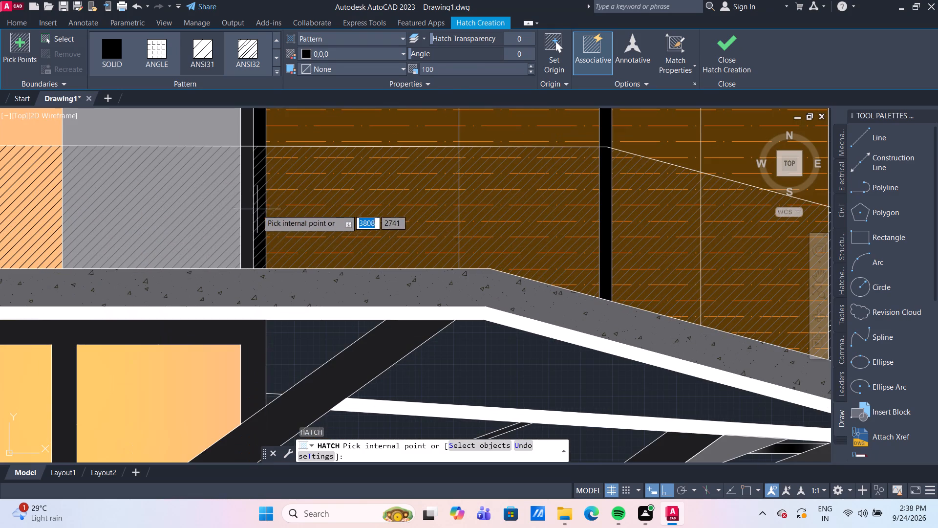
{"action": "left_click", "coordinate": [246, 206]}
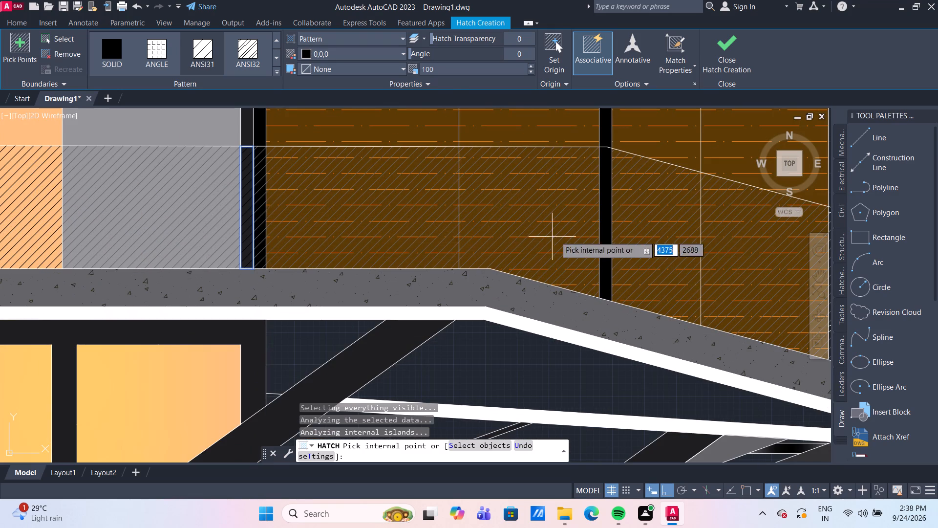
{"action": "left_click", "coordinate": [605, 222]}
{"action": "scroll", "coordinate": [623, 259], "scroll_direction": "down", "scroll_amount": 1}
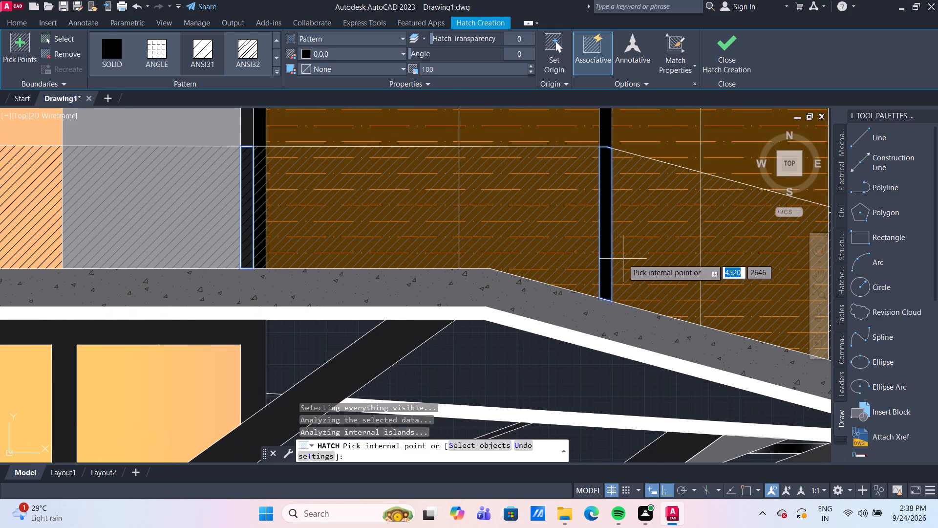
{"action": "scroll", "coordinate": [623, 259], "scroll_direction": "down", "scroll_amount": 2}
{"action": "key", "text": "Return"}
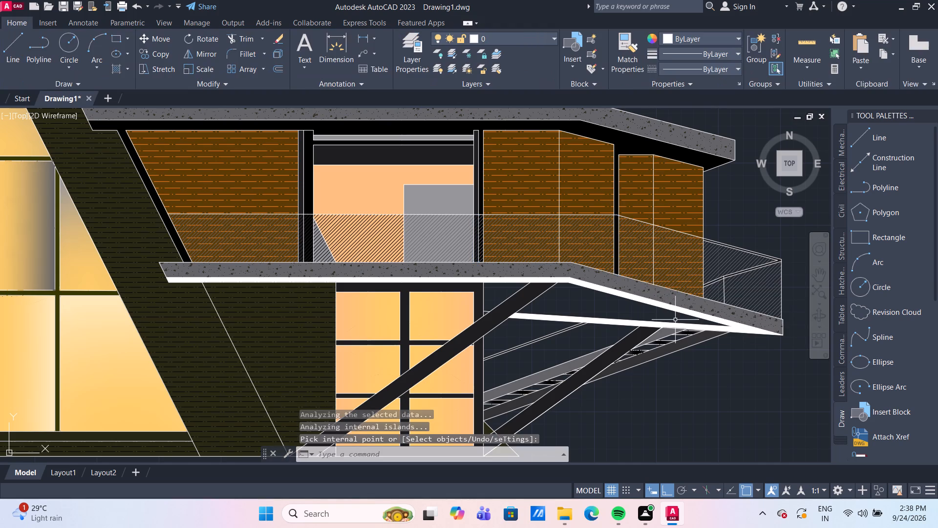
Change the colour of the two posts' ANSI31 hatch to Color 253.
{"action": "scroll", "coordinate": [638, 246], "scroll_direction": "up", "scroll_amount": 2}
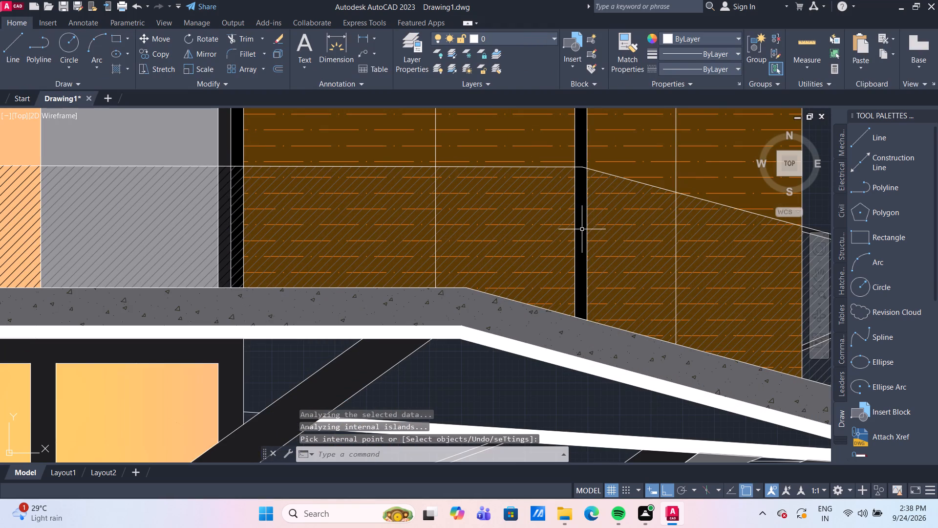
{"action": "left_click", "coordinate": [582, 229]}
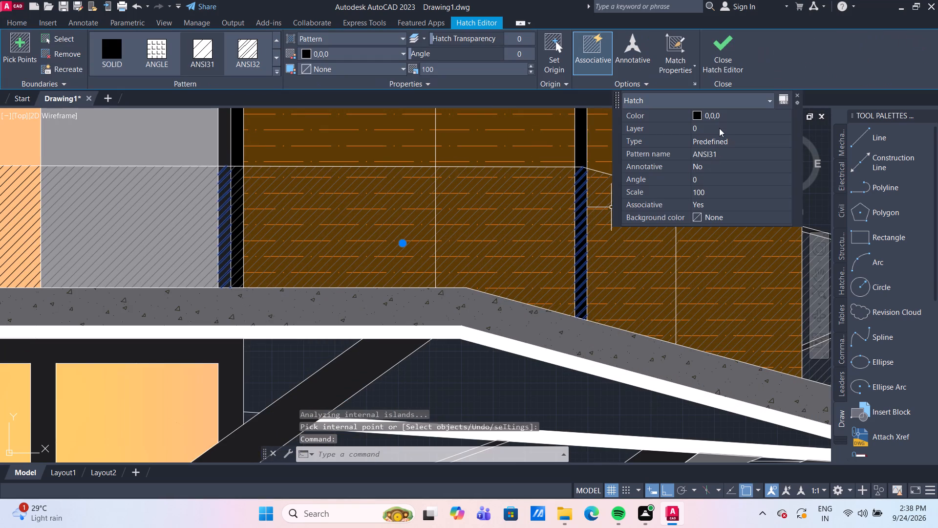
{"action": "left_click", "coordinate": [720, 115]}
{"action": "left_click", "coordinate": [720, 115]}
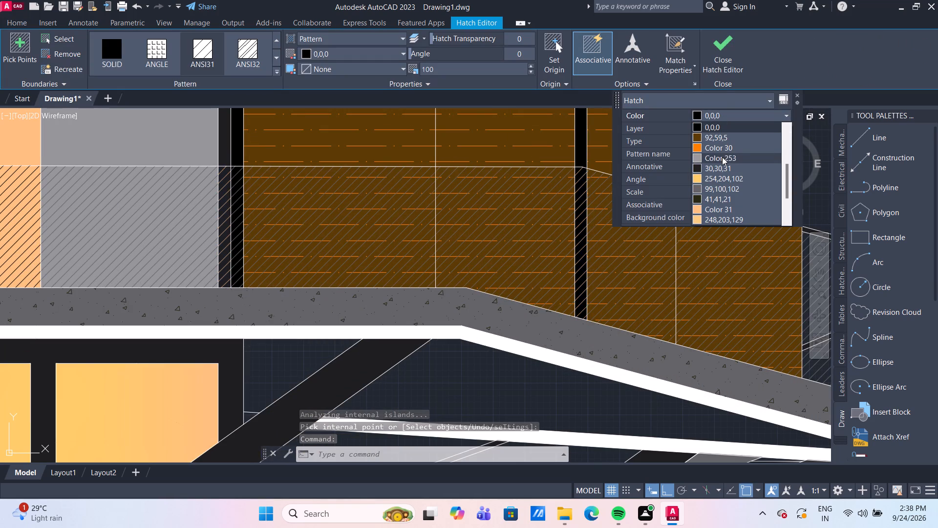
{"action": "left_click", "coordinate": [722, 157]}
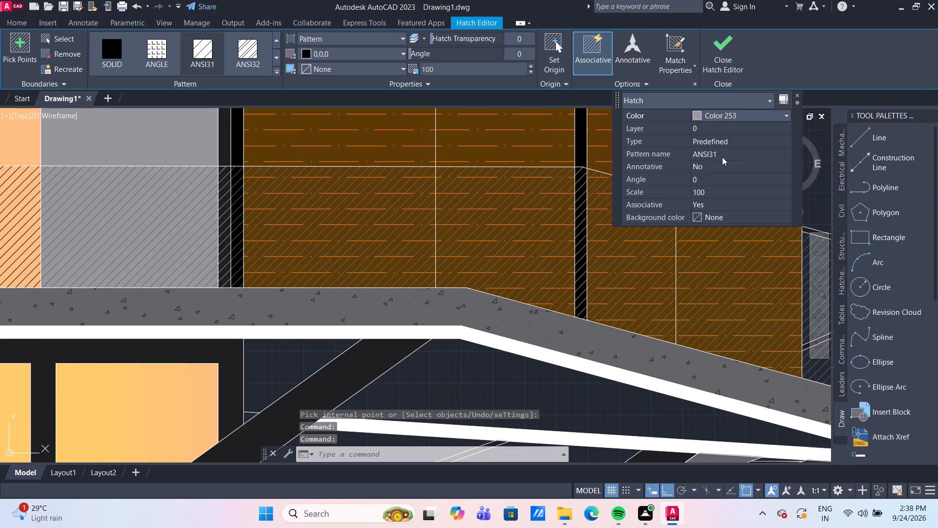
{"action": "key", "text": "Escape"}
Examine the railing hatching along the balcony against the whole house elevation.
{"action": "scroll", "coordinate": [658, 291], "scroll_direction": "down", "scroll_amount": 2}
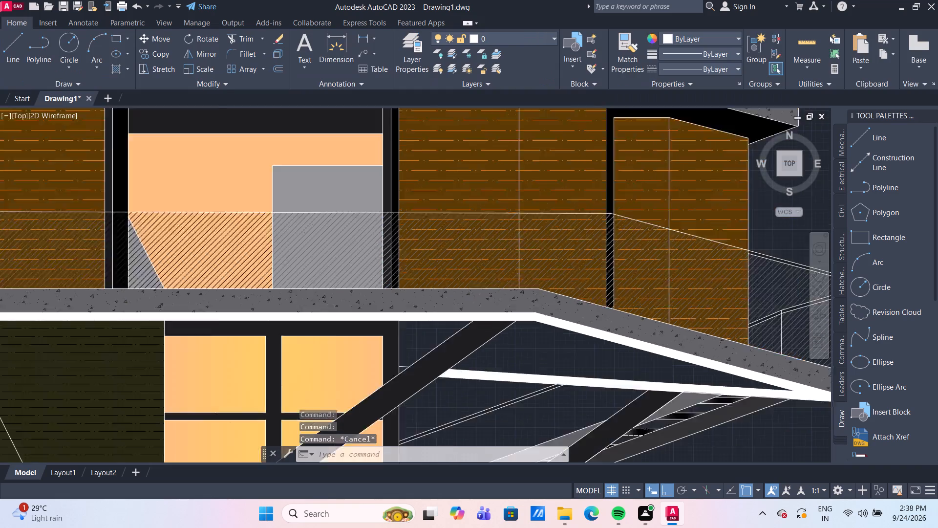
{"action": "scroll", "coordinate": [658, 291], "scroll_direction": "down", "scroll_amount": 1}
{"action": "scroll", "coordinate": [699, 357], "scroll_direction": "down", "scroll_amount": 1}
{"action": "middle_click_drag", "start_coordinate": [697, 373], "coordinate": [593, 299]}
{"action": "scroll", "coordinate": [697, 373], "scroll_direction": "down", "scroll_amount": 1}
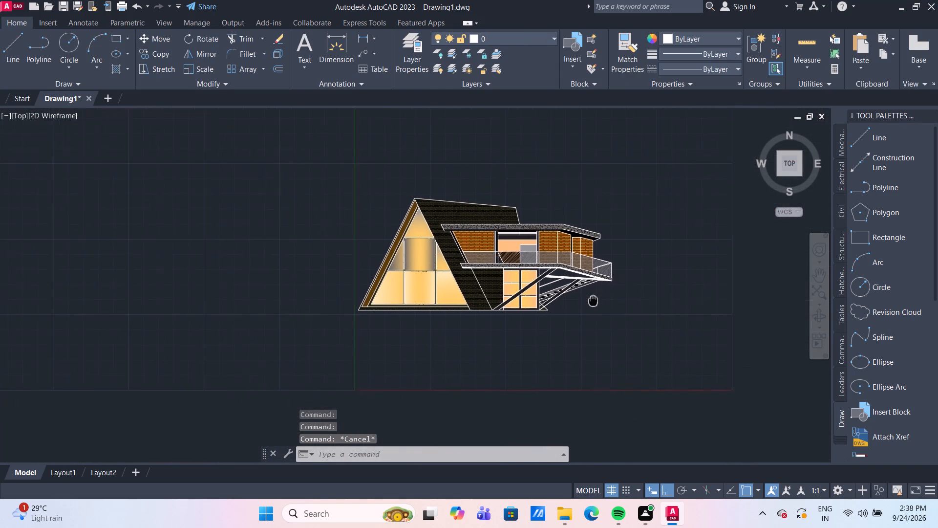
{"action": "middle_click_drag", "start_coordinate": [593, 299], "coordinate": [592, 298]}
{"action": "scroll", "coordinate": [632, 311], "scroll_direction": "up", "scroll_amount": 2}
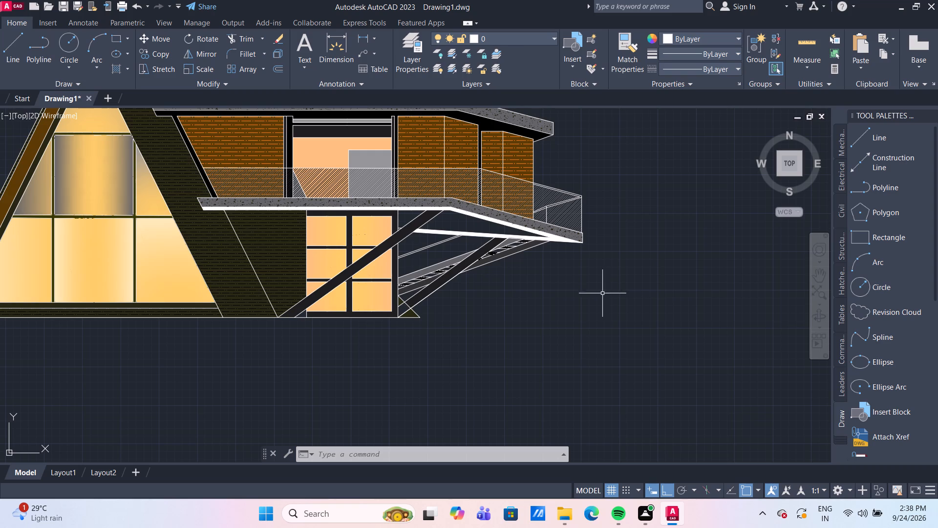
{"action": "middle_click_drag", "start_coordinate": [535, 303], "coordinate": [589, 363]}
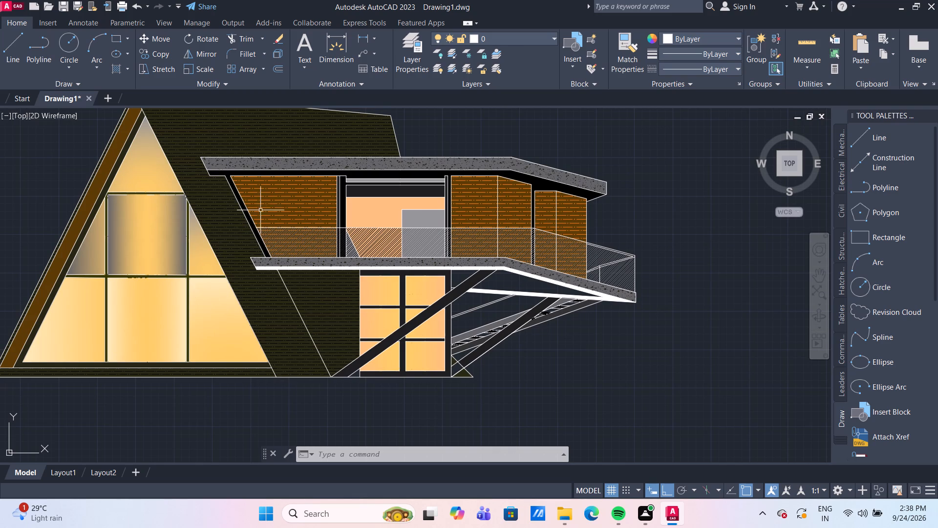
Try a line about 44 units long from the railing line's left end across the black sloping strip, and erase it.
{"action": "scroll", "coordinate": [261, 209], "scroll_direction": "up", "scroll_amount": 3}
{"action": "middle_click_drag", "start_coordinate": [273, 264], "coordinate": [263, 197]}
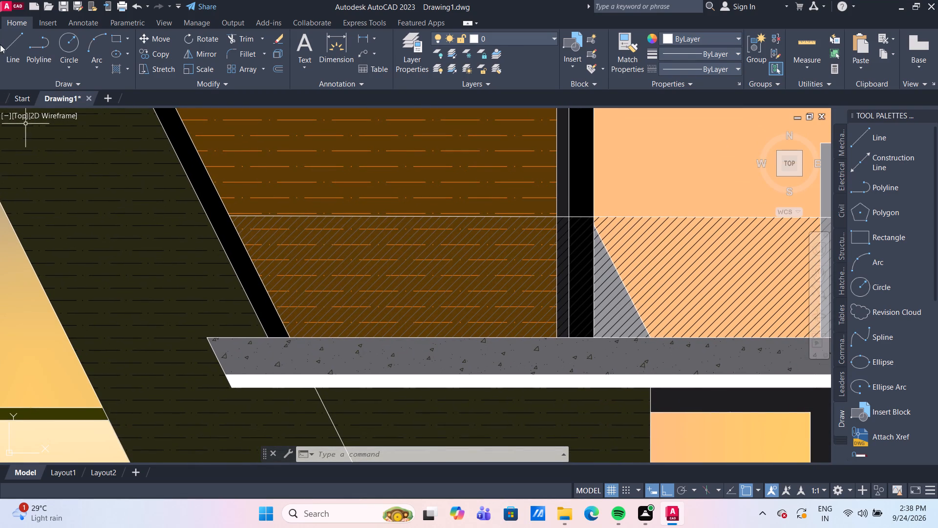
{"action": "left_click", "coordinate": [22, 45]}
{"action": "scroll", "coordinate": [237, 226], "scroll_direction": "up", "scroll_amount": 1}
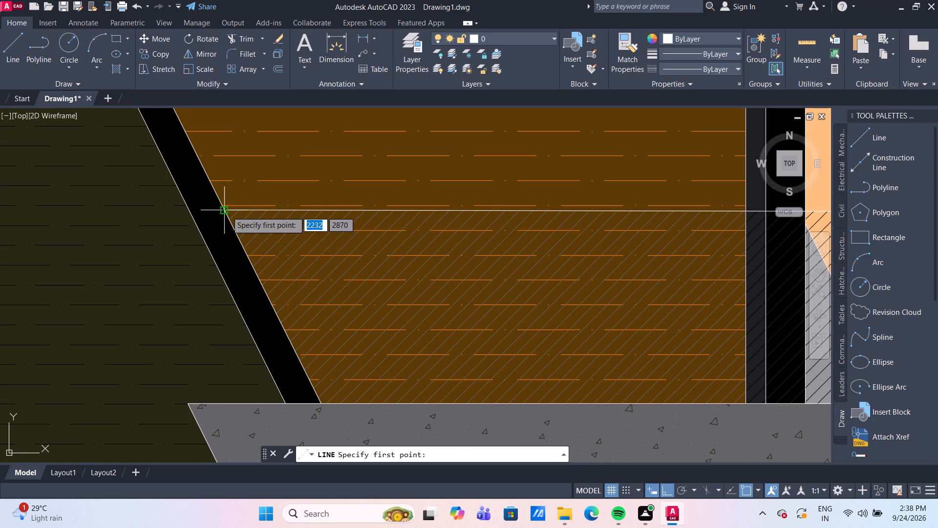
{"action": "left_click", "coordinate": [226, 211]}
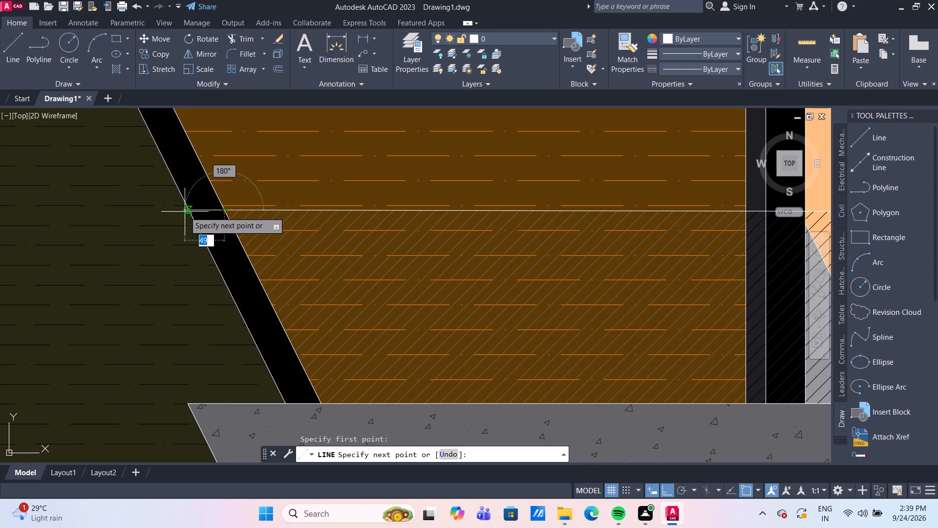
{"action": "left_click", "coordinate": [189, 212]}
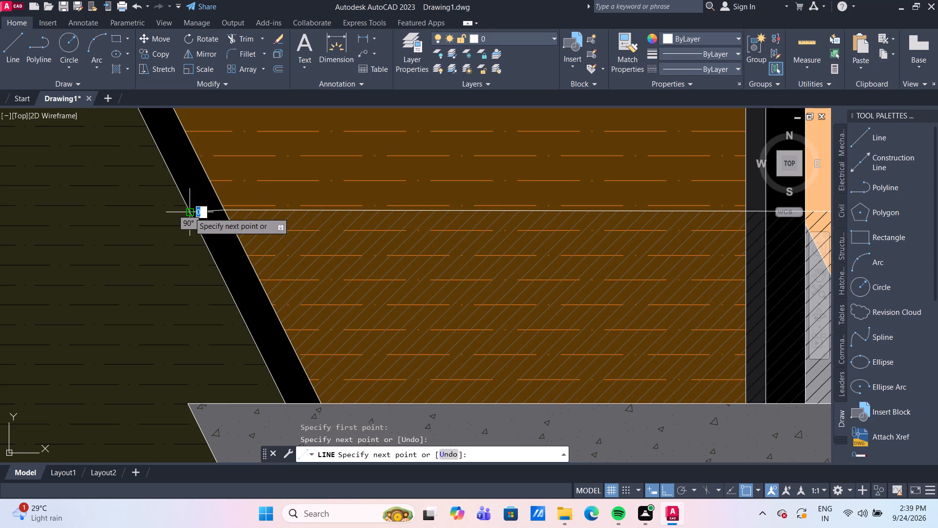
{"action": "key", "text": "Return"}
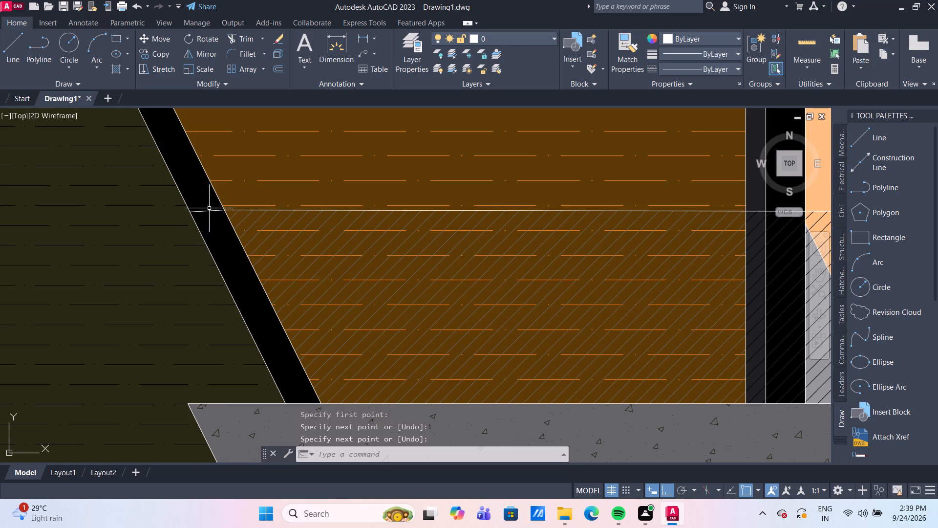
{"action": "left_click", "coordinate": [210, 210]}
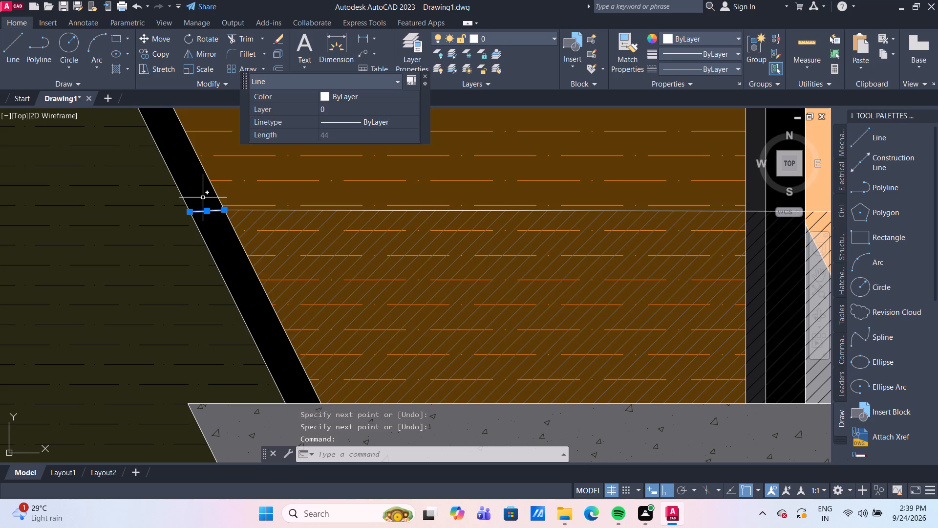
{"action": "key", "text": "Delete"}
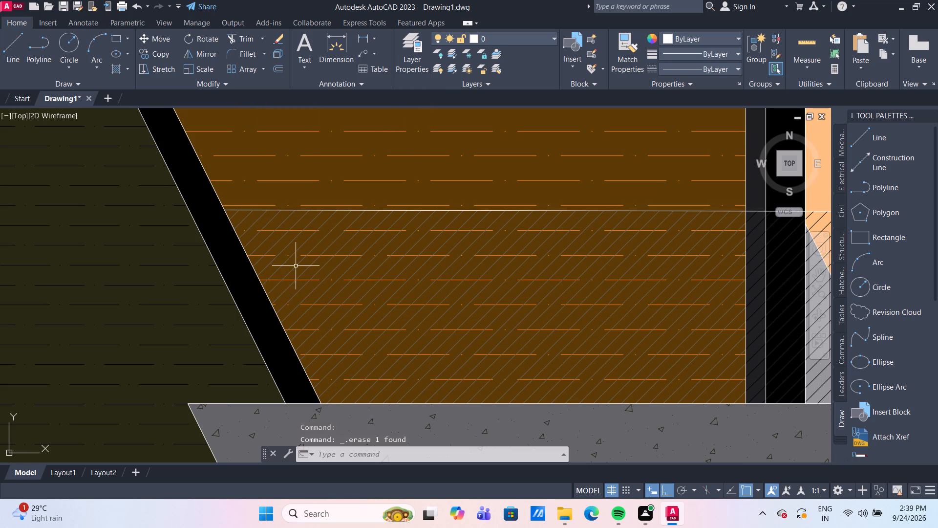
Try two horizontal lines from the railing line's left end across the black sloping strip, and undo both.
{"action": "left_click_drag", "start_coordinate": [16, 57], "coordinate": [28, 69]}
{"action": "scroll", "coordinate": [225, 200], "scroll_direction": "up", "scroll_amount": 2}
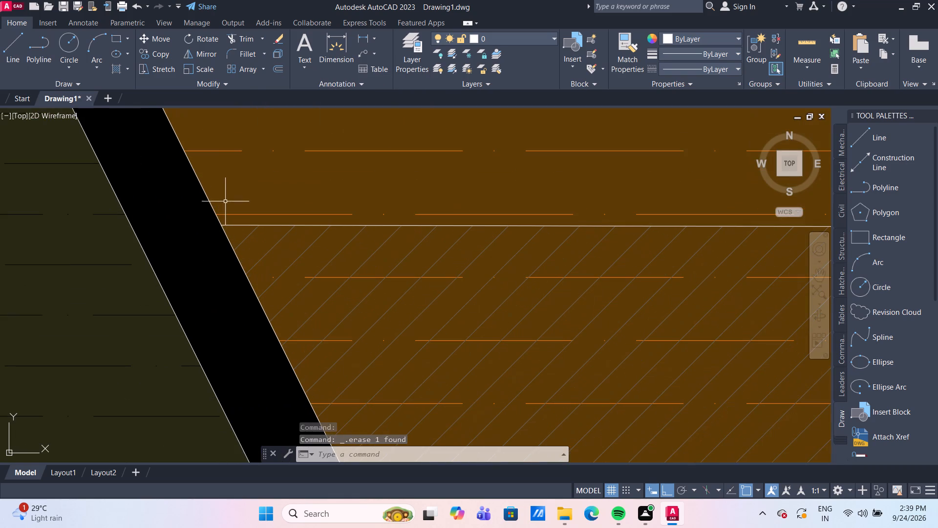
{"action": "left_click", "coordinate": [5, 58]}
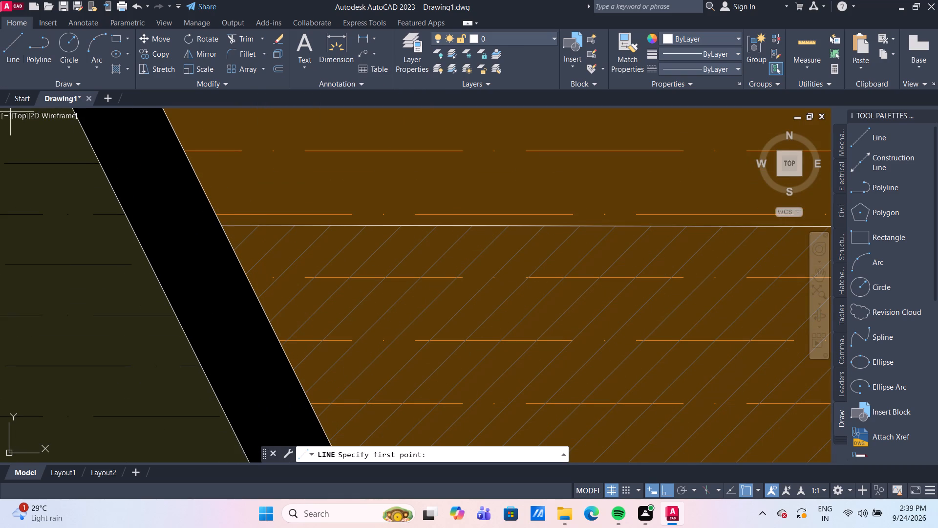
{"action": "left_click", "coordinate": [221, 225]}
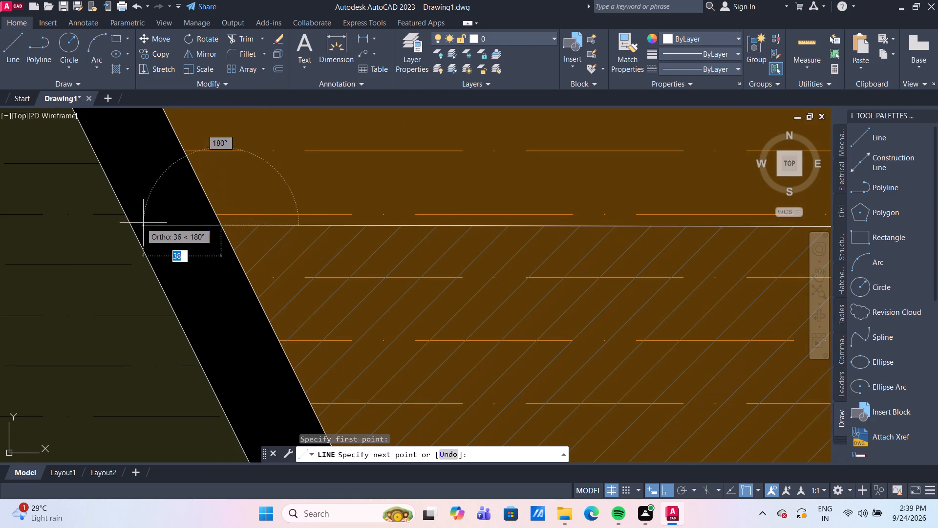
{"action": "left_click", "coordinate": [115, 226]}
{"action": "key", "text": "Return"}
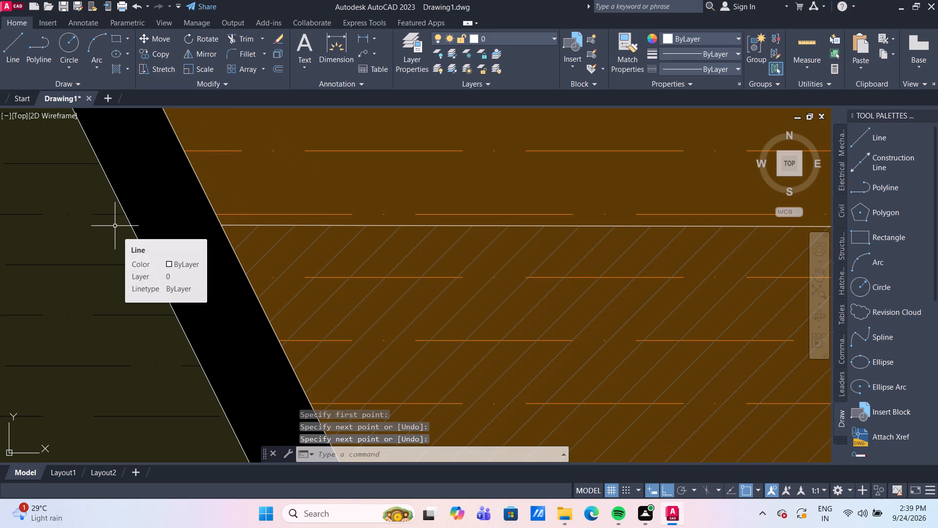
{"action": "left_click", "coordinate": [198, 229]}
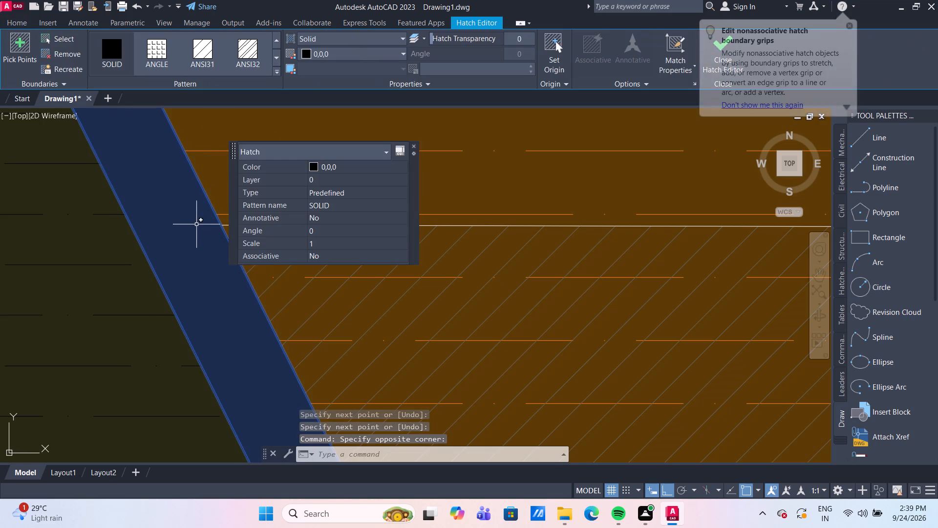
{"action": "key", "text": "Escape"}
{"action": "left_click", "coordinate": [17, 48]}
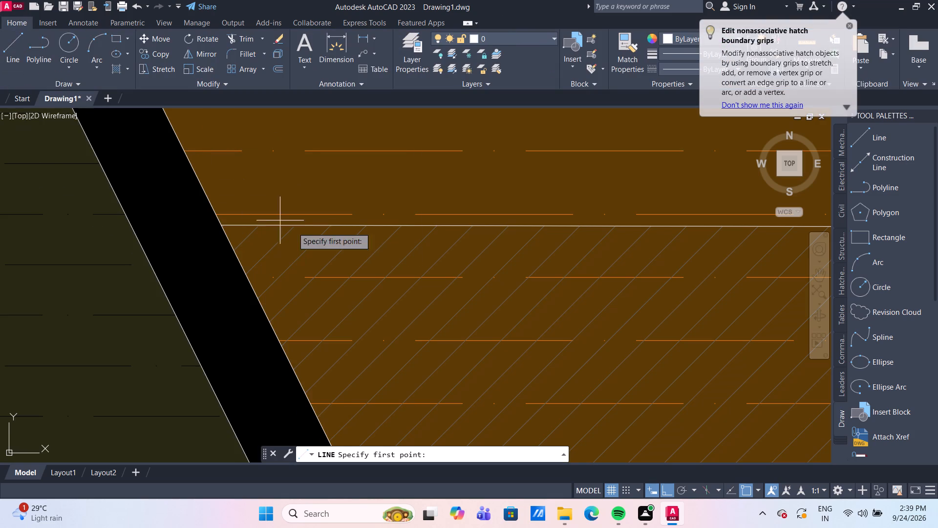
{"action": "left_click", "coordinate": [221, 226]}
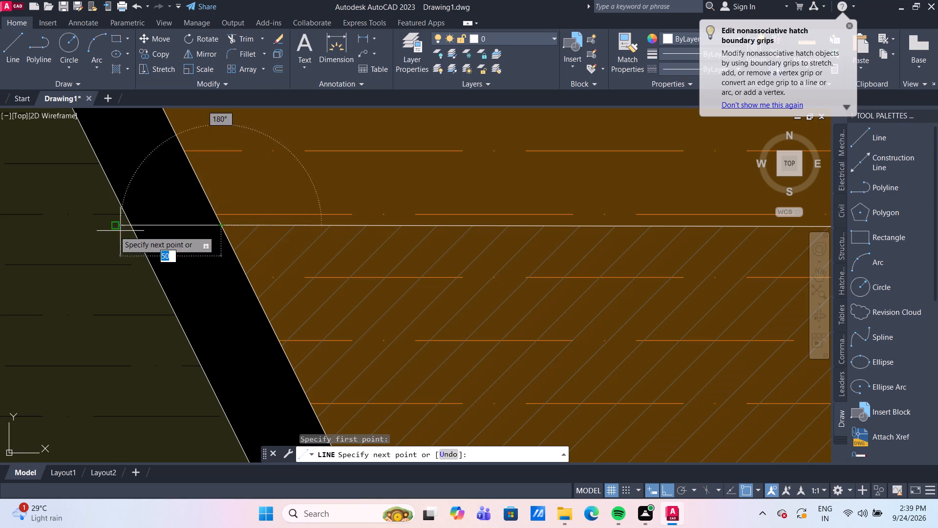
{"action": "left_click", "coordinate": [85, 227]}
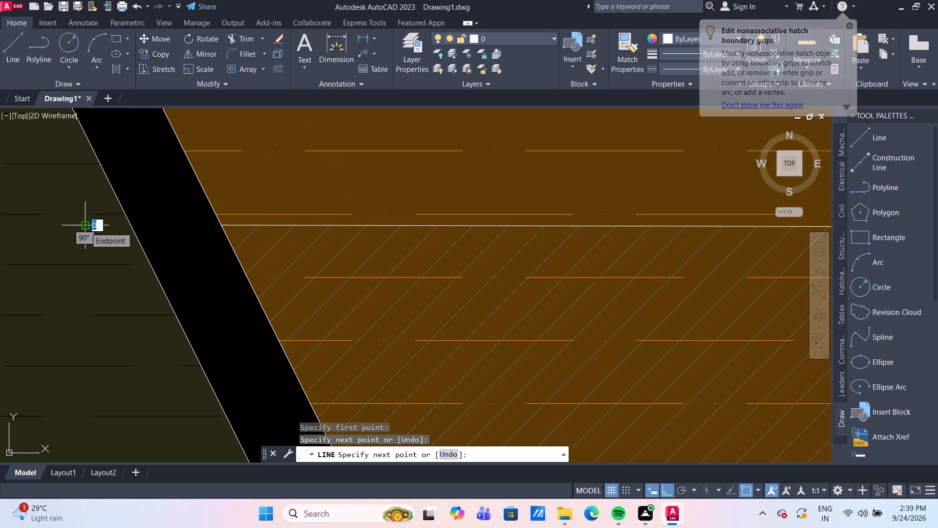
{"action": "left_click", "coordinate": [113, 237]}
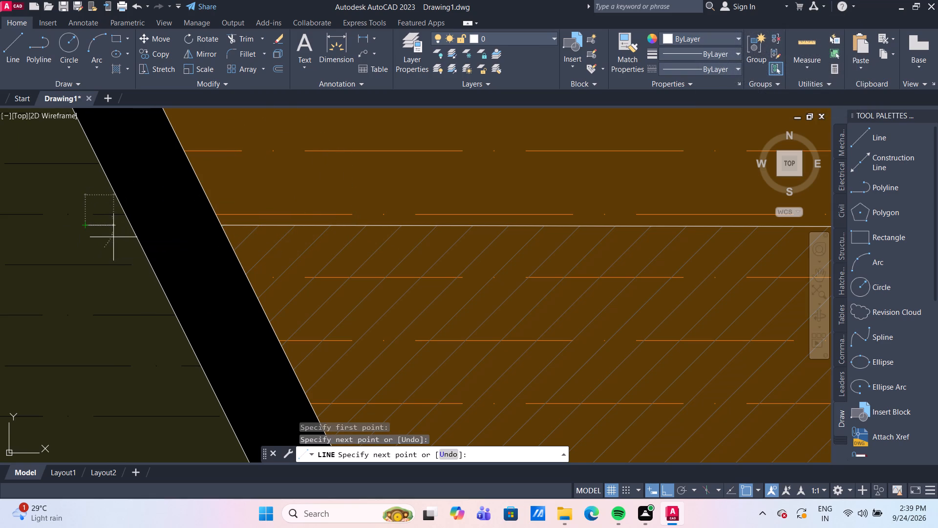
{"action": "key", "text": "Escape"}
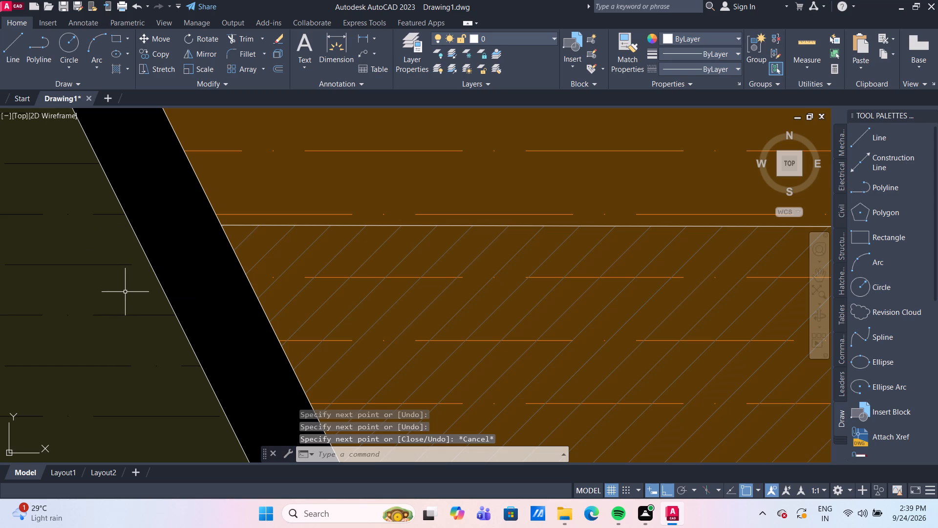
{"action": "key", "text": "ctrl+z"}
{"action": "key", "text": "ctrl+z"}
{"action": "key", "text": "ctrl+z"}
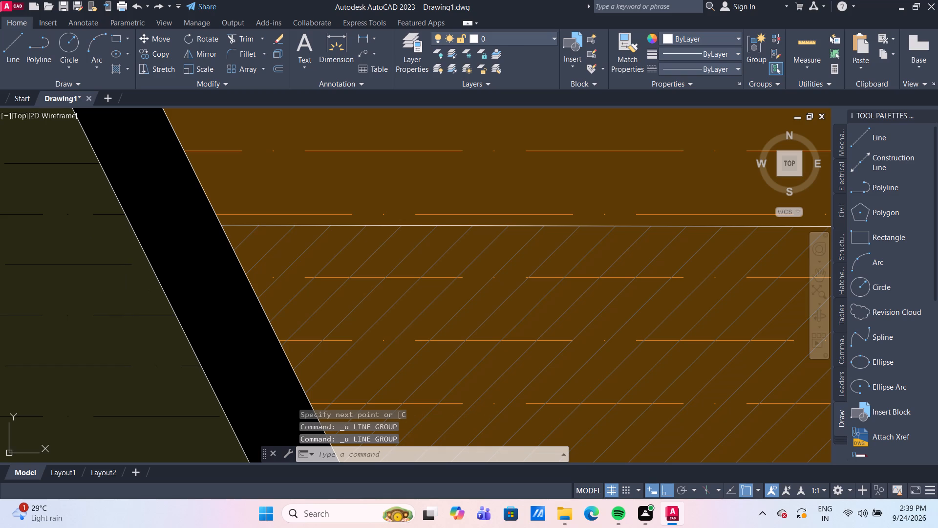
Draw a horizontal line from the railing line's left end across the black sloping strip to its outer edge.
{"action": "scroll", "coordinate": [125, 292], "scroll_direction": "down", "scroll_amount": 2}
{"action": "scroll", "coordinate": [175, 275], "scroll_direction": "down", "scroll_amount": 1}
{"action": "scroll", "coordinate": [174, 269], "scroll_direction": "up", "scroll_amount": 3}
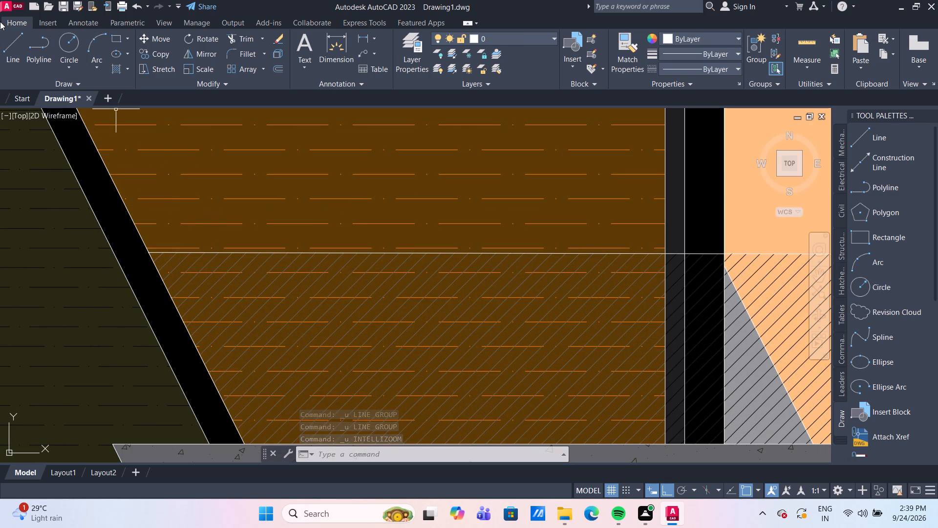
{"action": "left_click", "coordinate": [9, 53]}
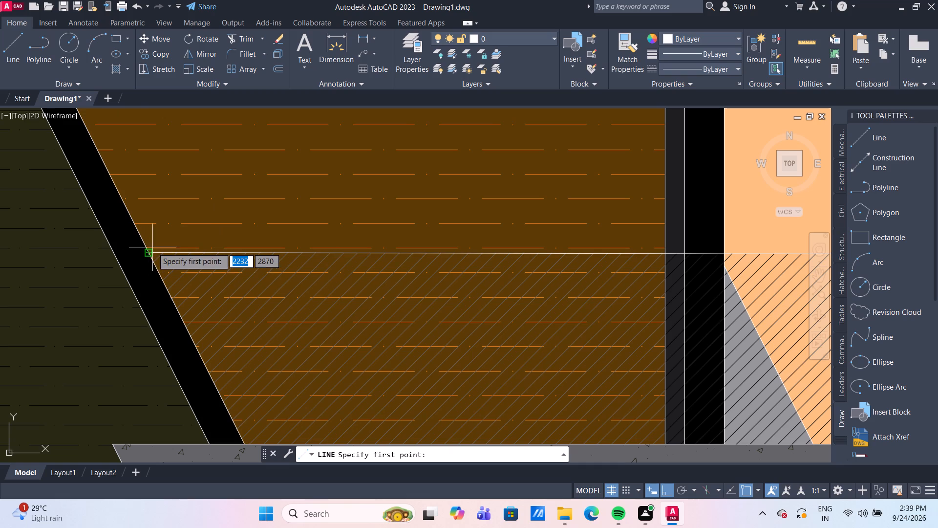
{"action": "left_click", "coordinate": [150, 252]}
{"action": "left_click", "coordinate": [113, 252]}
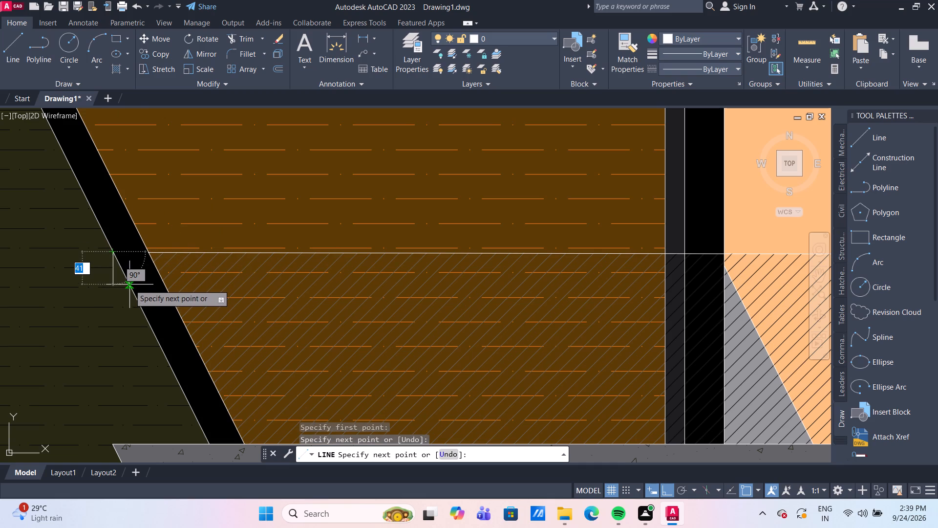
{"action": "key", "text": "Escape"}
Hatch all seven panes of the A-frame's large triangular window with black CROSS at scale 100.
{"action": "scroll", "coordinate": [129, 285], "scroll_direction": "down", "scroll_amount": 3}
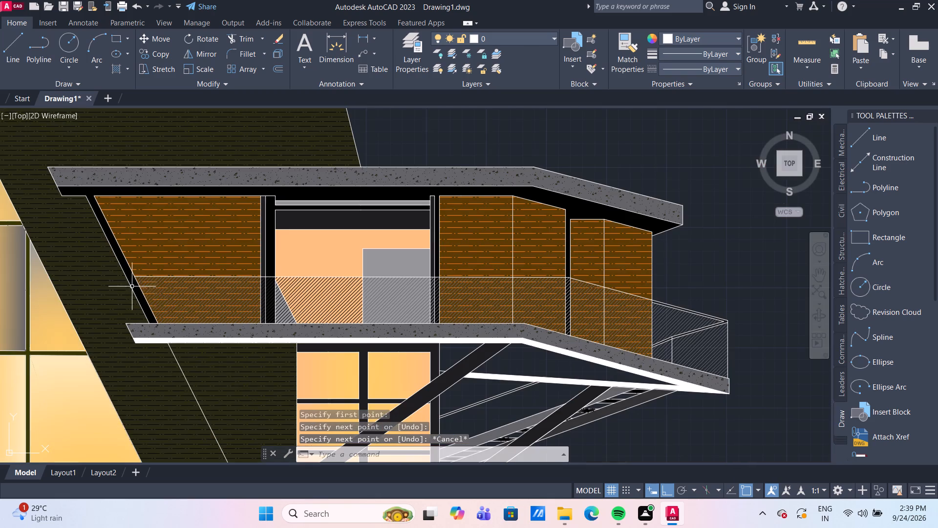
{"action": "scroll", "coordinate": [186, 390], "scroll_direction": "down", "scroll_amount": 2}
{"action": "middle_click_drag", "start_coordinate": [186, 389], "coordinate": [188, 330]}
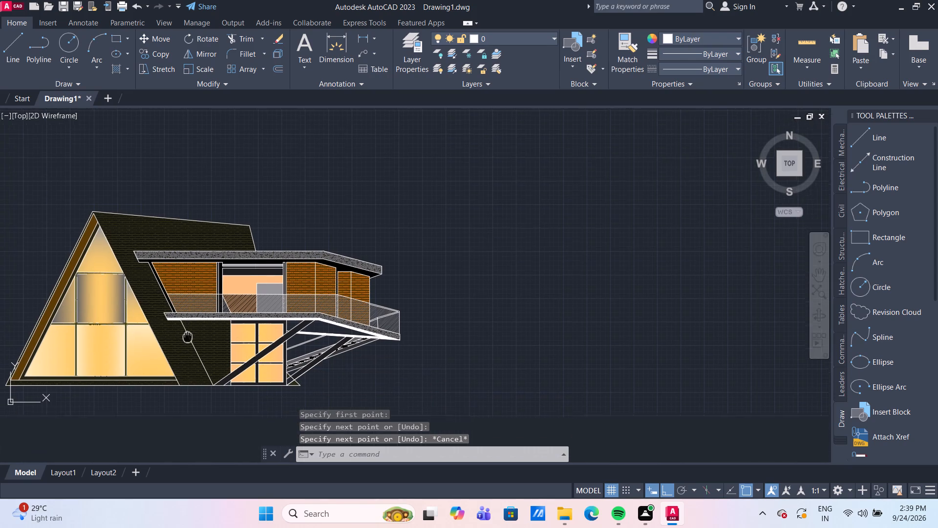
{"action": "middle_click_drag", "start_coordinate": [188, 330], "coordinate": [189, 326]}
{"action": "middle_click_drag", "start_coordinate": [320, 389], "coordinate": [352, 354]}
{"action": "middle_click_drag", "start_coordinate": [214, 399], "coordinate": [279, 375]}
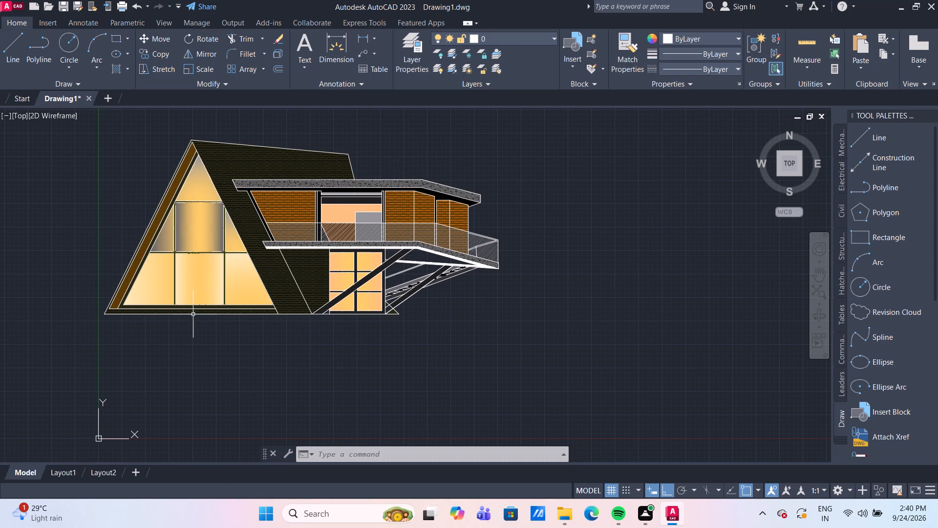
{"action": "scroll", "coordinate": [194, 300], "scroll_direction": "up", "scroll_amount": 1}
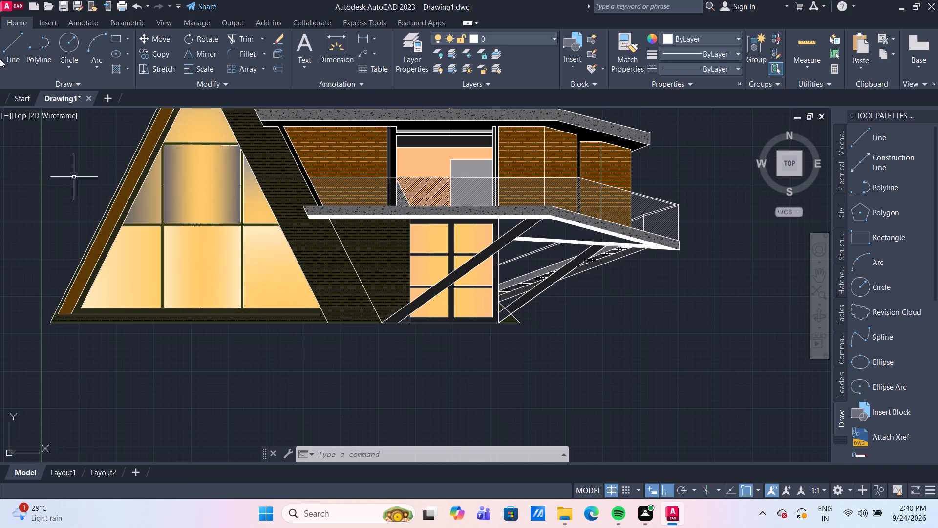
{"action": "left_click", "coordinate": [120, 72]}
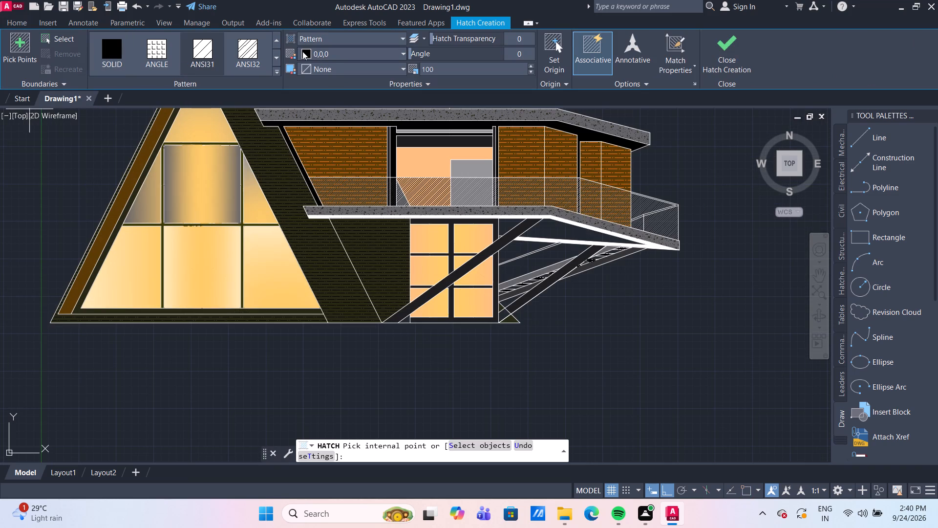
{"action": "left_click", "coordinate": [275, 61]}
{"action": "left_click", "coordinate": [275, 61]}
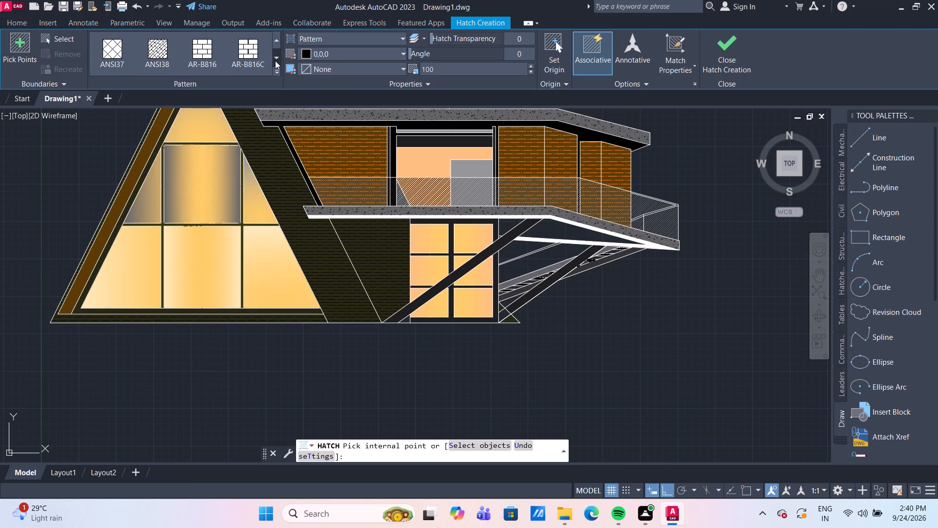
{"action": "left_click", "coordinate": [275, 61]}
{"action": "left_click", "coordinate": [275, 61]}
{"action": "left_click", "coordinate": [275, 61]}
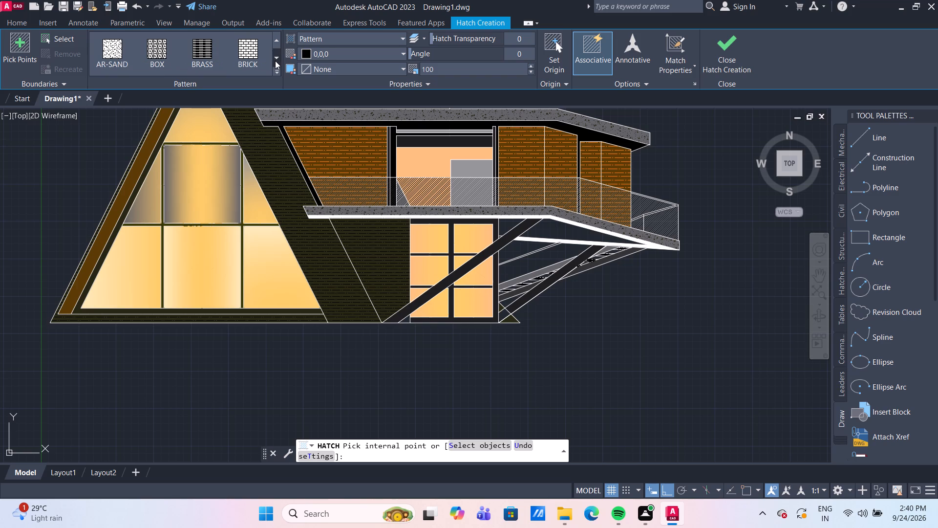
{"action": "left_click", "coordinate": [275, 61]}
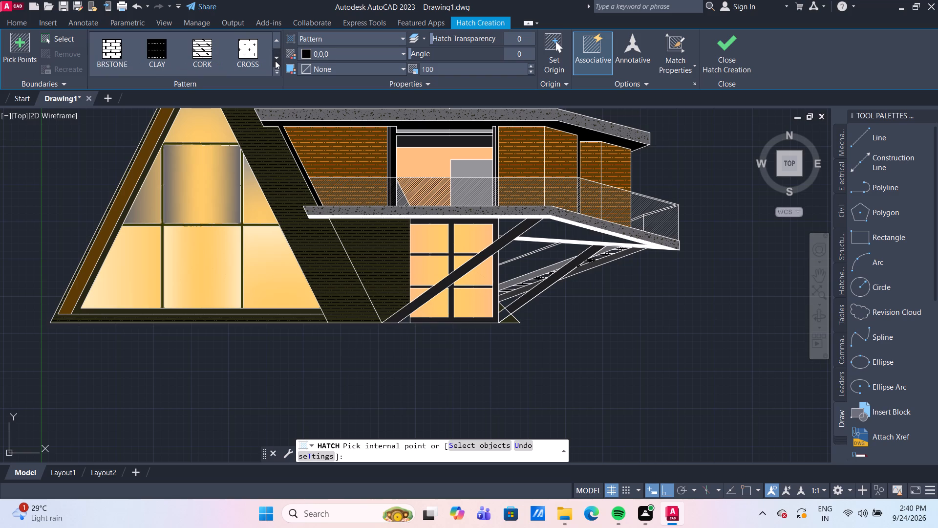
{"action": "left_click", "coordinate": [249, 61]}
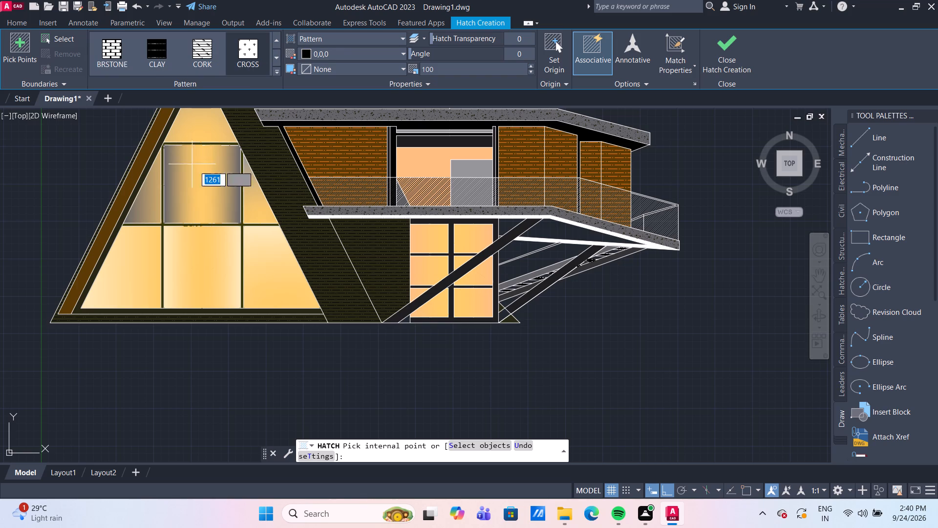
{"action": "left_click", "coordinate": [202, 176]}
{"action": "left_click", "coordinate": [213, 257]}
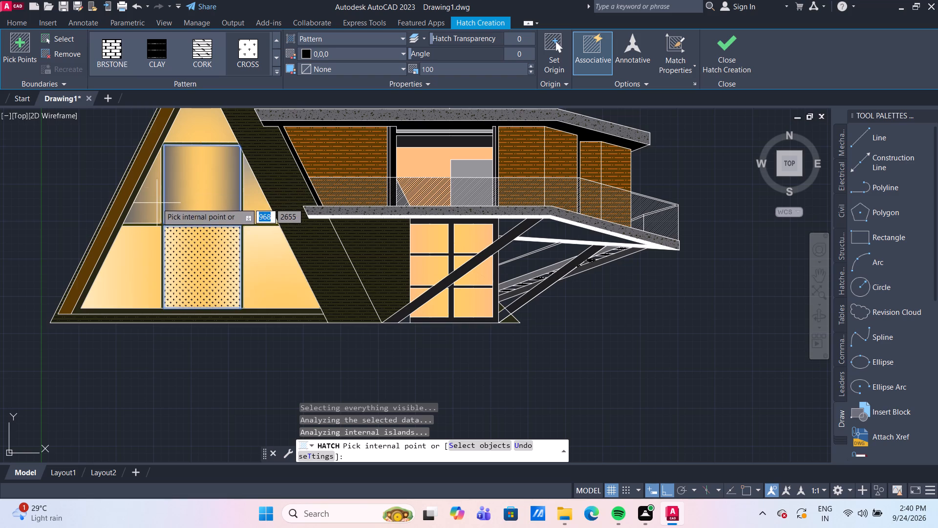
{"action": "left_click", "coordinate": [157, 203]}
{"action": "left_click", "coordinate": [146, 246]}
{"action": "left_click", "coordinate": [263, 274]}
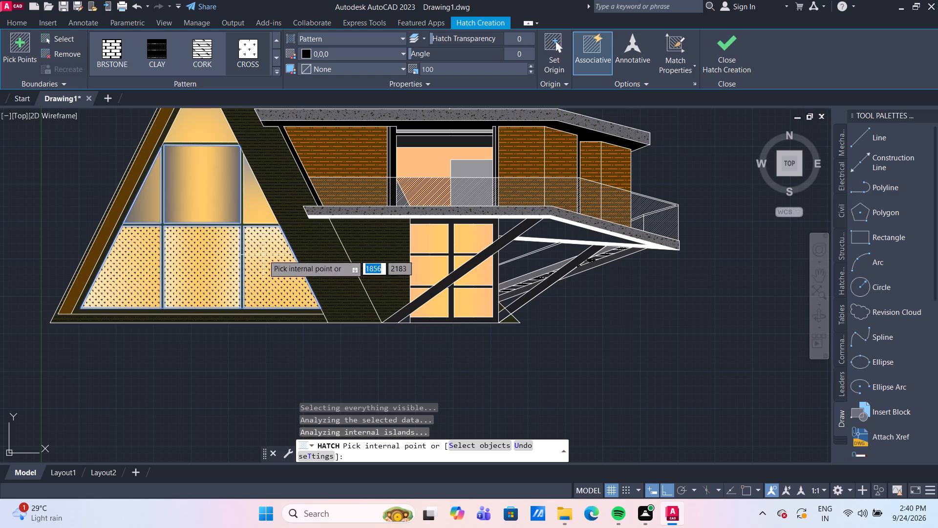
{"action": "left_click", "coordinate": [254, 208]}
{"action": "left_click", "coordinate": [208, 132]}
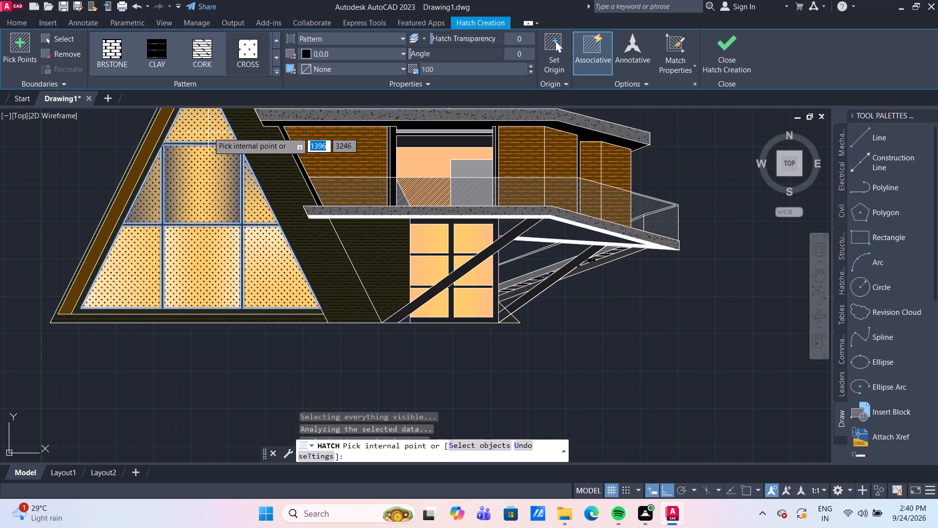
{"action": "key", "text": "Escape"}
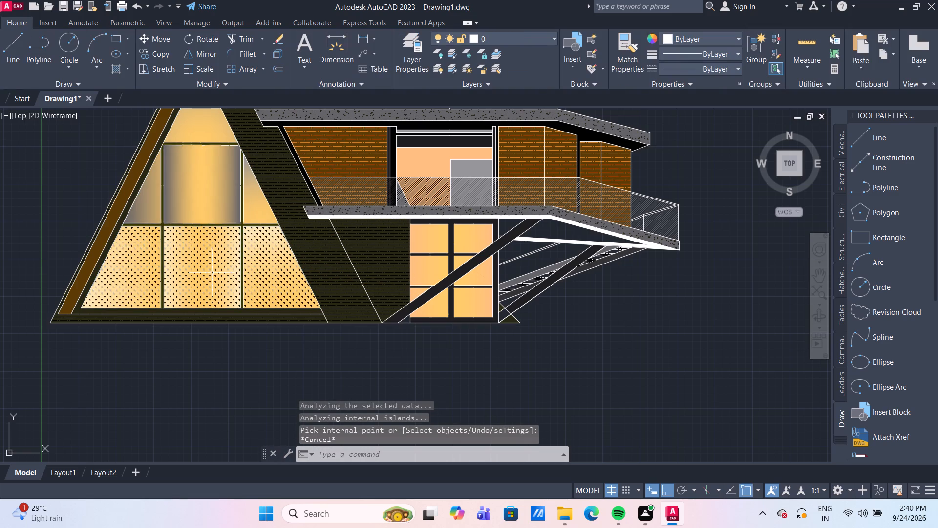
Add a CROSS hatch at scale 100 in colour 147,149,152 to the A-frame window's three middle-row panes and top pane.
{"action": "left_click", "coordinate": [201, 188]}
{"action": "key", "text": "Escape"}
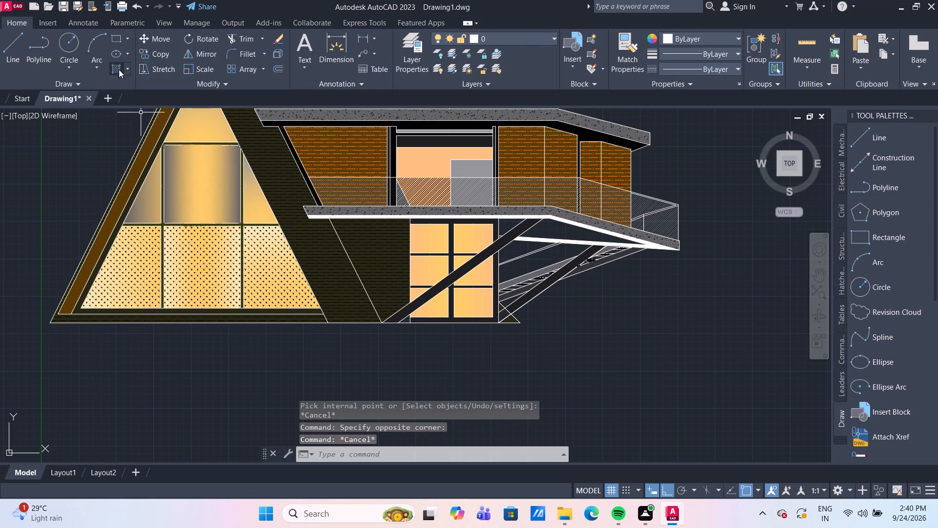
{"action": "left_click", "coordinate": [113, 67]}
{"action": "left_click", "coordinate": [143, 214]}
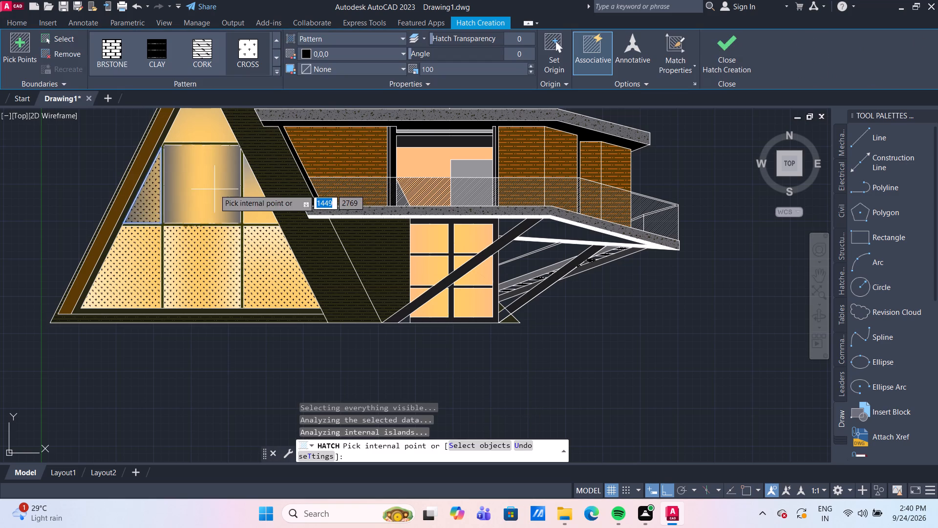
{"action": "left_click", "coordinate": [213, 189]}
{"action": "left_click", "coordinate": [258, 210]}
{"action": "left_click", "coordinate": [213, 130]}
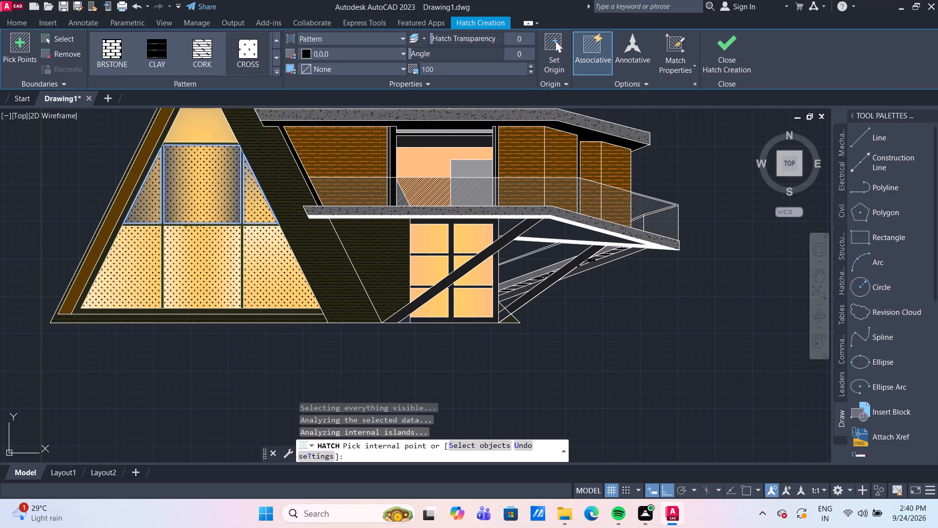
{"action": "left_click", "coordinate": [357, 52]}
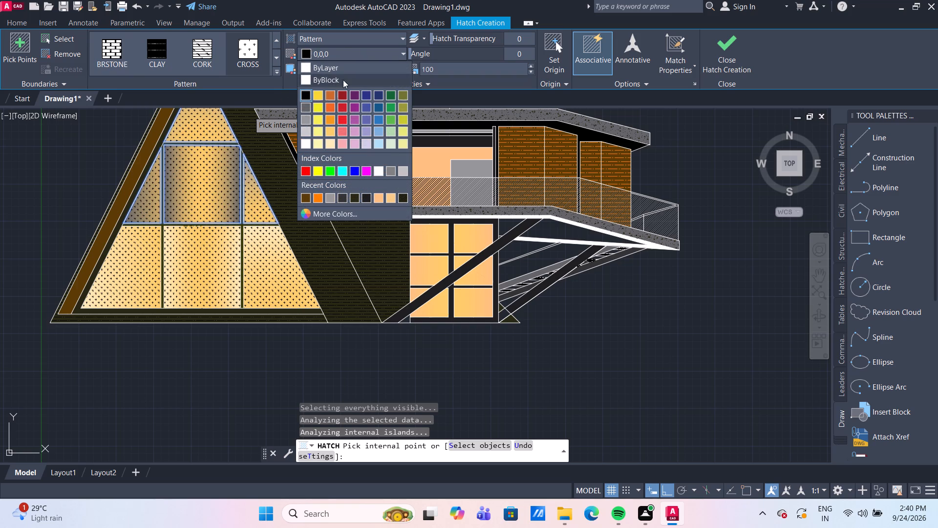
{"action": "left_click", "coordinate": [306, 117]}
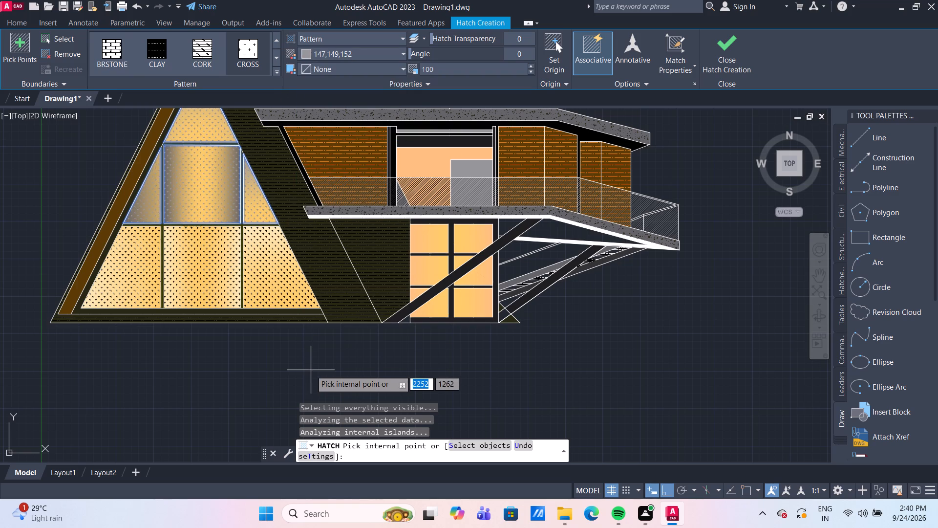
{"action": "key", "text": "Return"}
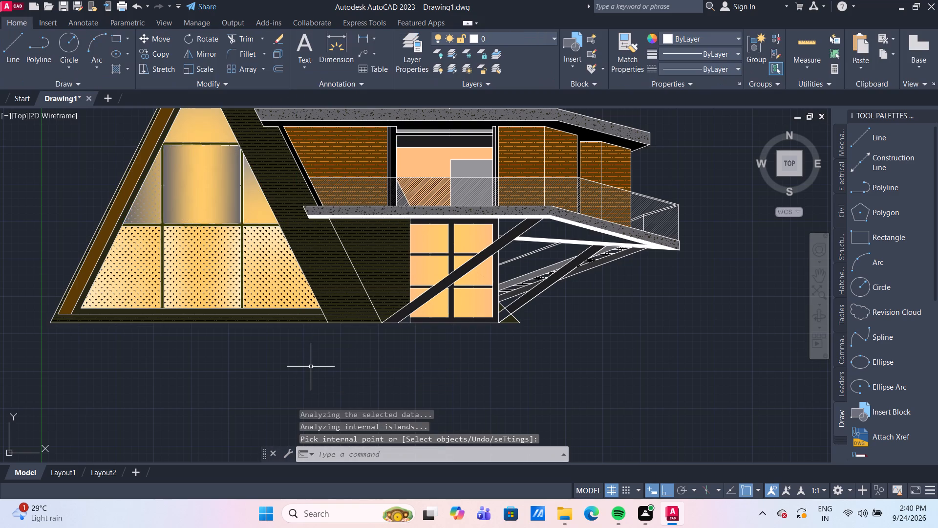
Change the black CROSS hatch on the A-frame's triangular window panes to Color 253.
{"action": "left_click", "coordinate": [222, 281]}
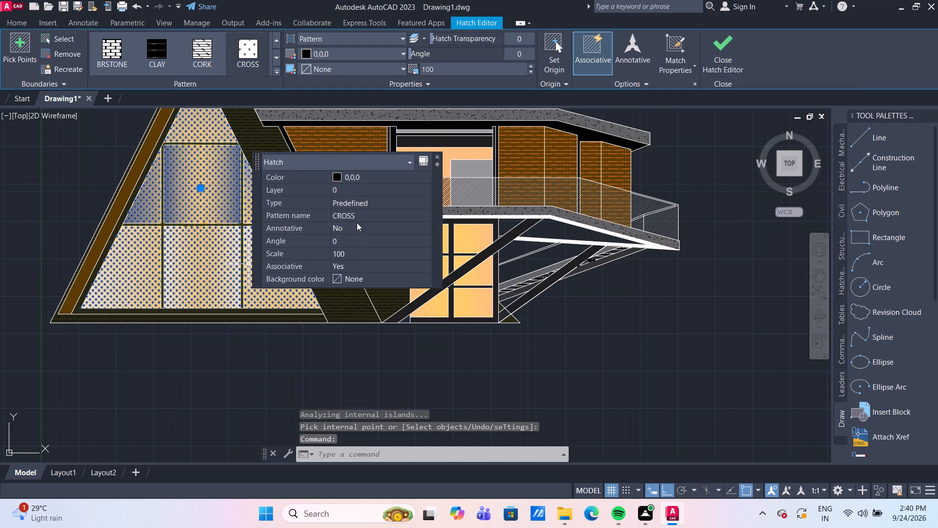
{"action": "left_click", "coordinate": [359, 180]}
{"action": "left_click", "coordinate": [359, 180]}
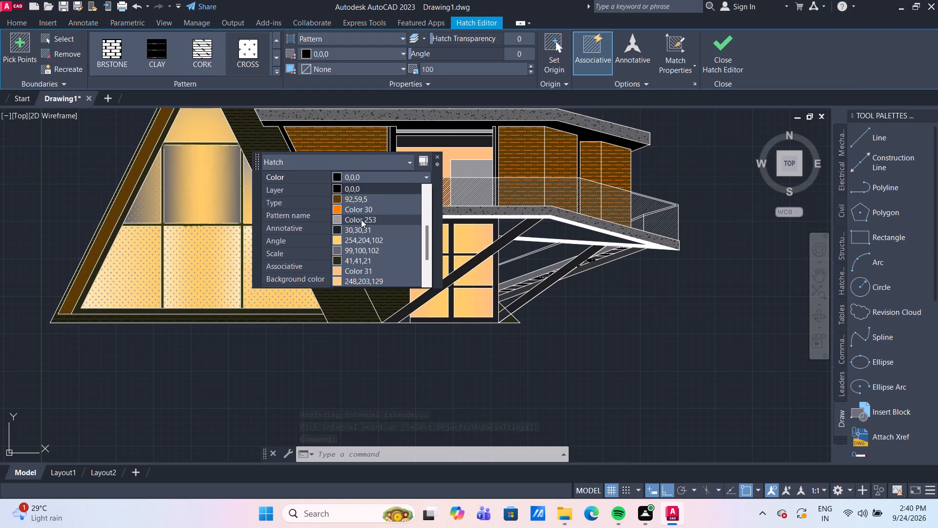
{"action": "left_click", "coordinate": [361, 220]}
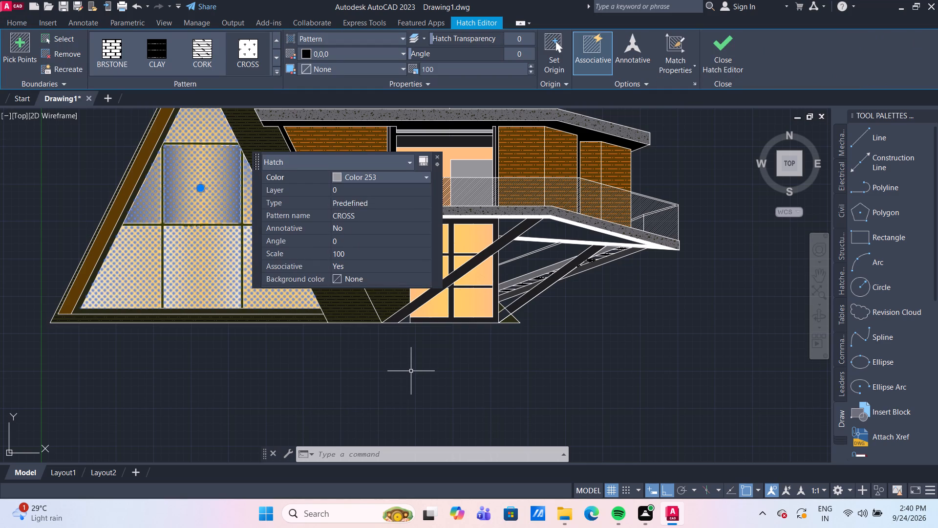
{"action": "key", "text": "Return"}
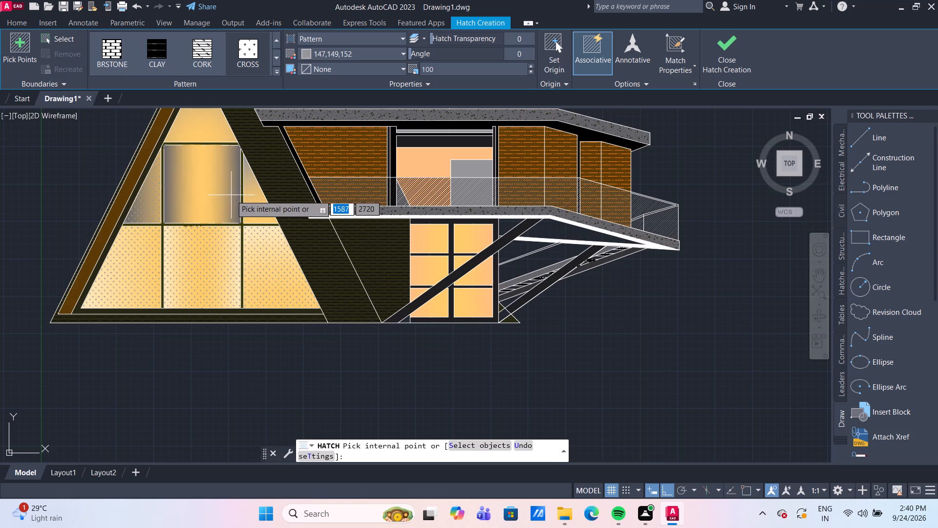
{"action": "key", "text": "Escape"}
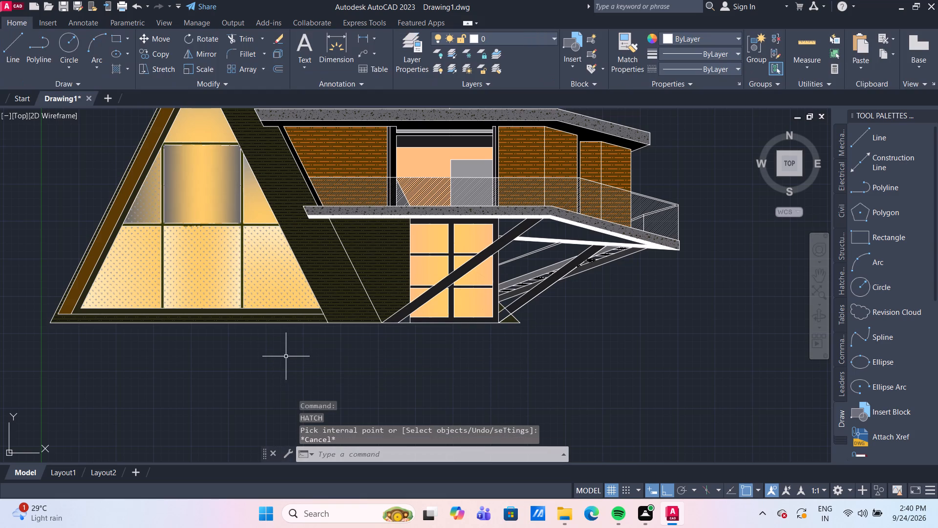
Undo the hatch recolouring and both CROSS hatches on the A-frame window panes.
{"action": "scroll", "coordinate": [286, 356], "scroll_direction": "down", "scroll_amount": 1}
{"action": "scroll", "coordinate": [265, 335], "scroll_direction": "up", "scroll_amount": 1}
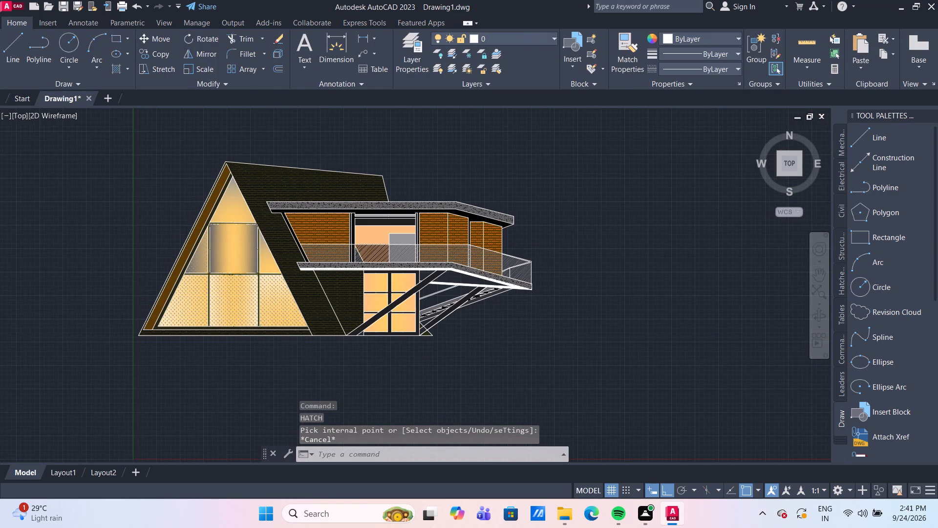
{"action": "key", "text": "ctrl+z"}
{"action": "key", "text": "ctrl+z"}
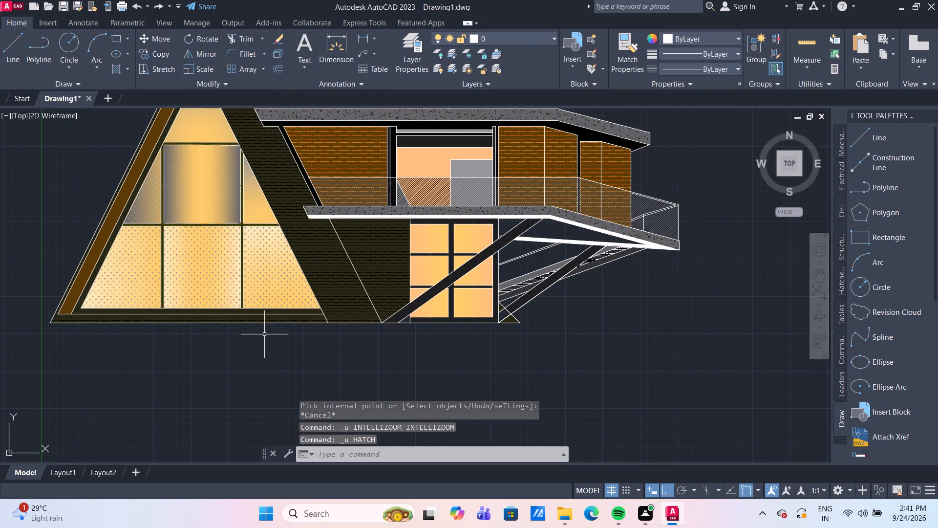
{"action": "key", "text": "ctrl+z"}
{"action": "key", "text": "ctrl+z"}
{"action": "key", "text": "ctrl+z"}
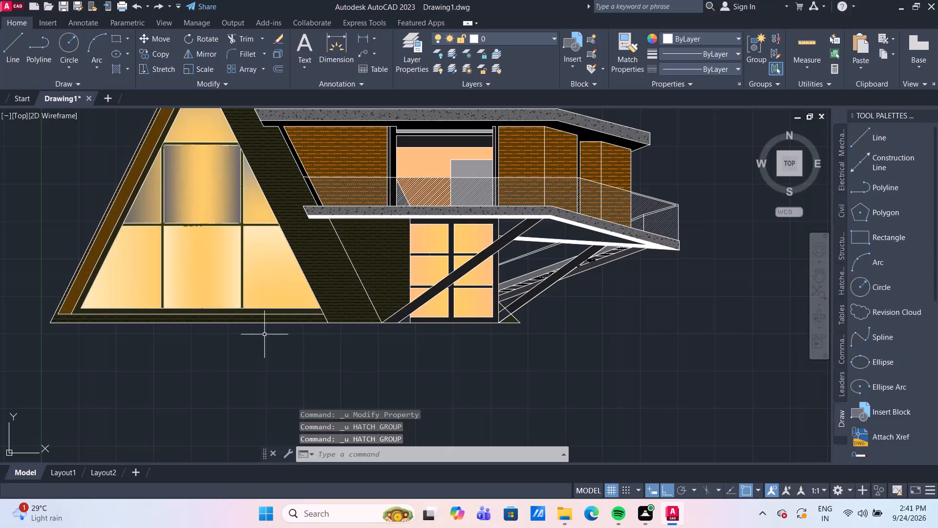
Hatch the sloping stair railing panel beneath the balcony, between the handrail and the stair stringer, with black ANSI31 at scale 100.
{"action": "scroll", "coordinate": [272, 345], "scroll_direction": "down", "scroll_amount": 1}
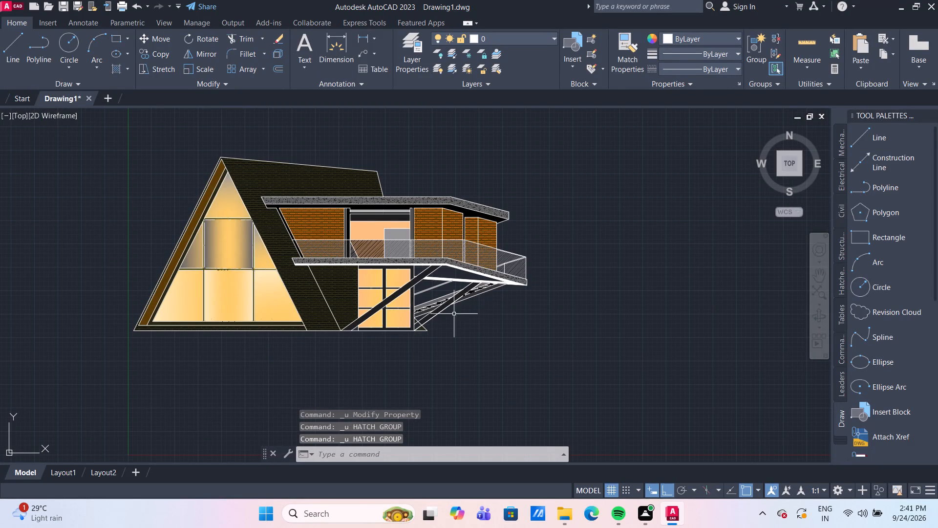
{"action": "scroll", "coordinate": [492, 314], "scroll_direction": "up", "scroll_amount": 2}
{"action": "middle_click_drag", "start_coordinate": [487, 331], "coordinate": [493, 299]}
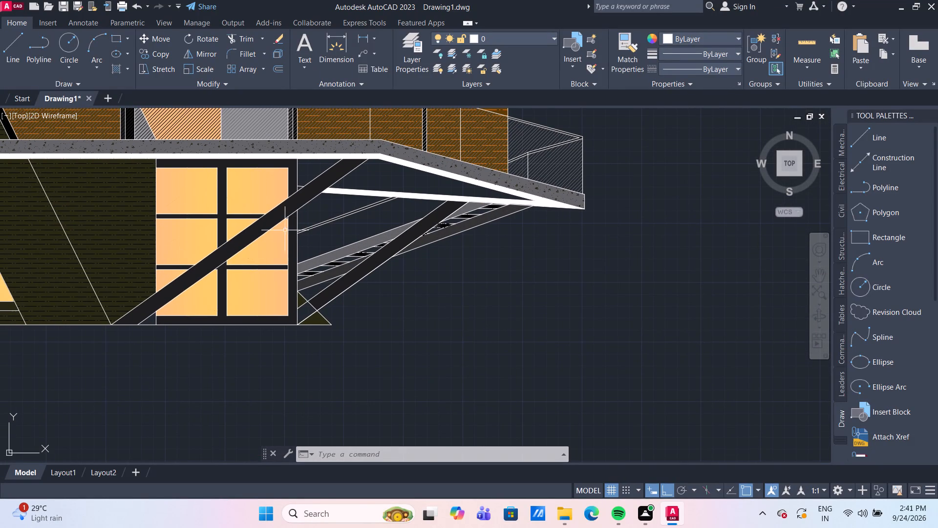
{"action": "scroll", "coordinate": [338, 231], "scroll_direction": "up", "scroll_amount": 1}
{"action": "scroll", "coordinate": [294, 210], "scroll_direction": "up", "scroll_amount": 2}
{"action": "middle_click", "coordinate": [353, 272]}
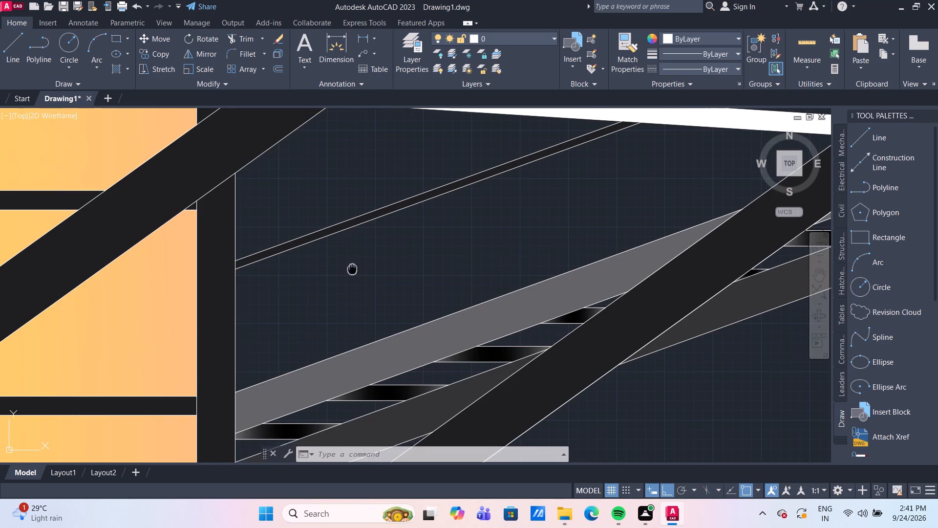
{"action": "scroll", "coordinate": [351, 268], "scroll_direction": "down", "scroll_amount": 2}
{"action": "middle_click_drag", "start_coordinate": [348, 263], "coordinate": [267, 256]}
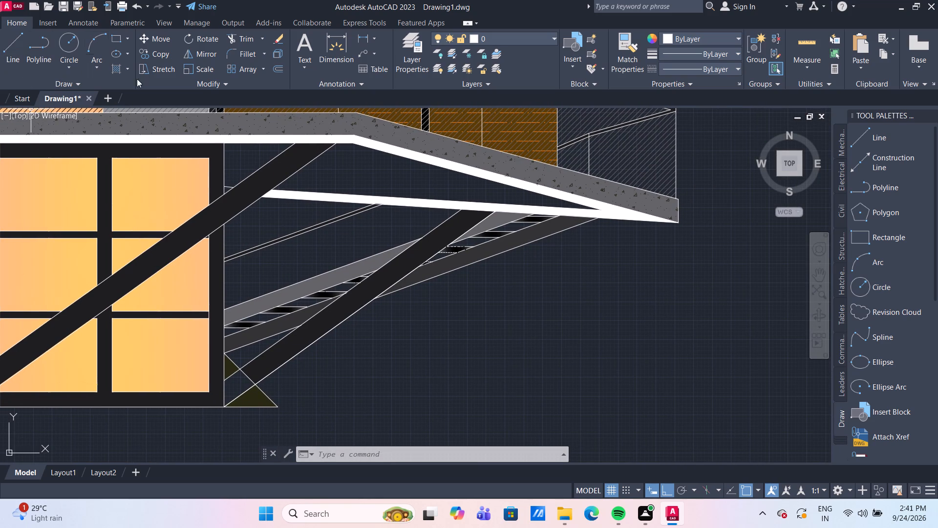
{"action": "left_click", "coordinate": [122, 68]}
{"action": "left_click", "coordinate": [208, 52]}
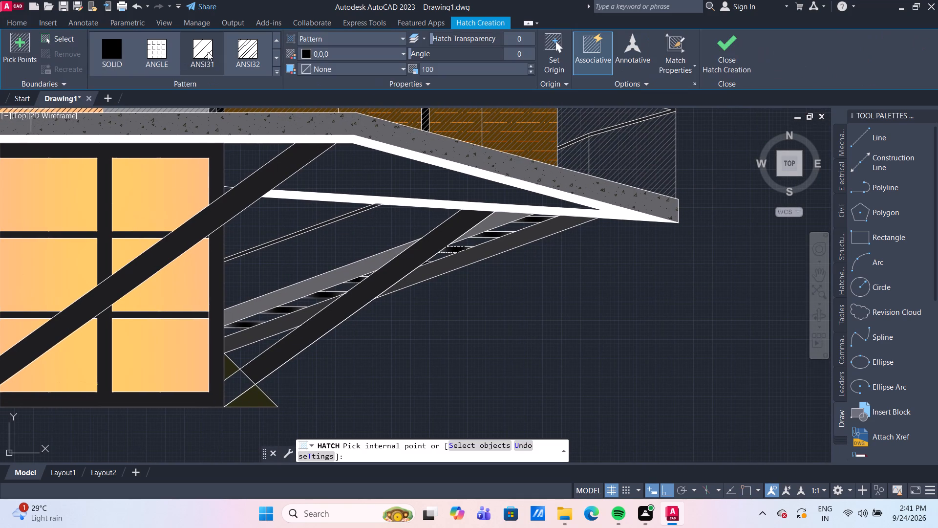
{"action": "left_click", "coordinate": [314, 263]}
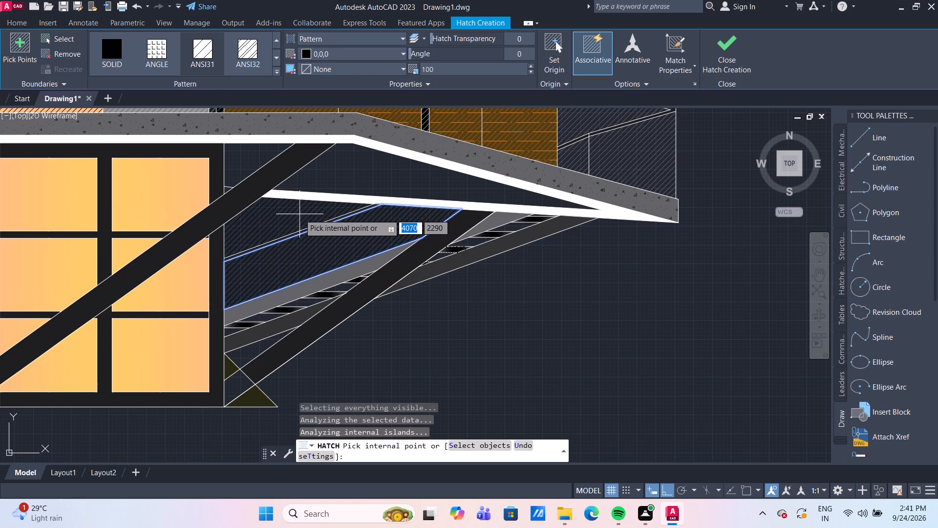
{"action": "key", "text": "Return"}
Set the stair railing panel's hatch colour to 99,100,102.
{"action": "left_click", "coordinate": [357, 242]}
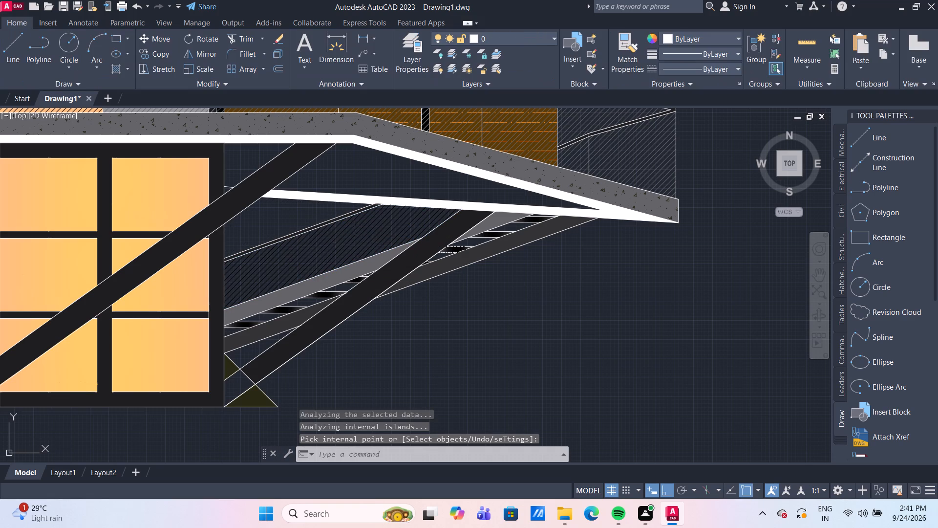
{"action": "left_click", "coordinate": [495, 127]}
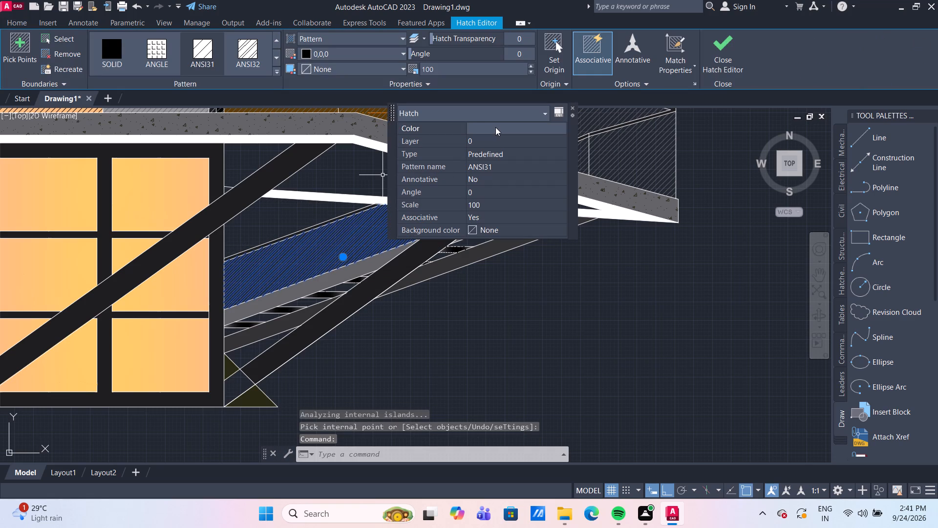
{"action": "left_click", "coordinate": [495, 127]}
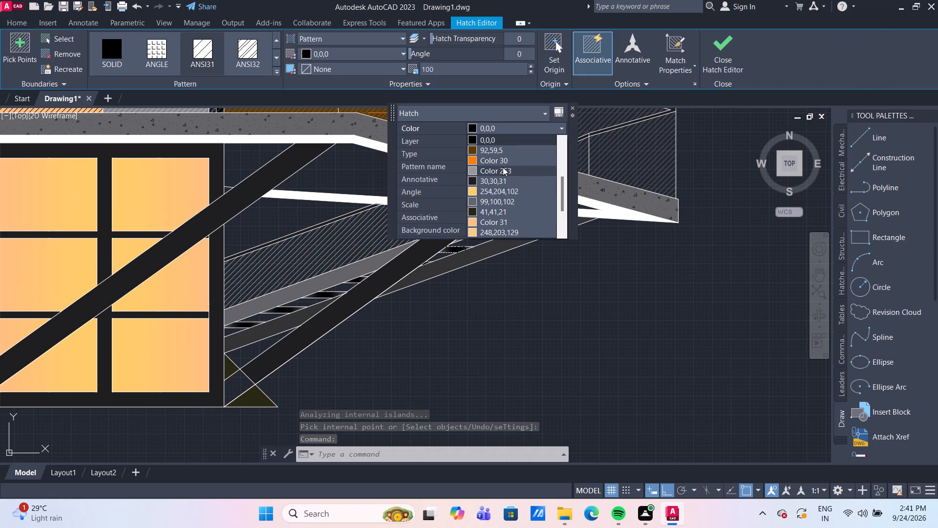
{"action": "left_click", "coordinate": [499, 198]}
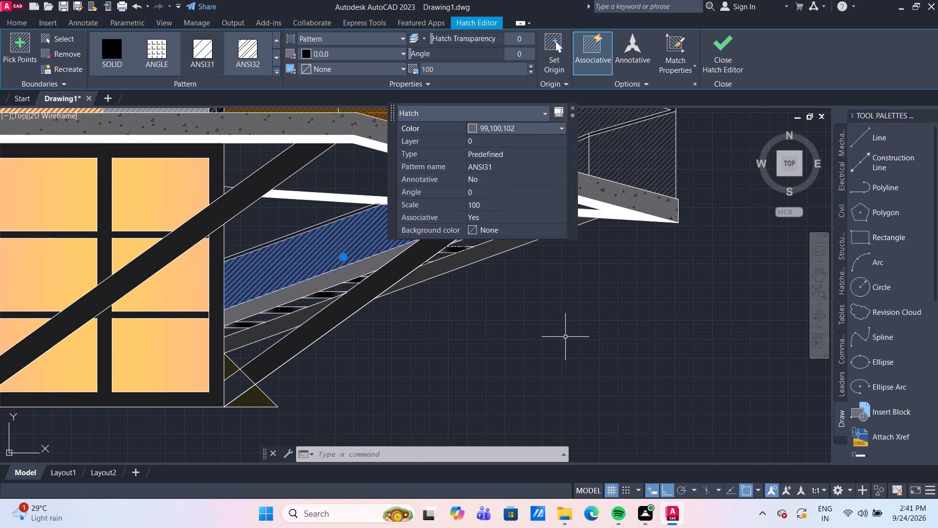
{"action": "key", "text": "Return"}
Examine the whole house elevation, including the upper-floor walls and opening and the stair area beneath the balcony.
{"action": "scroll", "coordinate": [565, 337], "scroll_direction": "down", "scroll_amount": 2}
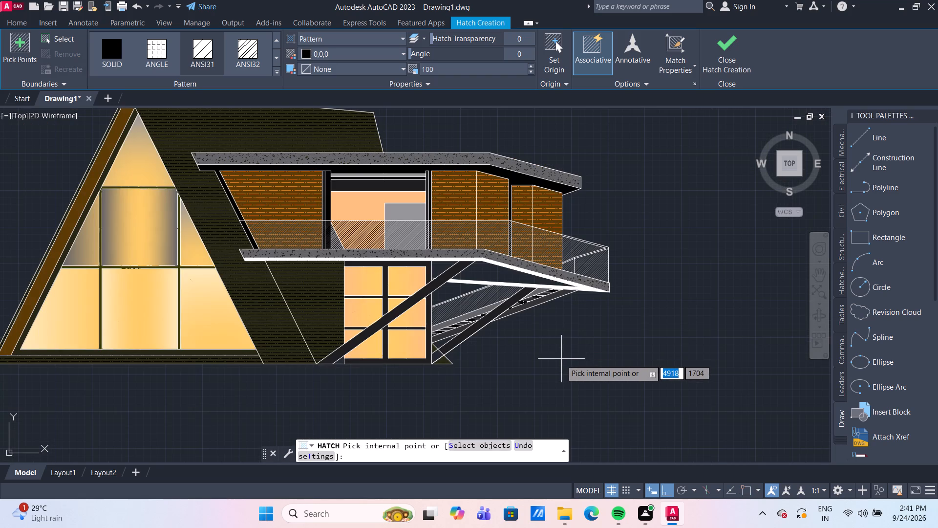
{"action": "scroll", "coordinate": [560, 359], "scroll_direction": "down", "scroll_amount": 1}
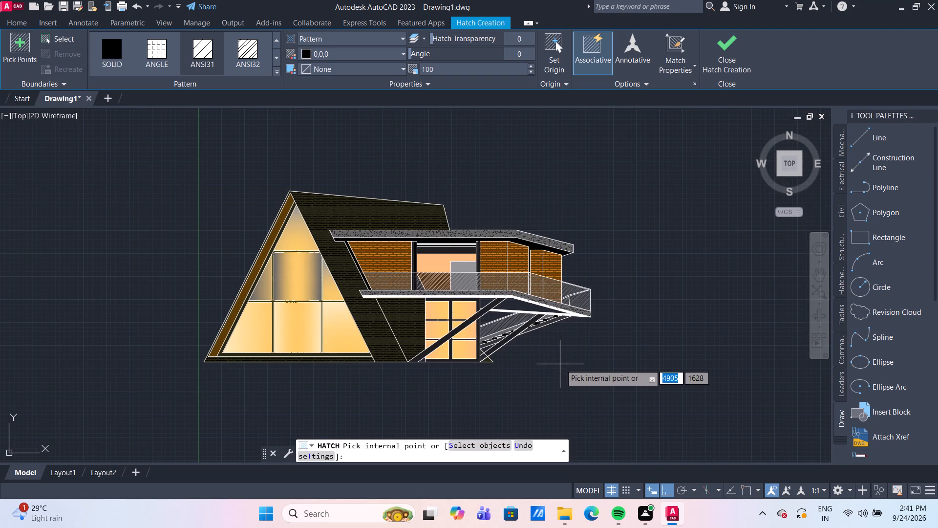
{"action": "middle_click_drag", "start_coordinate": [561, 364], "coordinate": [510, 282]}
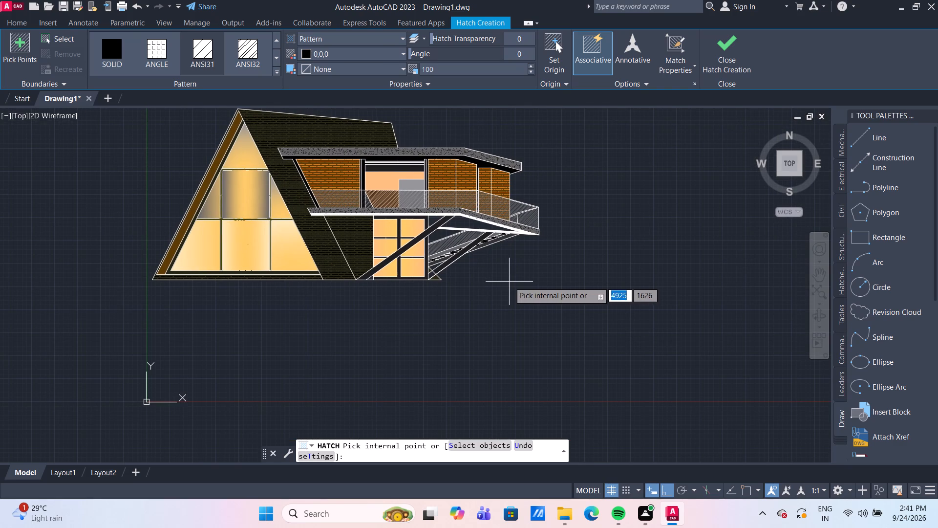
{"action": "scroll", "coordinate": [420, 164], "scroll_direction": "up", "scroll_amount": 3}
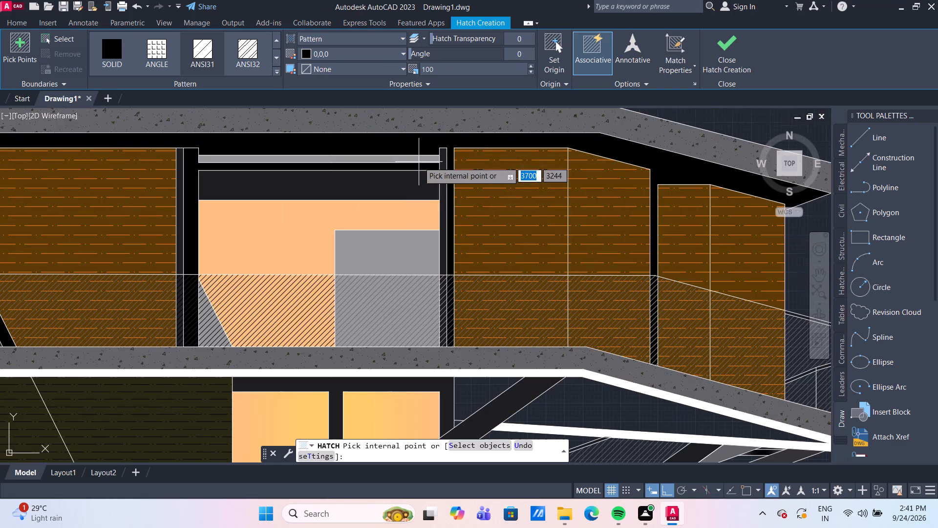
{"action": "scroll", "coordinate": [512, 271], "scroll_direction": "down", "scroll_amount": 3}
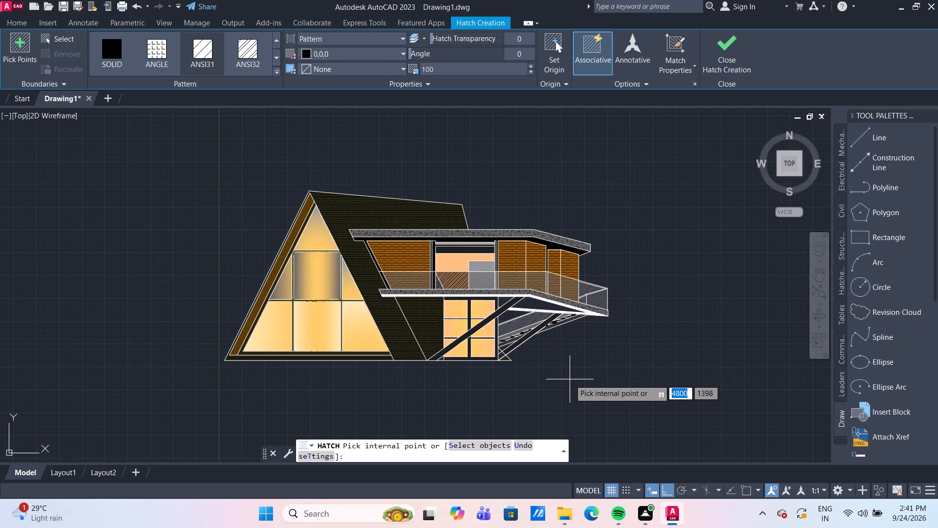
{"action": "key", "text": "Escape"}
{"action": "middle_click_drag", "start_coordinate": [587, 364], "coordinate": [552, 318]}
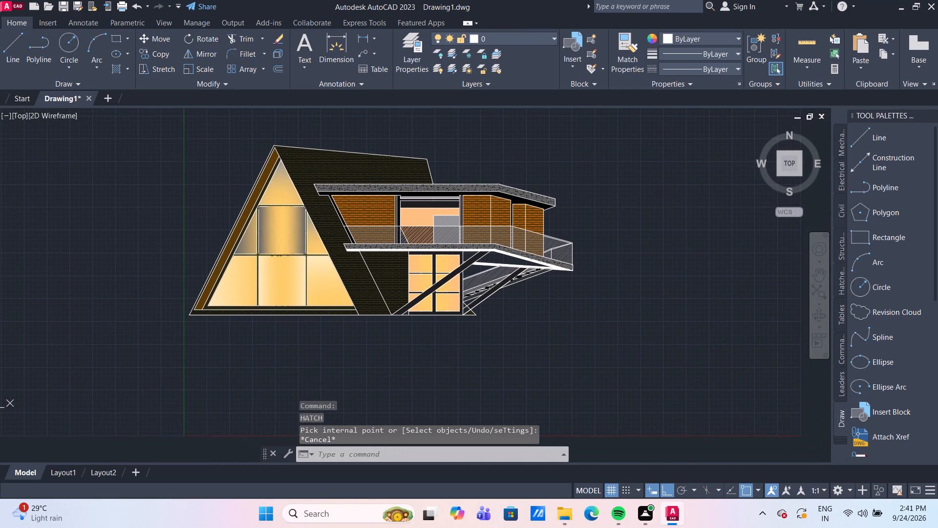
{"action": "scroll", "coordinate": [529, 316], "scroll_direction": "up", "scroll_amount": 1}
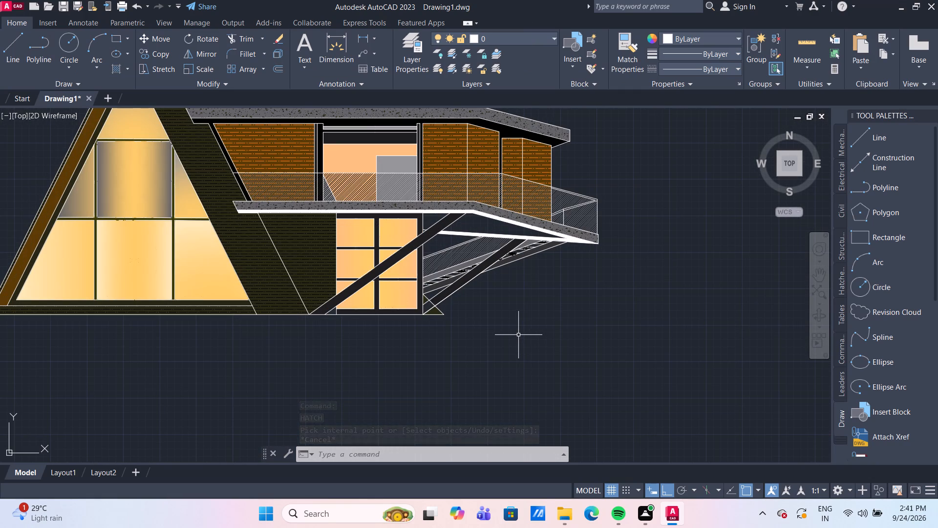
{"action": "middle_click_drag", "start_coordinate": [416, 288], "coordinate": [433, 354]}
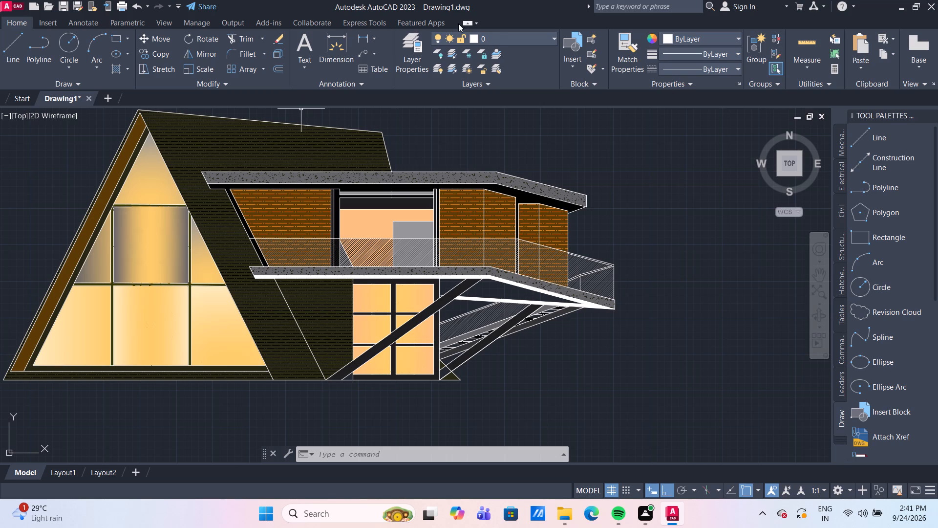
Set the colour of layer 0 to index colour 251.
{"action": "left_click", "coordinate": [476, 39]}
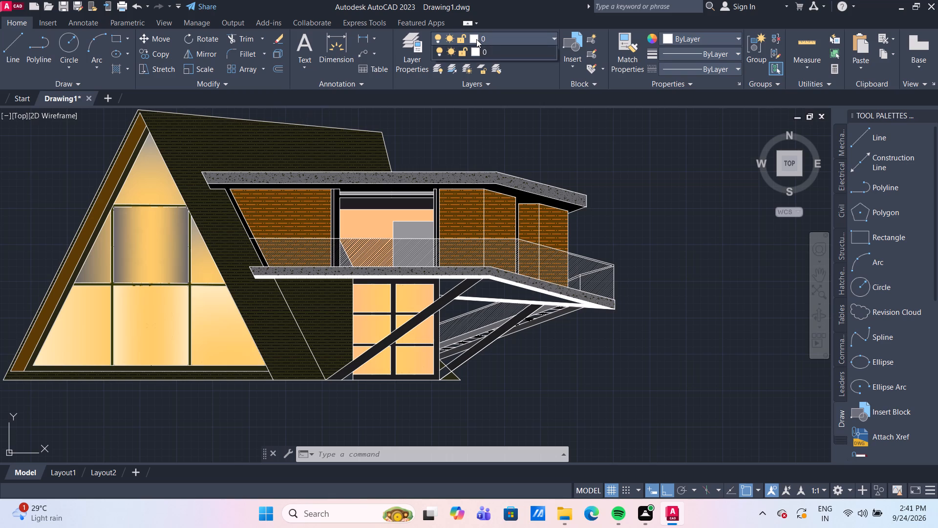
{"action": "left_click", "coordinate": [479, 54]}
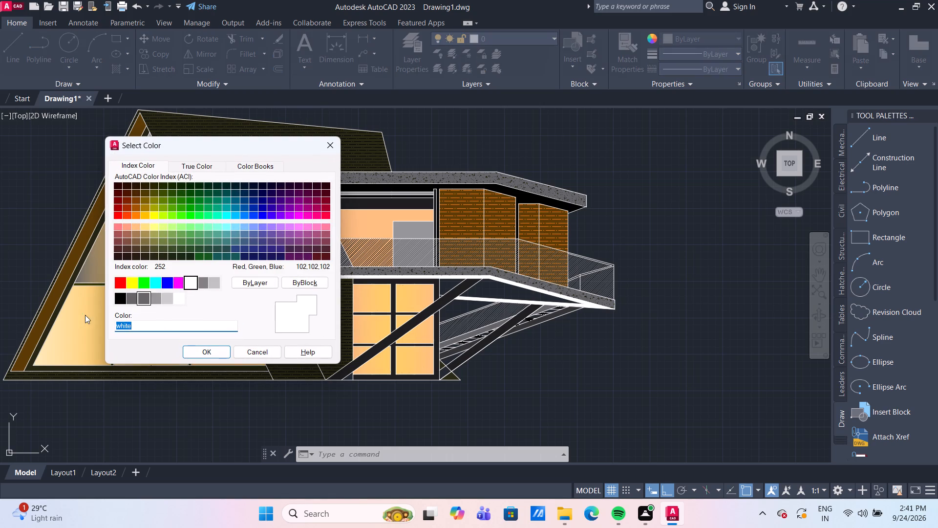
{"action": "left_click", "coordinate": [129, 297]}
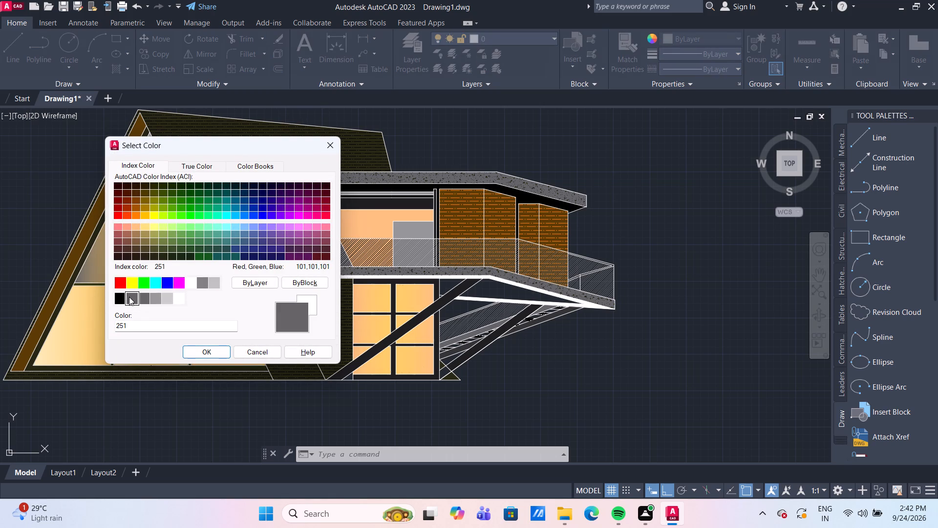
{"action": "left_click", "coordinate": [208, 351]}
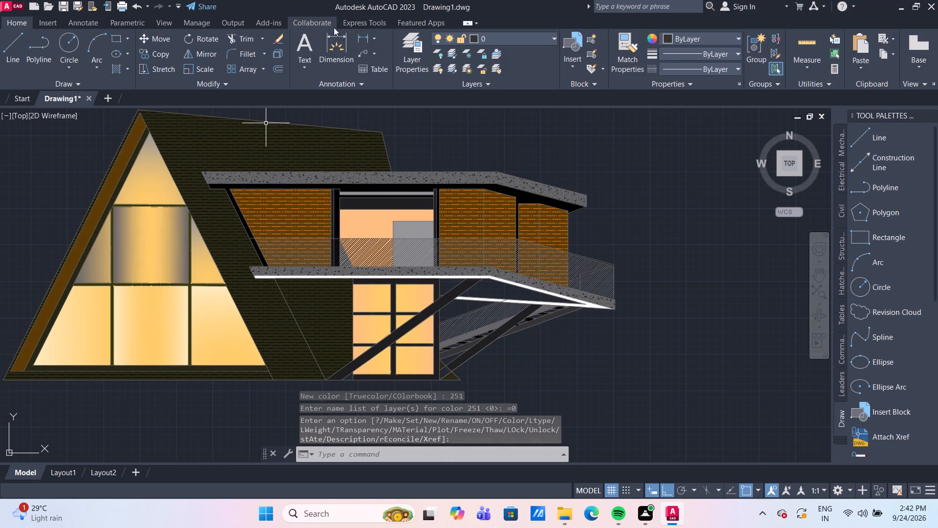
Set the colour of layer 0 to index colour 250, making the elevation's outlines black.
{"action": "left_click", "coordinate": [473, 37]}
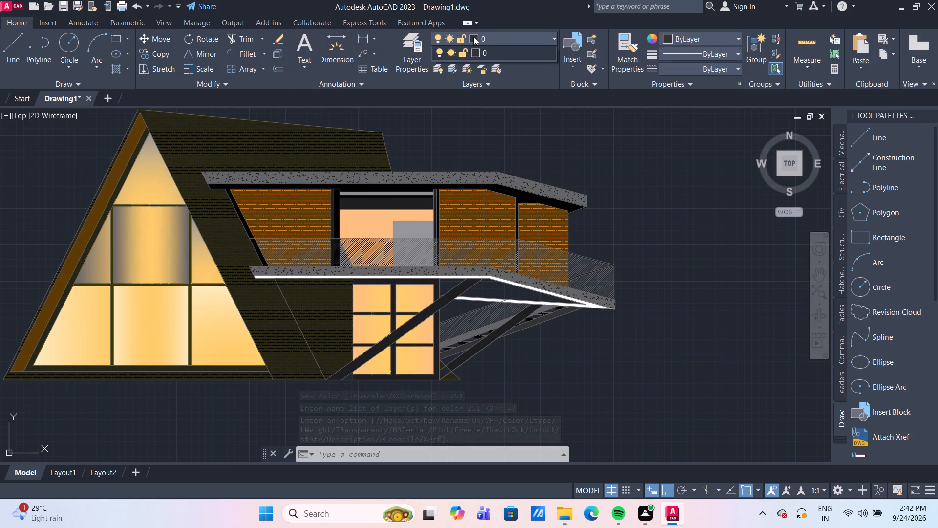
{"action": "left_click", "coordinate": [479, 52]}
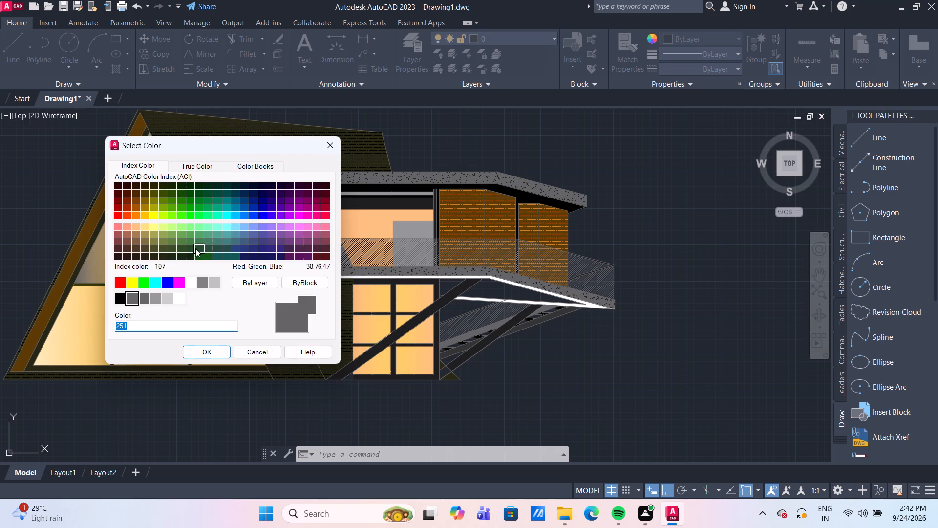
{"action": "left_click", "coordinate": [117, 299]}
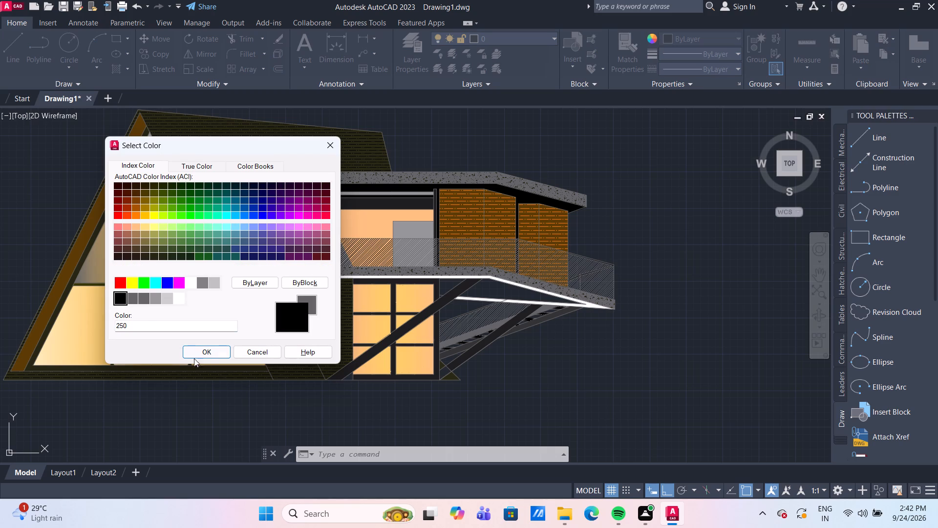
{"action": "left_click", "coordinate": [207, 351]}
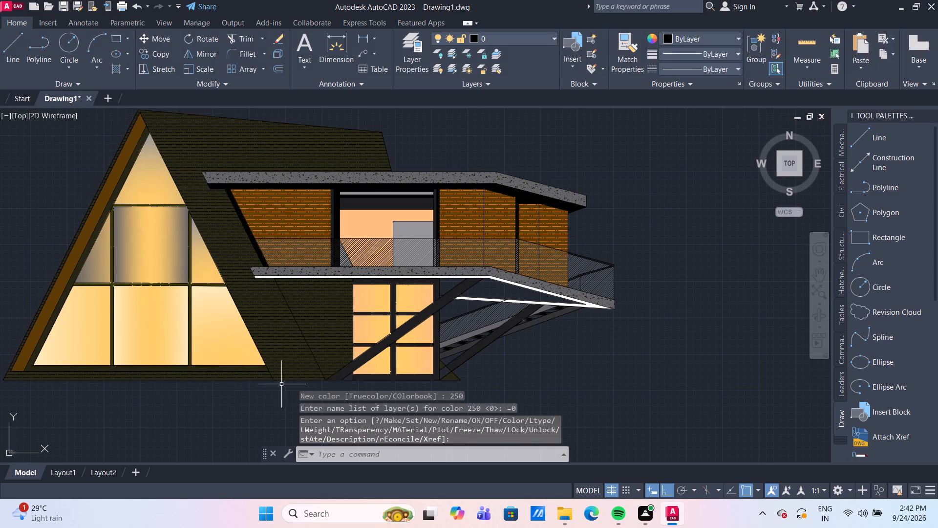
{"action": "scroll", "coordinate": [519, 254], "scroll_direction": "down", "scroll_amount": 2}
{"action": "scroll", "coordinate": [577, 298], "scroll_direction": "up", "scroll_amount": 1}
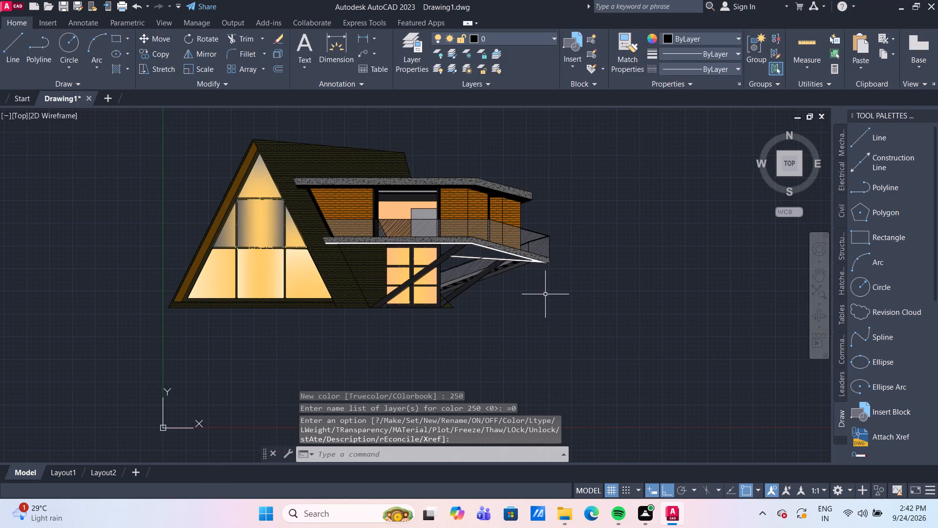
Examine the A-frame's front glazing and its mullions up close, along with the whole house elevation.
{"action": "middle_click_drag", "start_coordinate": [547, 294], "coordinate": [534, 279]}
{"action": "scroll", "coordinate": [155, 201], "scroll_direction": "up", "scroll_amount": 3}
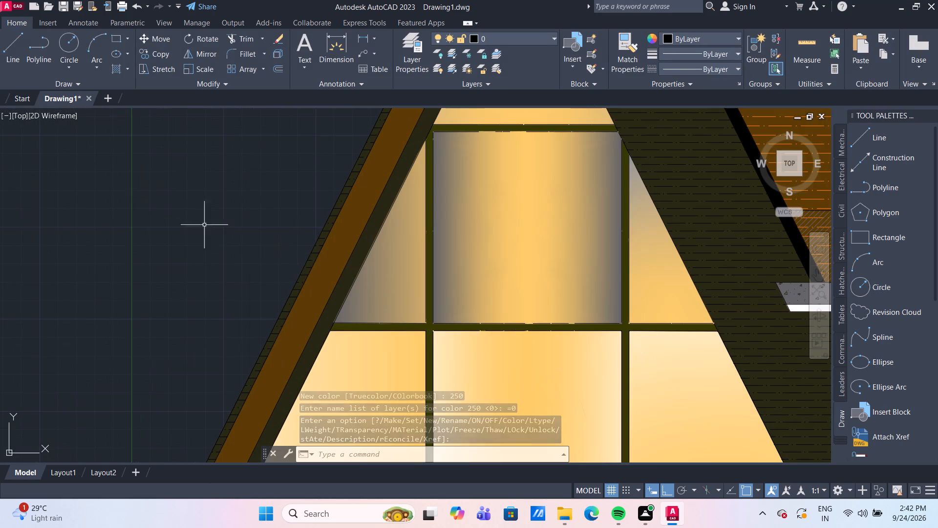
{"action": "scroll", "coordinate": [524, 319], "scroll_direction": "up", "scroll_amount": 4}
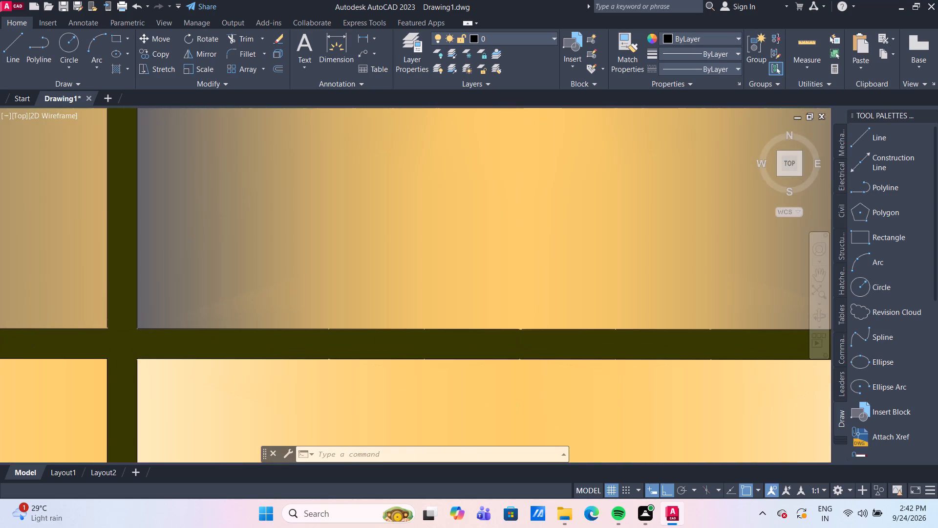
{"action": "scroll", "coordinate": [544, 335], "scroll_direction": "down", "scroll_amount": 7}
{"action": "middle_click_drag", "start_coordinate": [541, 308], "coordinate": [540, 306]}
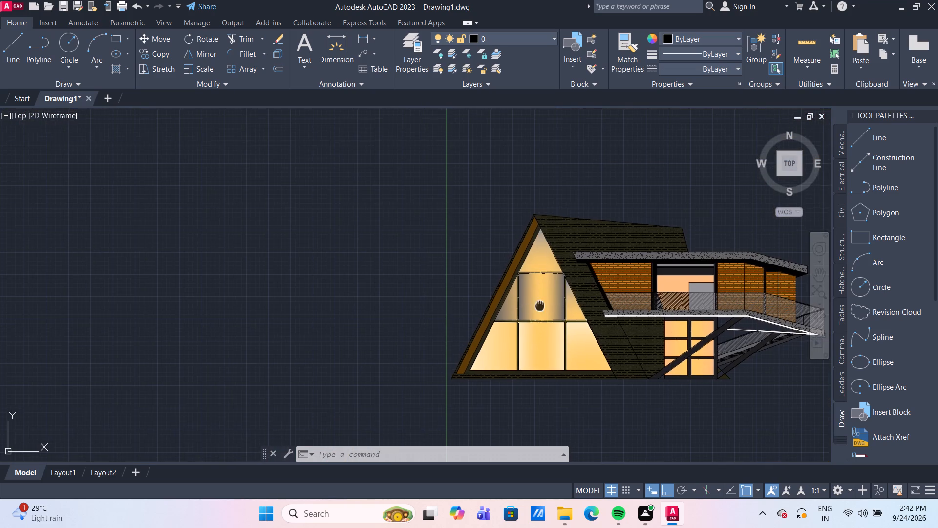
{"action": "middle_click_drag", "start_coordinate": [540, 306], "coordinate": [234, 272]}
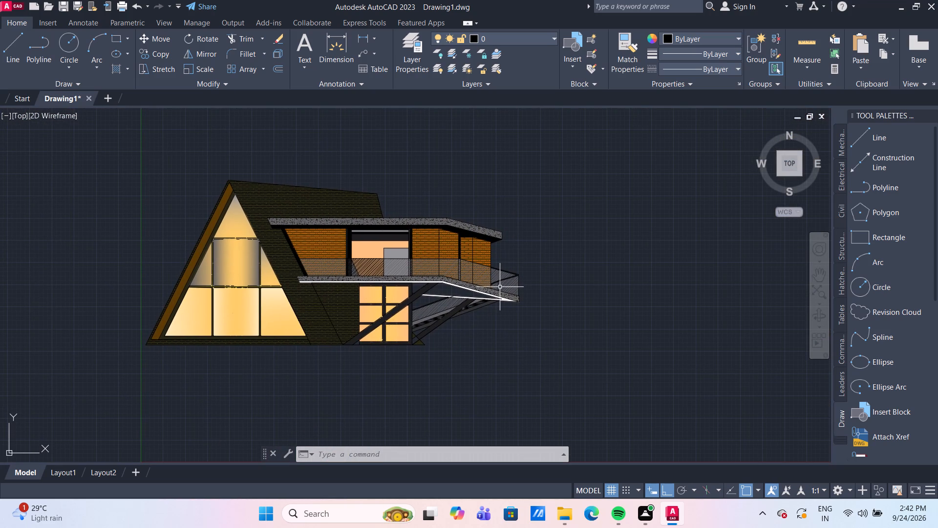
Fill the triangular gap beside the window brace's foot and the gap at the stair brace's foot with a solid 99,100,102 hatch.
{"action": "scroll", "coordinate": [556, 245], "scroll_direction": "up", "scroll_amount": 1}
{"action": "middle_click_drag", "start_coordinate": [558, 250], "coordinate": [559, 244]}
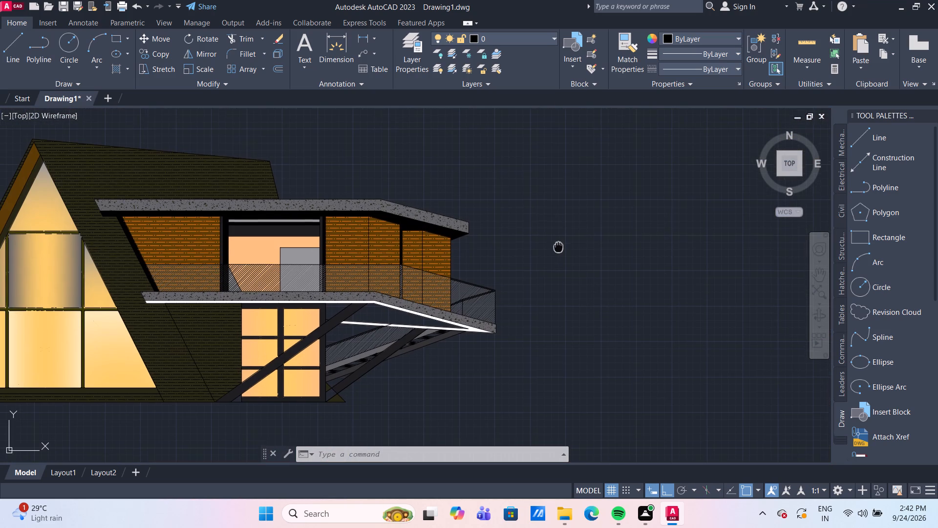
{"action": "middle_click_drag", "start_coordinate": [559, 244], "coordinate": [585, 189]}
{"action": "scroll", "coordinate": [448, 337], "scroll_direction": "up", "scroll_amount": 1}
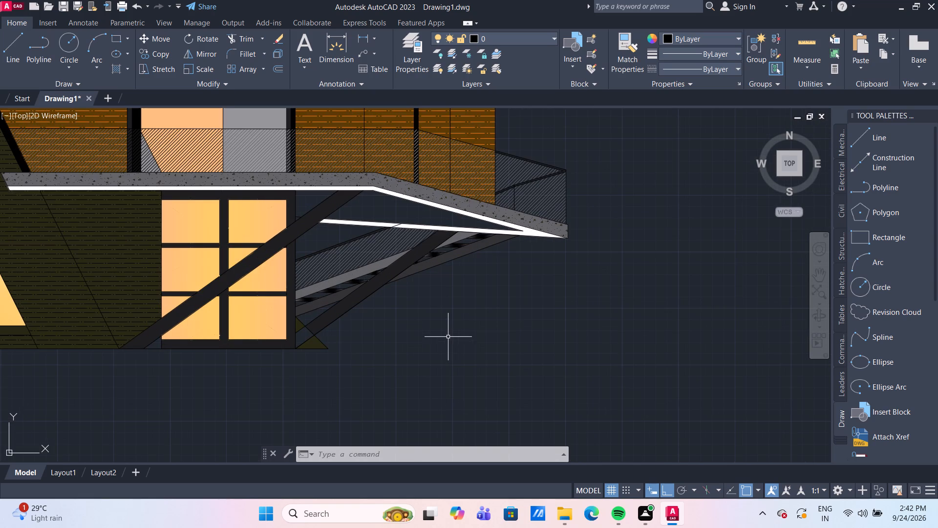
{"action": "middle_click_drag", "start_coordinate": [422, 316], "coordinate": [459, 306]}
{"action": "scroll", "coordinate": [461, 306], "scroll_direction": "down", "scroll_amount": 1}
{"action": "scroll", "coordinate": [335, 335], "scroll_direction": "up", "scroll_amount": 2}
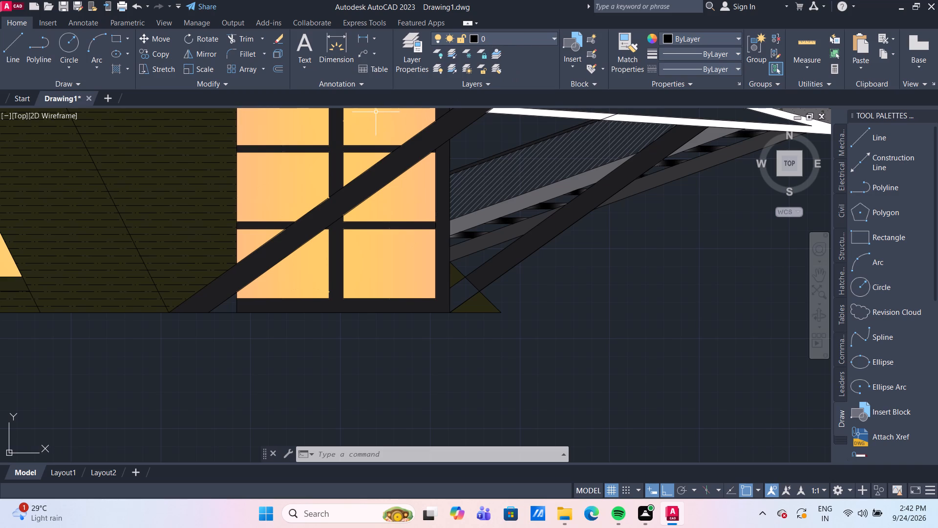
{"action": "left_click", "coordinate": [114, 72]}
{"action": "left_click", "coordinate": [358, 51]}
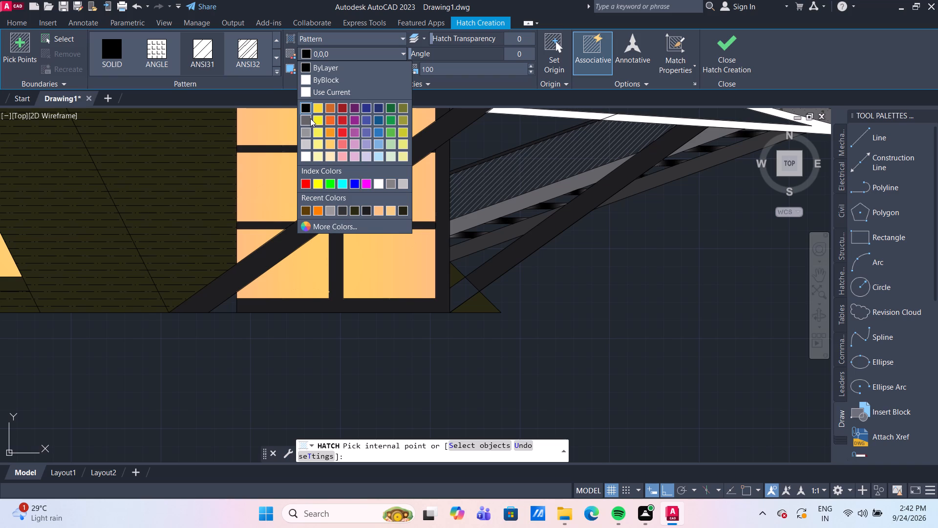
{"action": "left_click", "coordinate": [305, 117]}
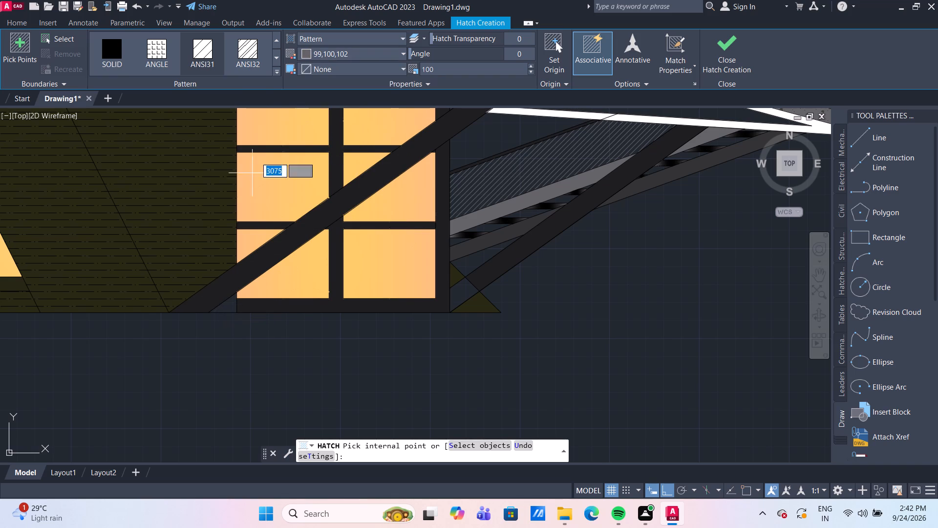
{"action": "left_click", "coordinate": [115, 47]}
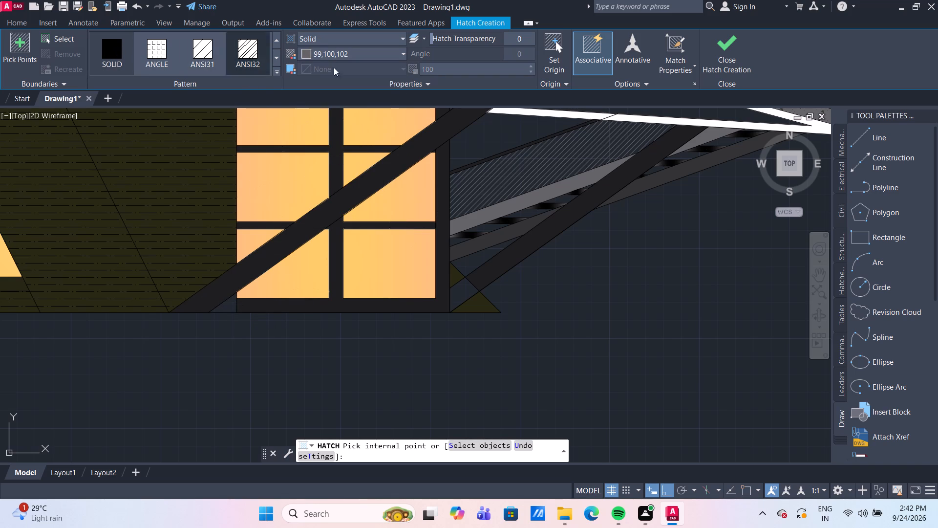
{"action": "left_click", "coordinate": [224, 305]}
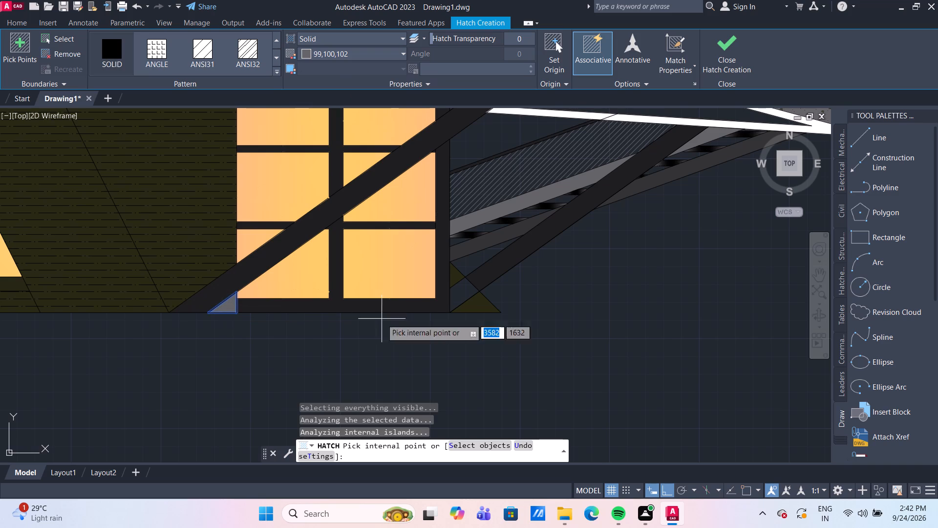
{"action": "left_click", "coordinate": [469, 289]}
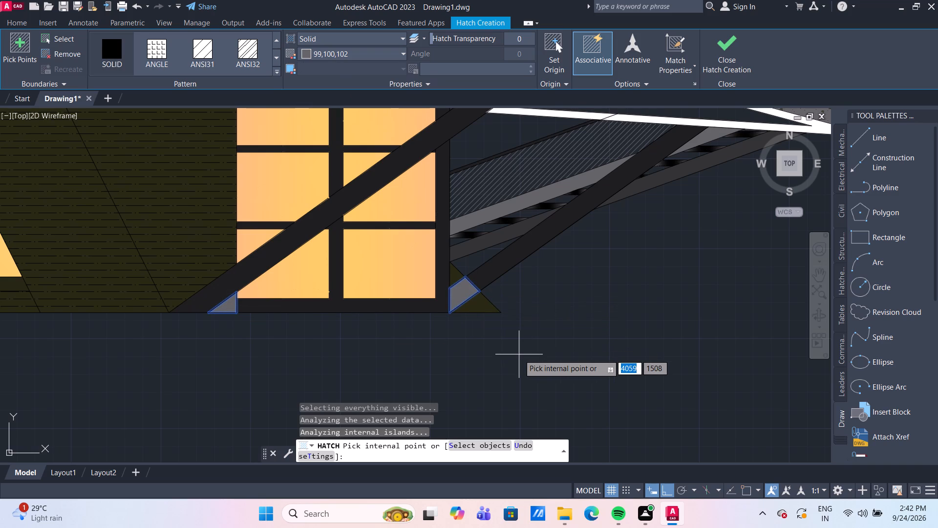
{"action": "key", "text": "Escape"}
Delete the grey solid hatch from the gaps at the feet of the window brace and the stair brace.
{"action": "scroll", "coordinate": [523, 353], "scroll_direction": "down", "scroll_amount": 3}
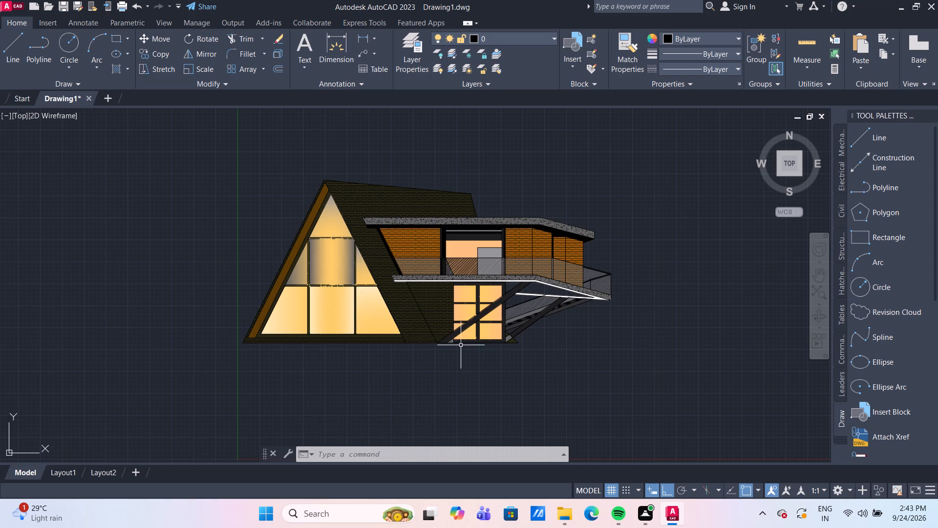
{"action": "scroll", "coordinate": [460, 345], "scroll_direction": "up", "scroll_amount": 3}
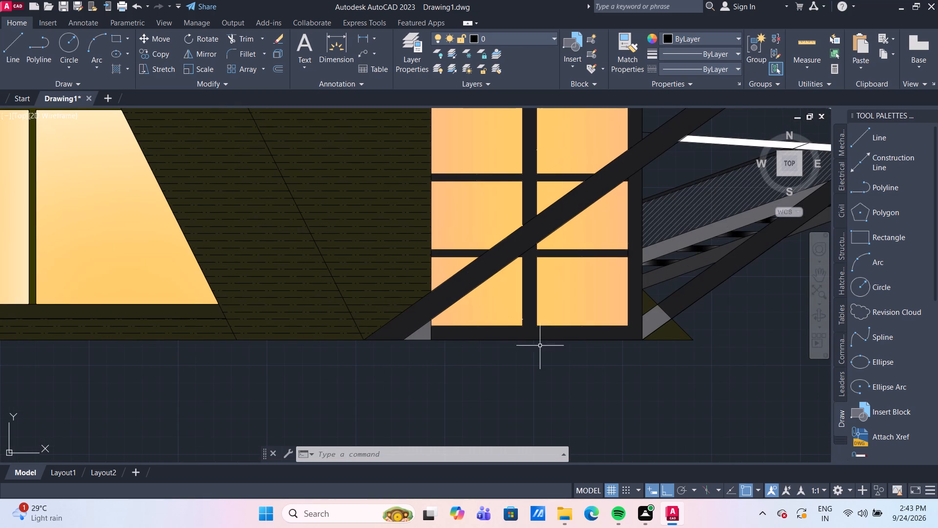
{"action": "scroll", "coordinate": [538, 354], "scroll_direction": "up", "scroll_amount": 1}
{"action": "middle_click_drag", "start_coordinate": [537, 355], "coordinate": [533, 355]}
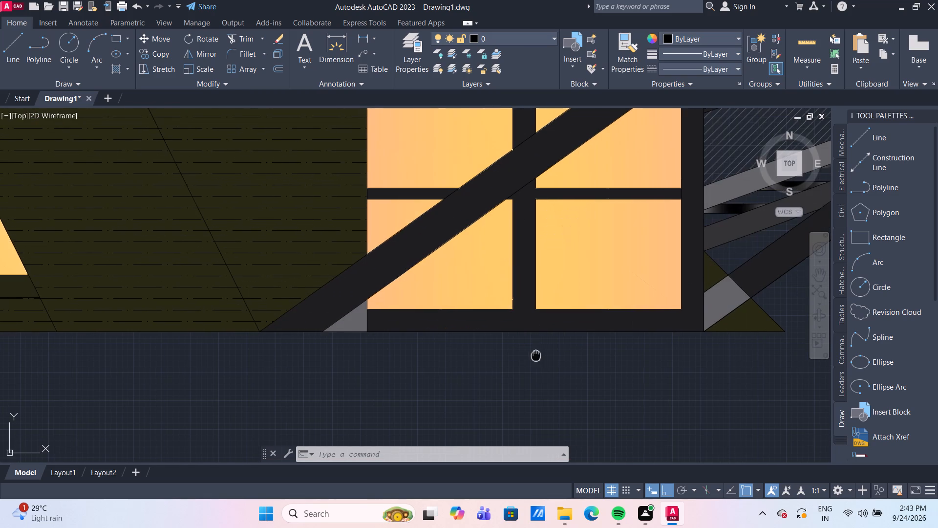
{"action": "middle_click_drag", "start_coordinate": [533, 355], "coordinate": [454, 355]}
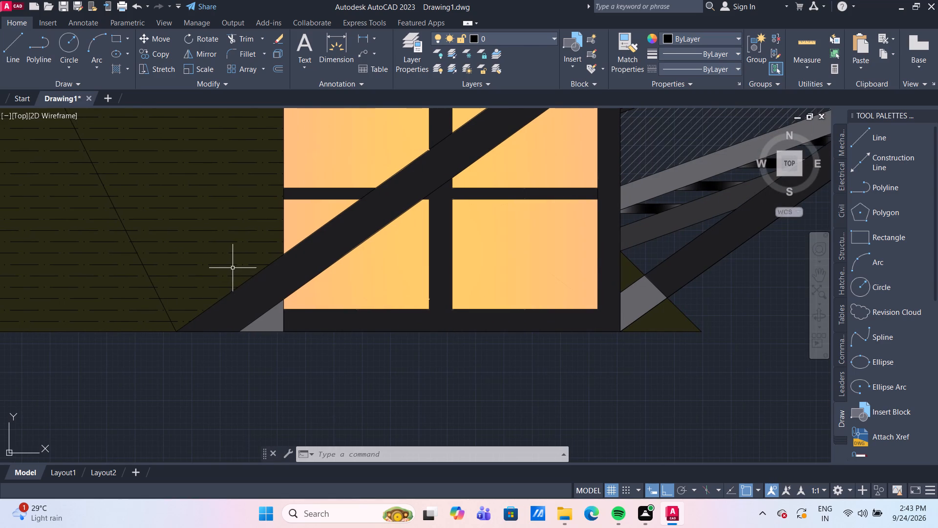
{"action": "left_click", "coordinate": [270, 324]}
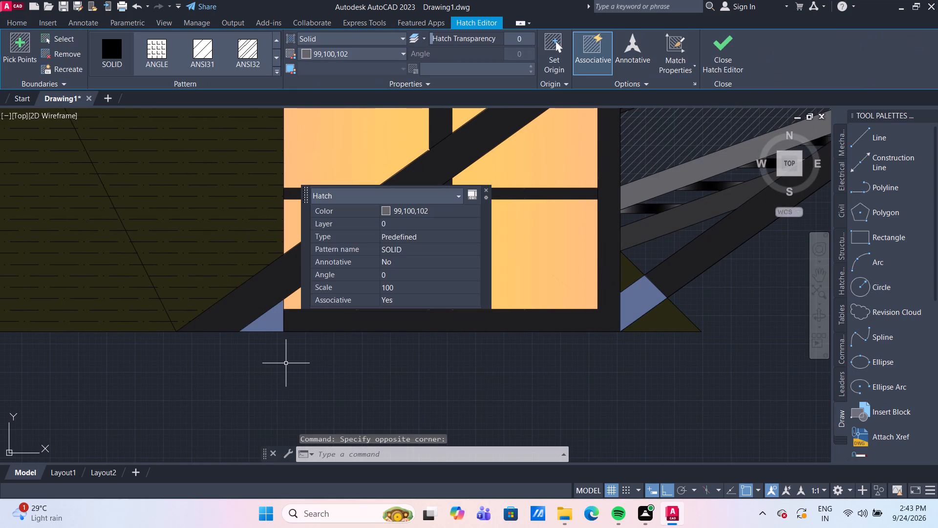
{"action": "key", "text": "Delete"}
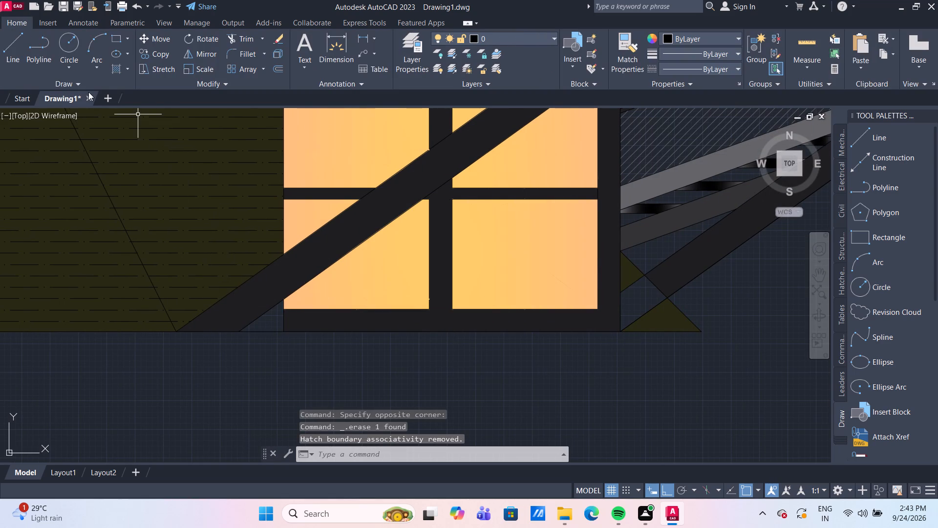
Fill the triangular gap between the window brace's foot and the window frame with a solid hatch in 41,41,21.
{"action": "left_click", "coordinate": [121, 73]}
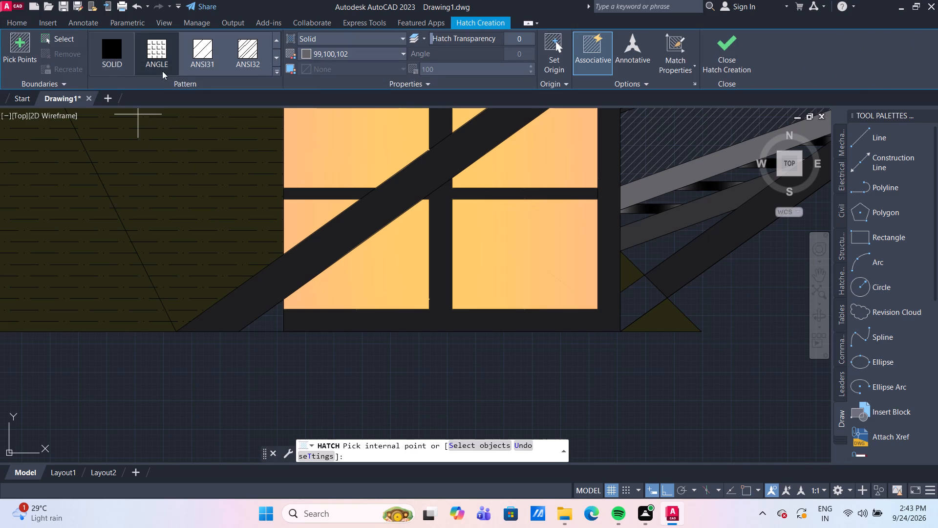
{"action": "left_click", "coordinate": [394, 50]}
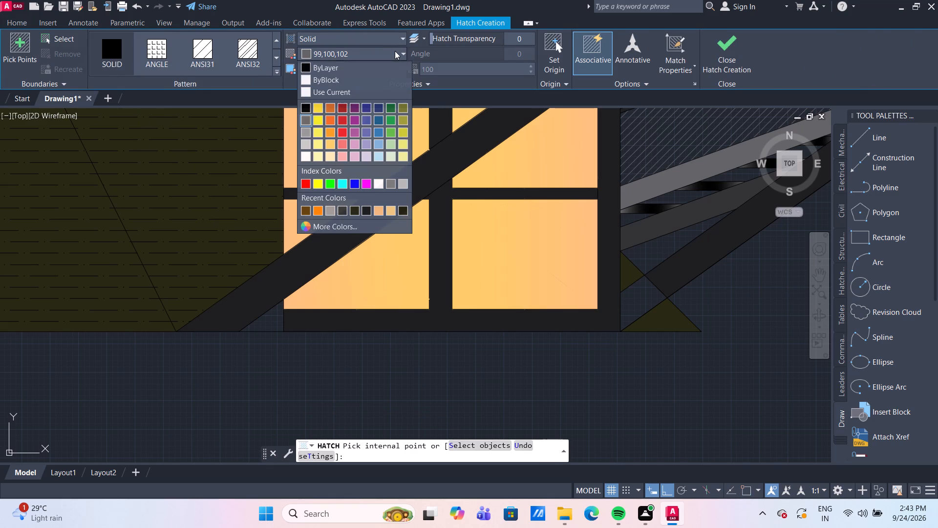
{"action": "left_click", "coordinate": [356, 215]}
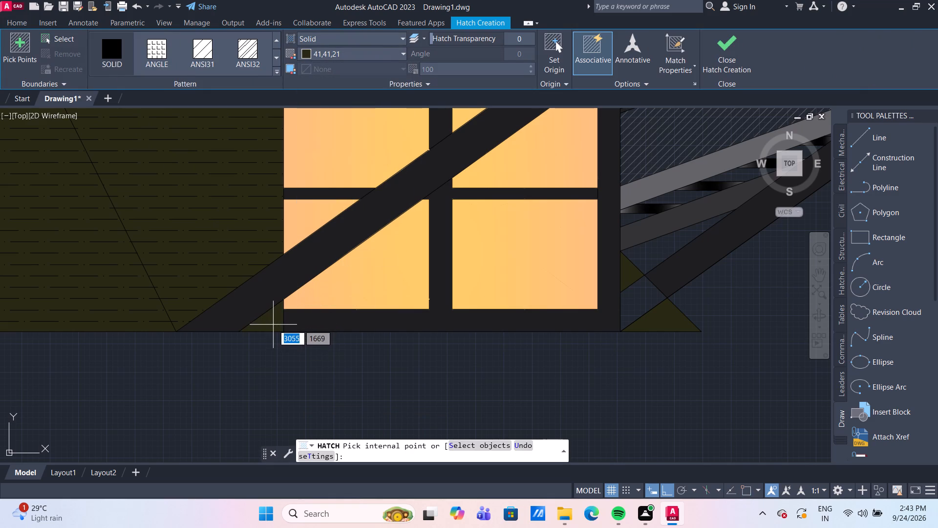
{"action": "left_click", "coordinate": [273, 324]}
{"action": "key", "text": "Return"}
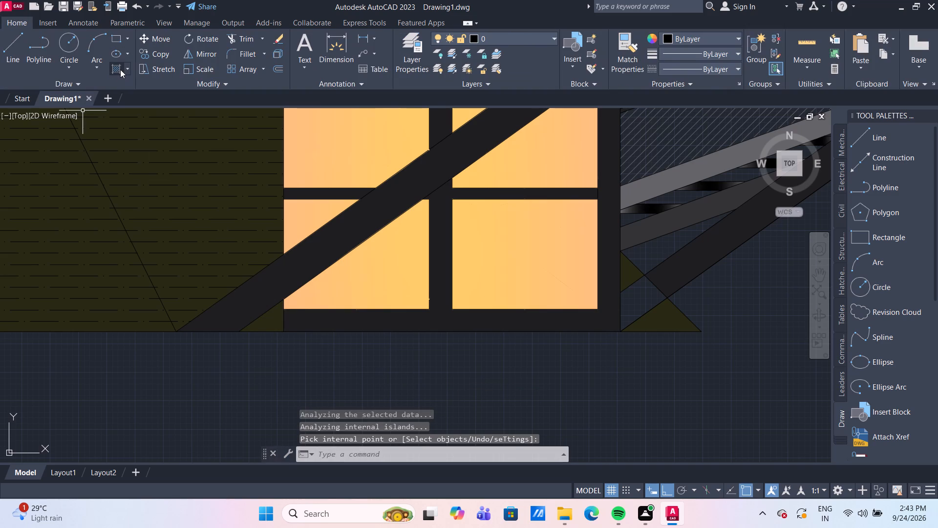
Add an ANSI36 pattern hatch in 41,41,21 over the triangle beside the window brace's foot and the two triangles beside the stair brace's foot.
{"action": "left_click", "coordinate": [119, 68]}
{"action": "scroll", "coordinate": [194, 48], "scroll_direction": "up", "scroll_amount": 2}
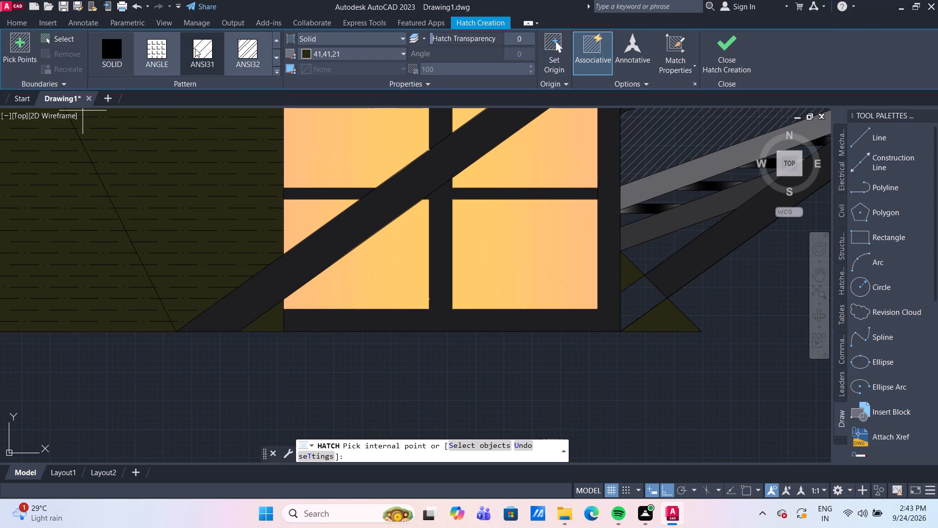
{"action": "scroll", "coordinate": [195, 48], "scroll_direction": "down", "scroll_amount": 1}
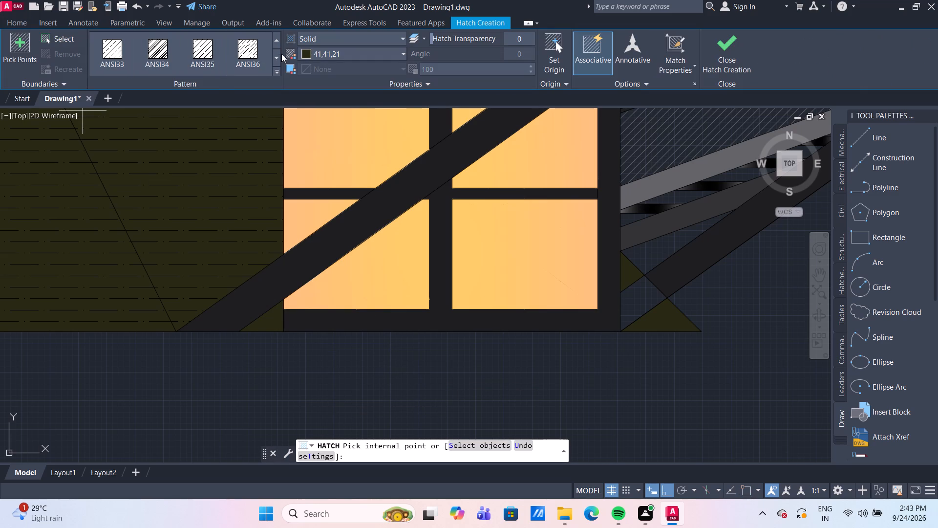
{"action": "left_click", "coordinate": [250, 55]}
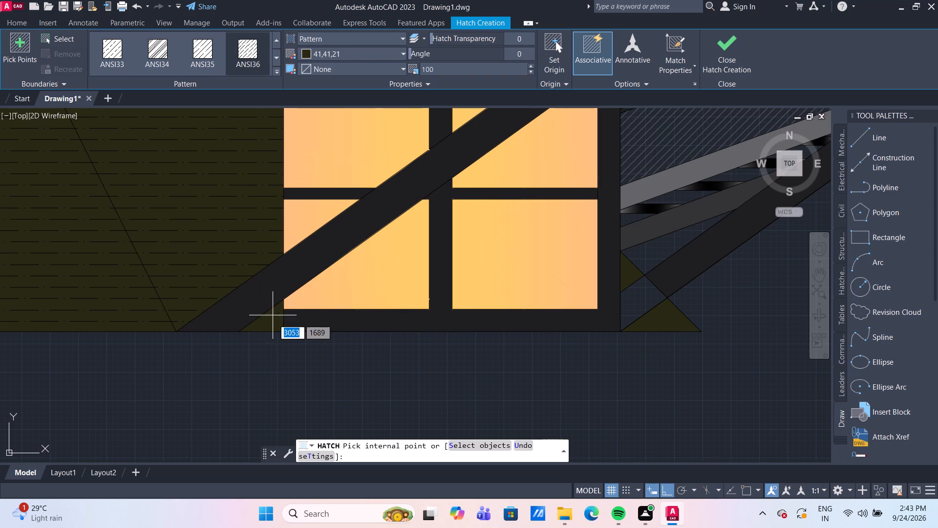
{"action": "left_click", "coordinate": [274, 324]}
{"action": "scroll", "coordinate": [272, 330], "scroll_direction": "up", "scroll_amount": 1}
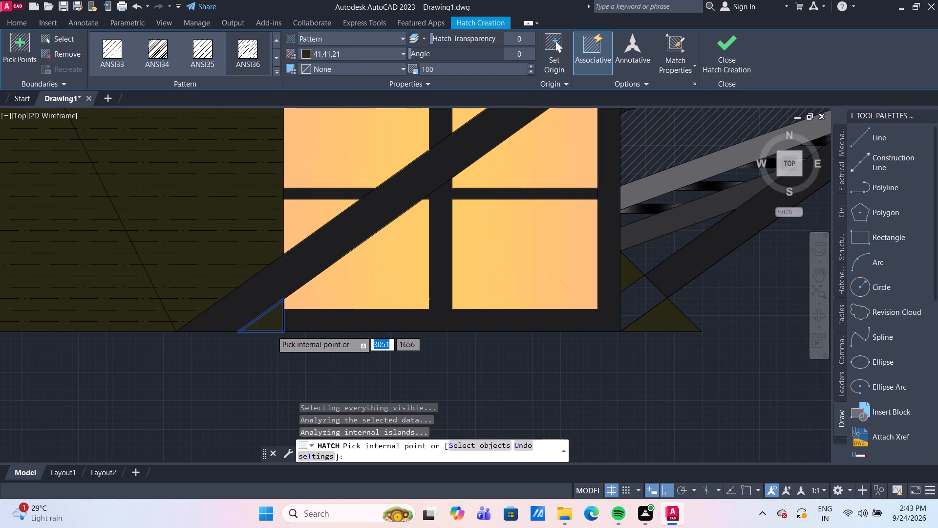
{"action": "scroll", "coordinate": [272, 330], "scroll_direction": "down", "scroll_amount": 1}
{"action": "left_click", "coordinate": [655, 323]}
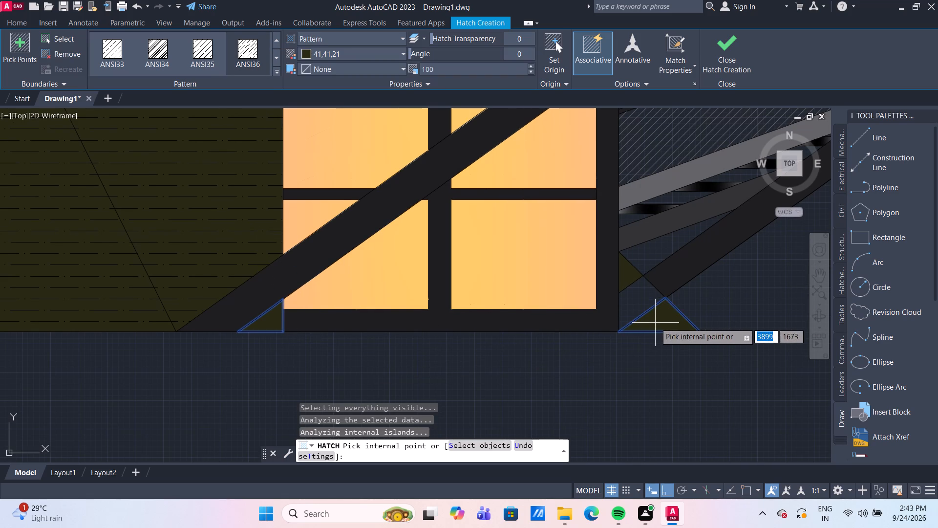
{"action": "left_click", "coordinate": [627, 269]}
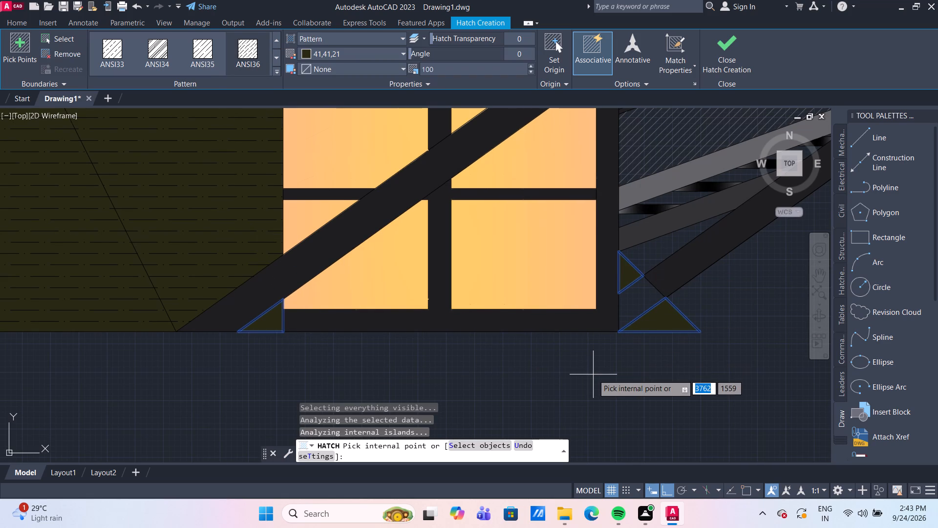
{"action": "key", "text": "Return"}
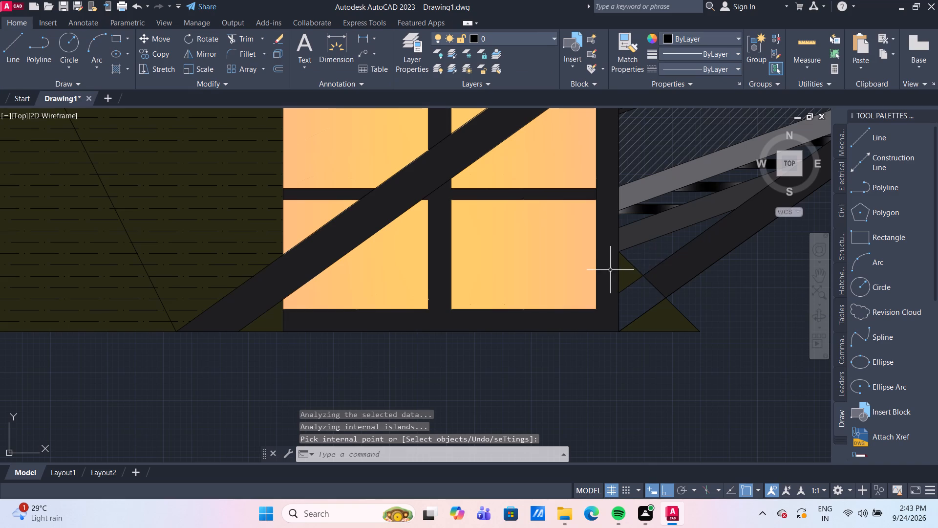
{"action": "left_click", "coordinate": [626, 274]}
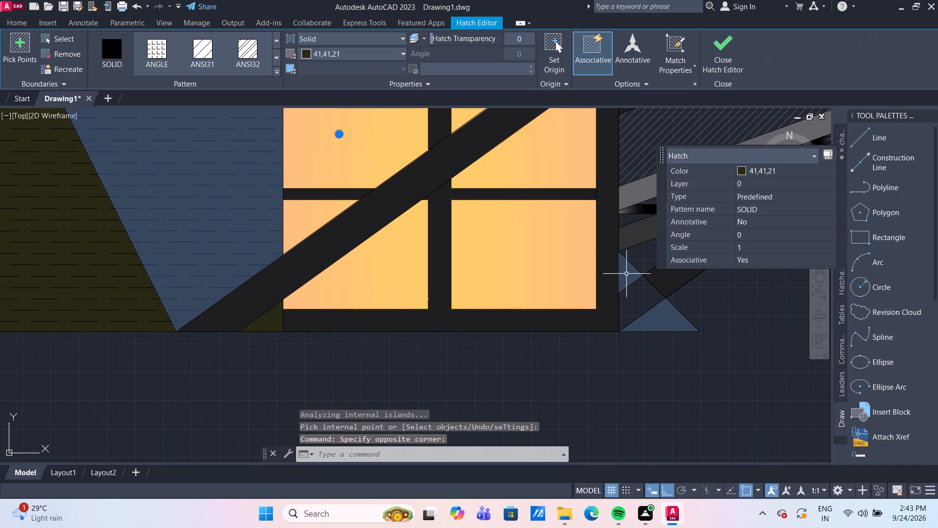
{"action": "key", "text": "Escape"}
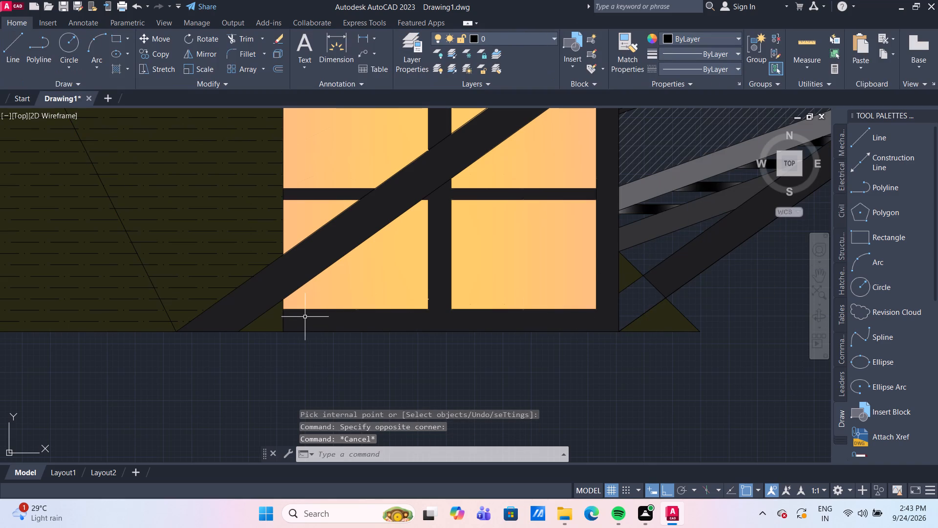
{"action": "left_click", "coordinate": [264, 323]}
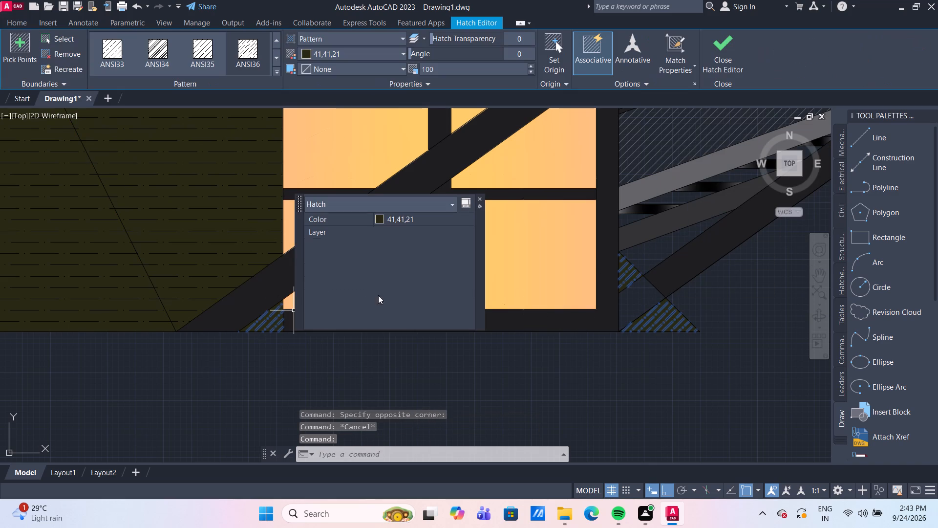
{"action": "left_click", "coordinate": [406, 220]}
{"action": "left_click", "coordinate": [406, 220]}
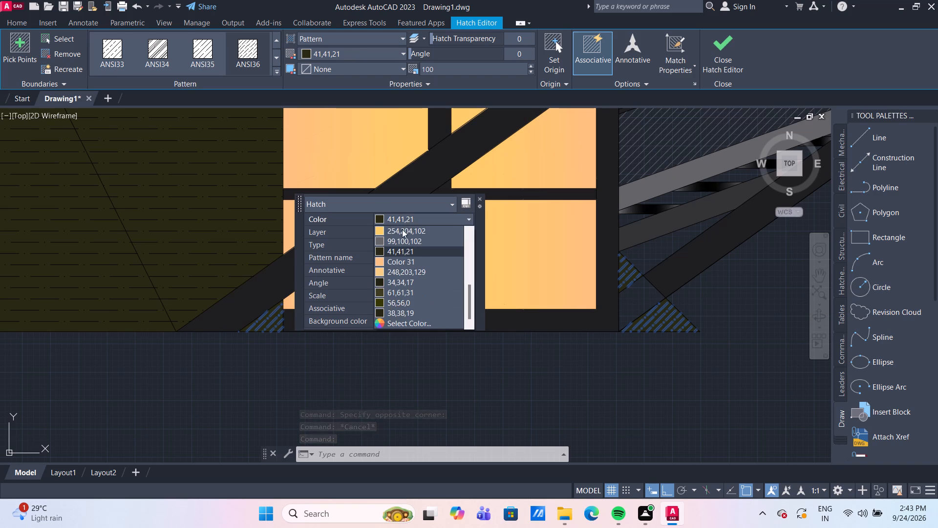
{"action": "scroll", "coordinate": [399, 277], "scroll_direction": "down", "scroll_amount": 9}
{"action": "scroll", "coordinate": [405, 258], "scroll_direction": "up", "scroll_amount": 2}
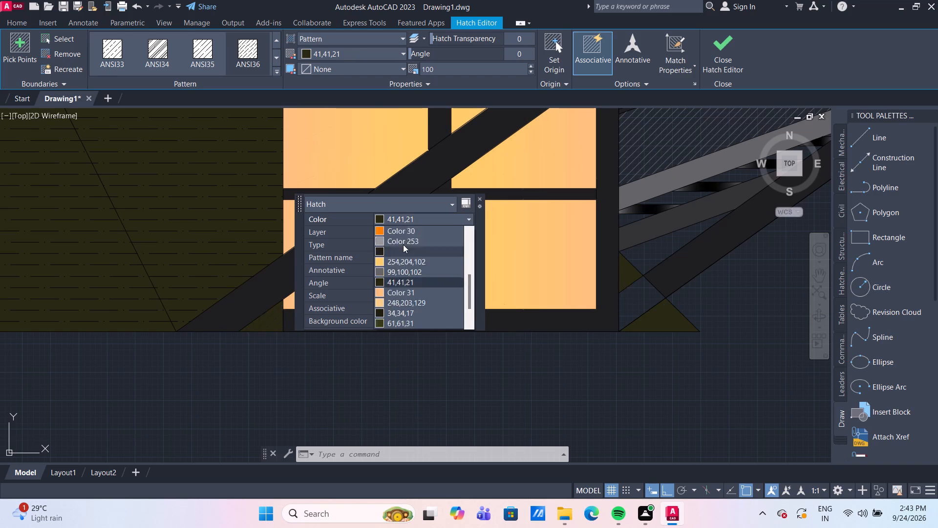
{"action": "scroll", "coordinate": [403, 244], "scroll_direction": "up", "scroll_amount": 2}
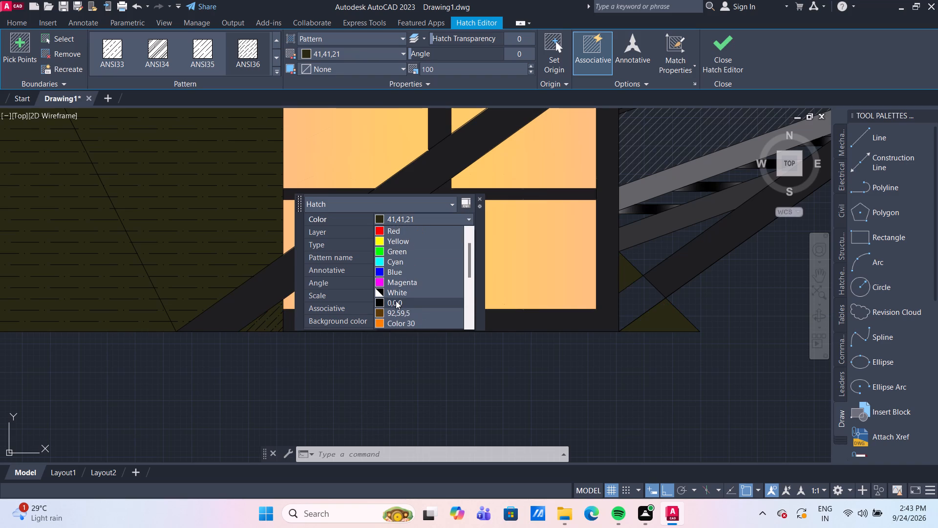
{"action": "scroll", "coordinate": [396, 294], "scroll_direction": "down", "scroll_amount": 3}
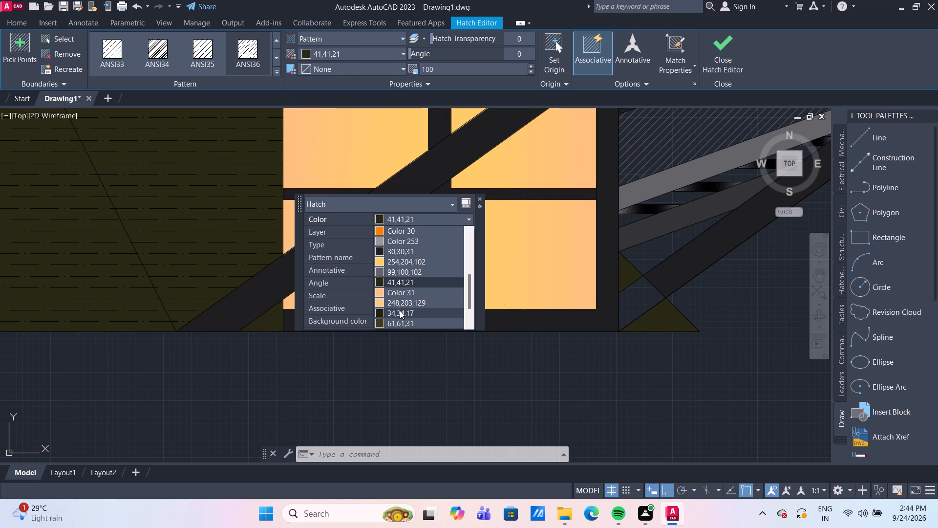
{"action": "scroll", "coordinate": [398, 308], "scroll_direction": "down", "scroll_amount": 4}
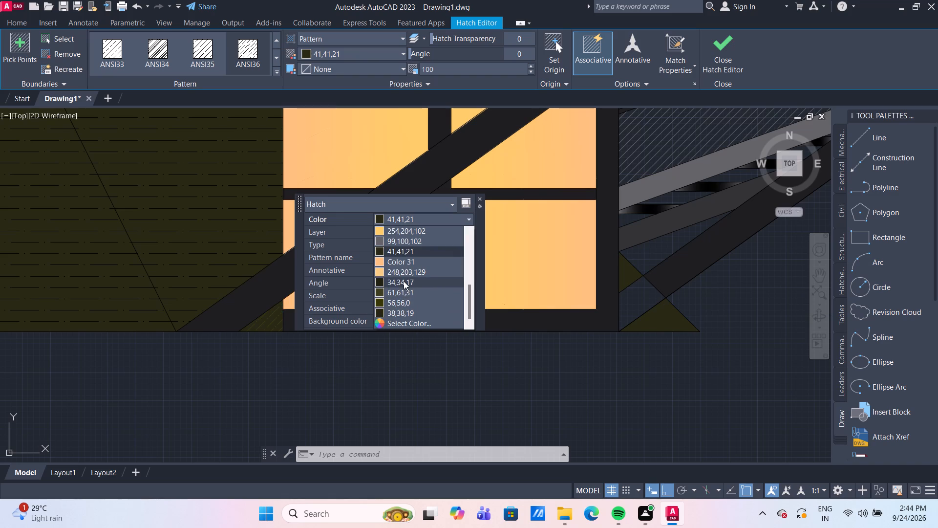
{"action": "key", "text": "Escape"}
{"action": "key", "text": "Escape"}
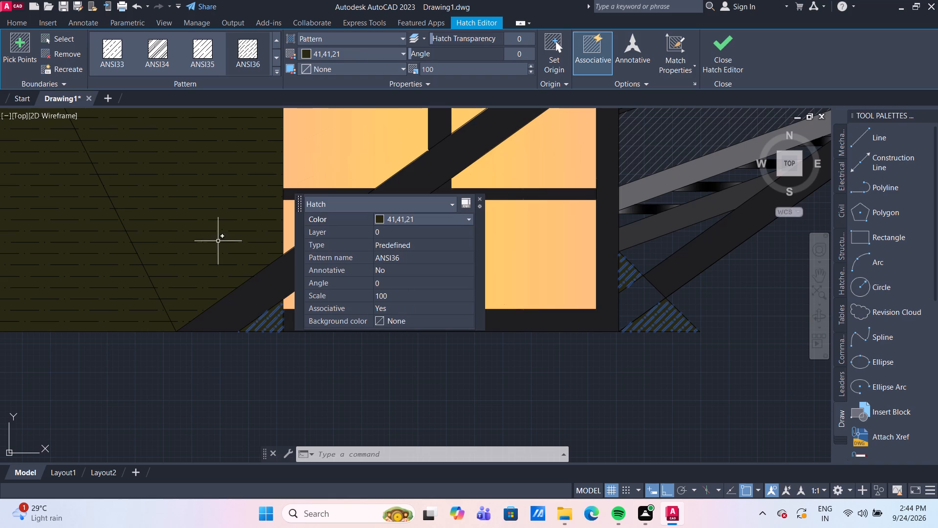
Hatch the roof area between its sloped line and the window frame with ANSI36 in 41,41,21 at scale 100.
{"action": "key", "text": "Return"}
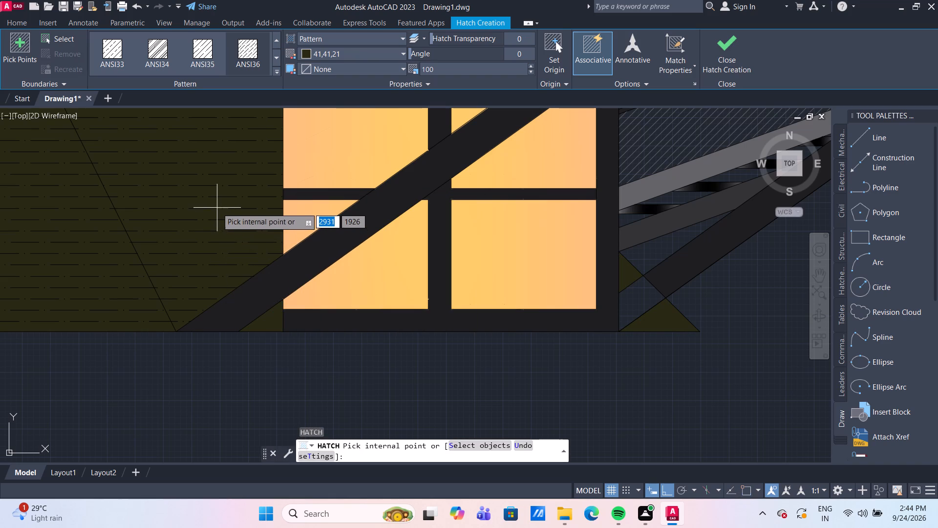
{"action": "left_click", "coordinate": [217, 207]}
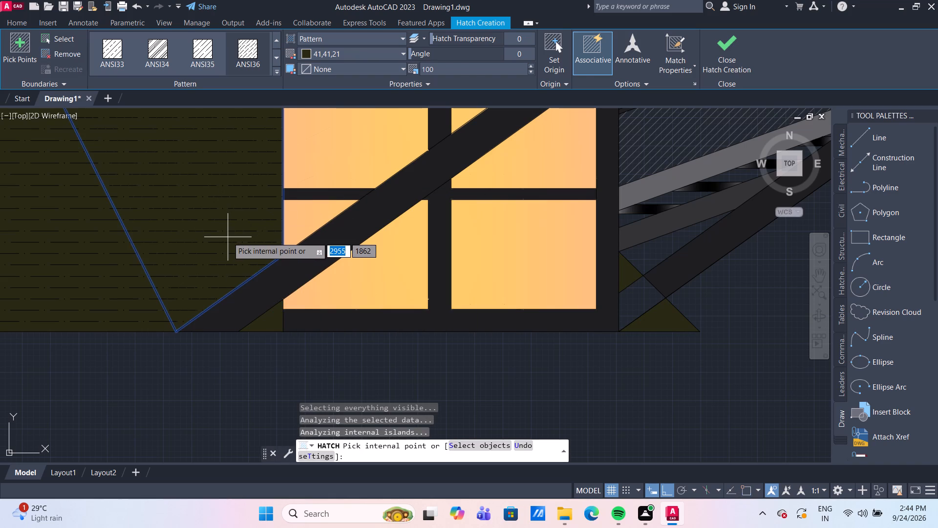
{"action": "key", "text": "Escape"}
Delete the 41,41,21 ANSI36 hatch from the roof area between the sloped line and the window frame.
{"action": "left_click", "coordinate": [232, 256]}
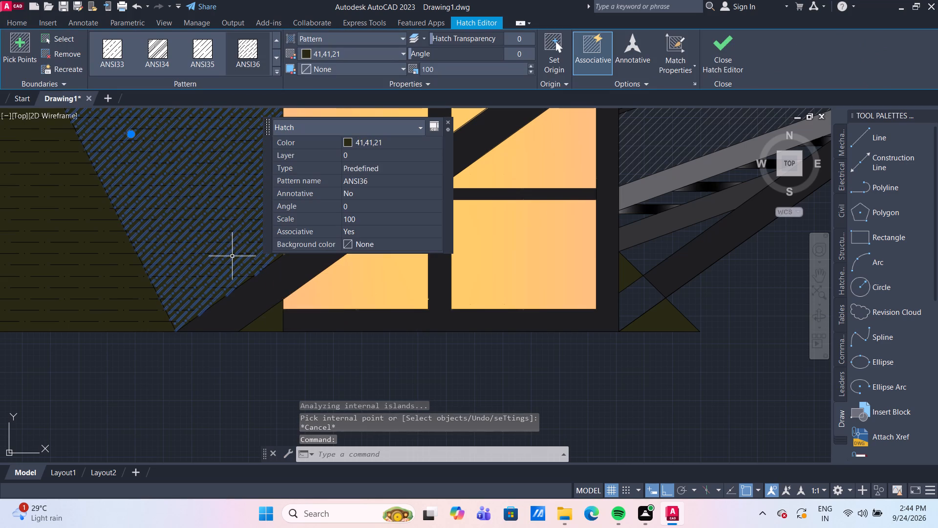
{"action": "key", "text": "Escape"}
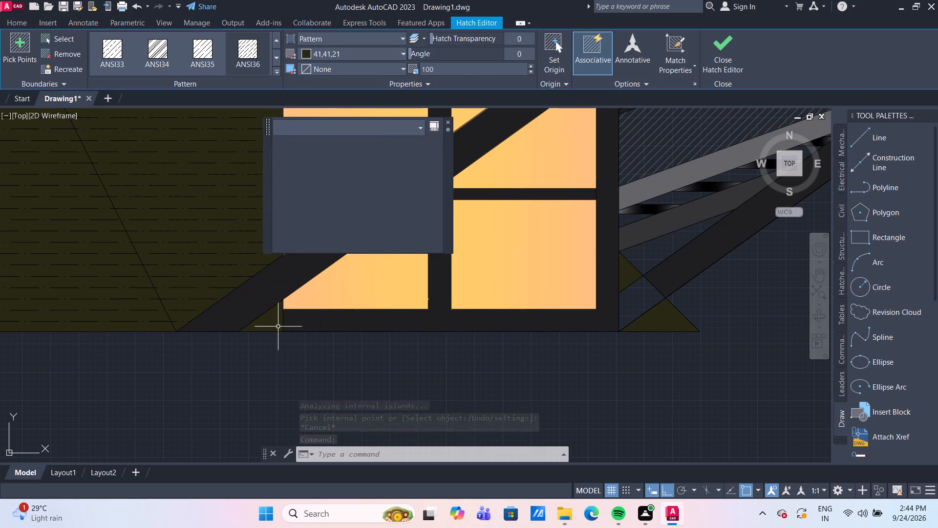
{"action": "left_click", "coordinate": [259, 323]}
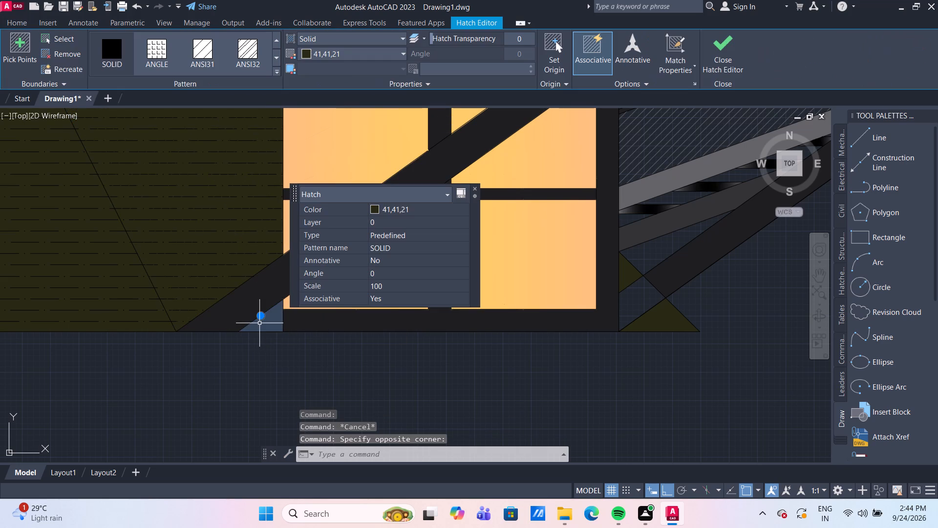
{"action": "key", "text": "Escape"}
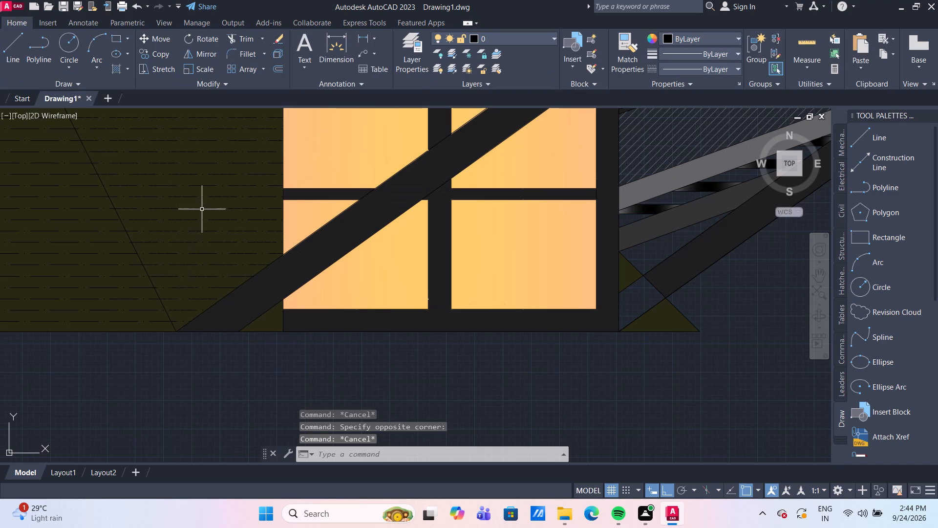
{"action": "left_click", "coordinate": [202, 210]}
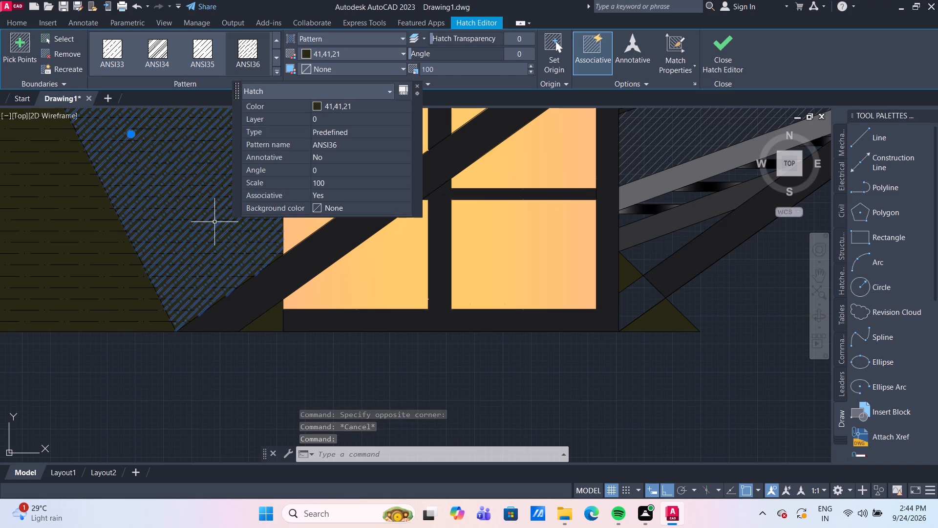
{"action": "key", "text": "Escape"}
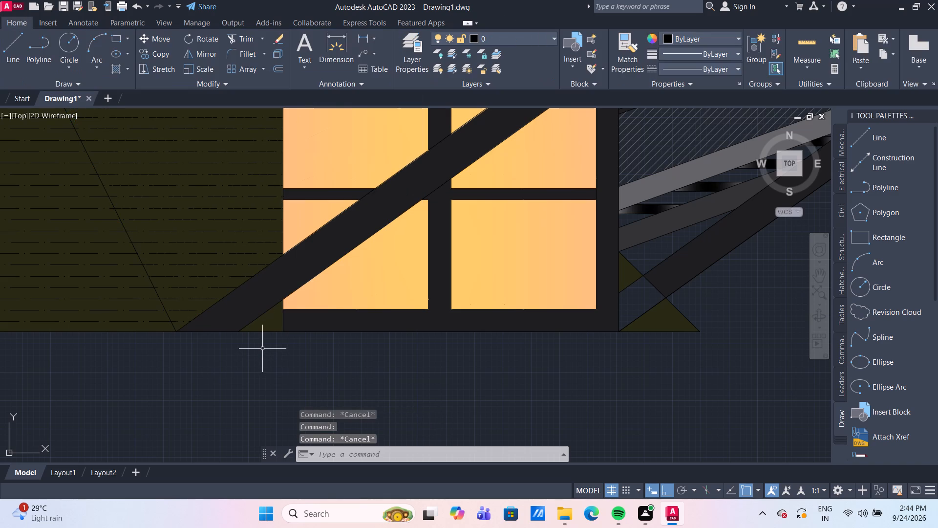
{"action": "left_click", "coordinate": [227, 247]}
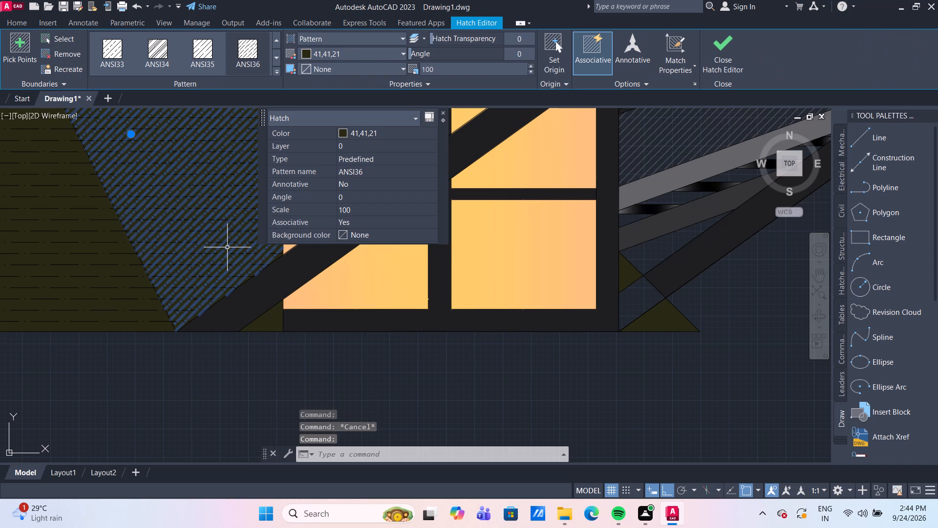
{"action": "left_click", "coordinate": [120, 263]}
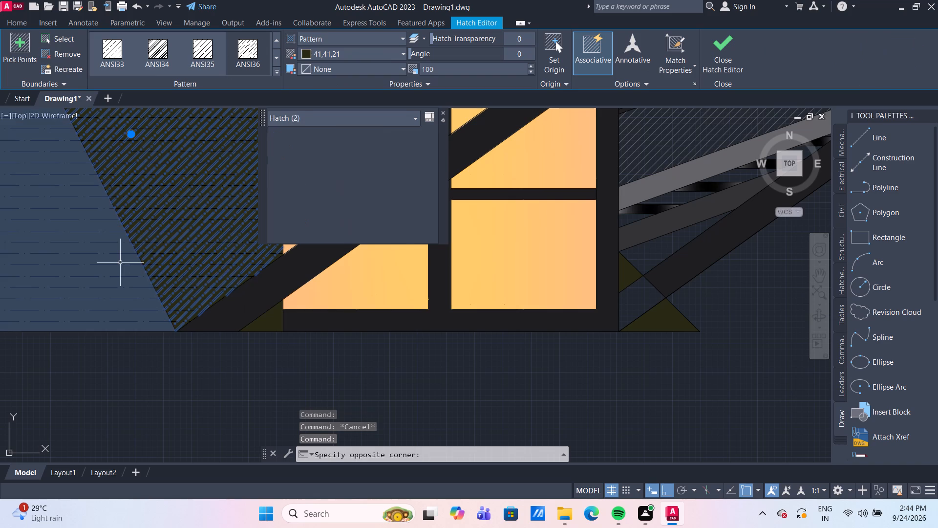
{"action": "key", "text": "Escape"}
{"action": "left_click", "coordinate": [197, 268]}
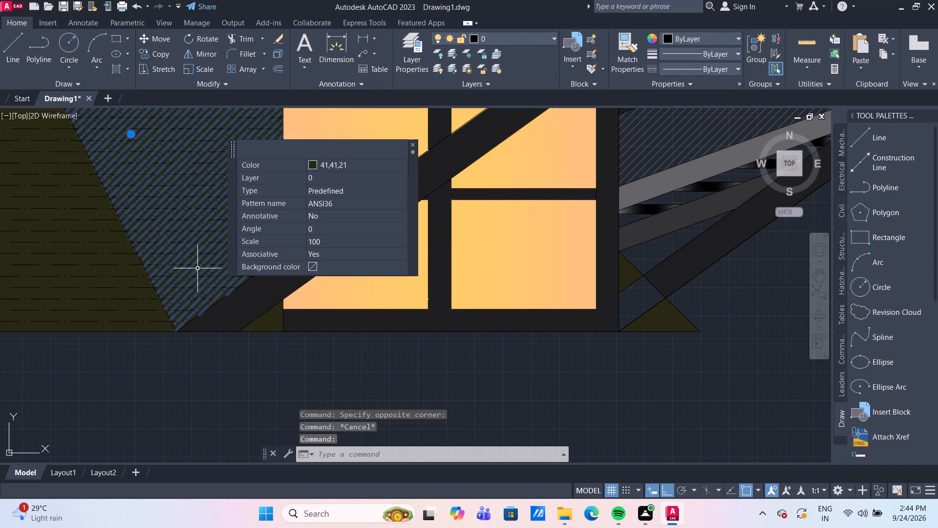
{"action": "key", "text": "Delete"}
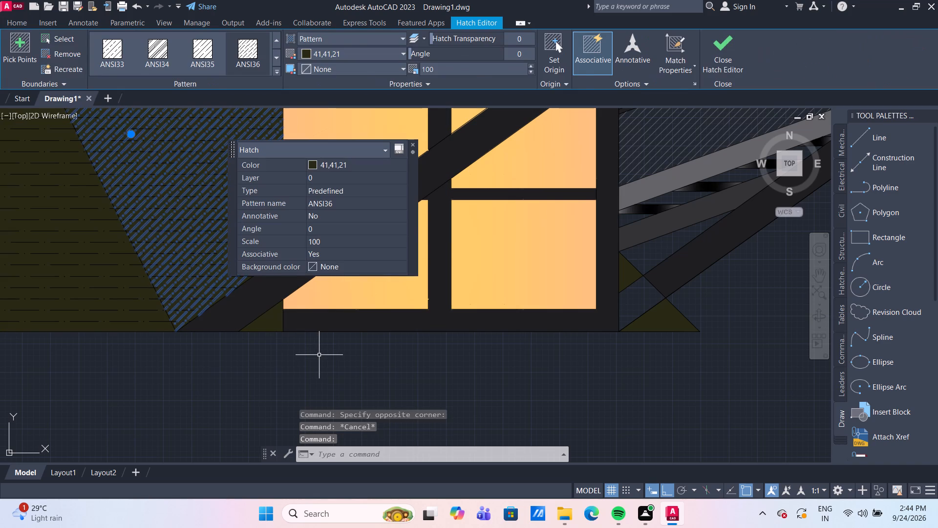
Set the ANSI36 hatch on the brace-foot triangles to color 0,0,0, angle 135 and scale 250, using the roof's pattern hatch as reference.
{"action": "left_click", "coordinate": [238, 266]}
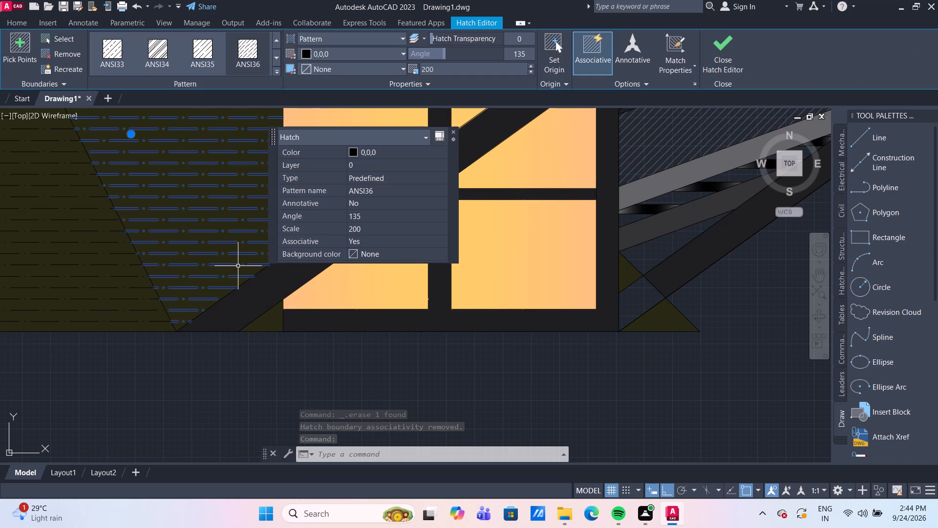
{"action": "key", "text": "Escape"}
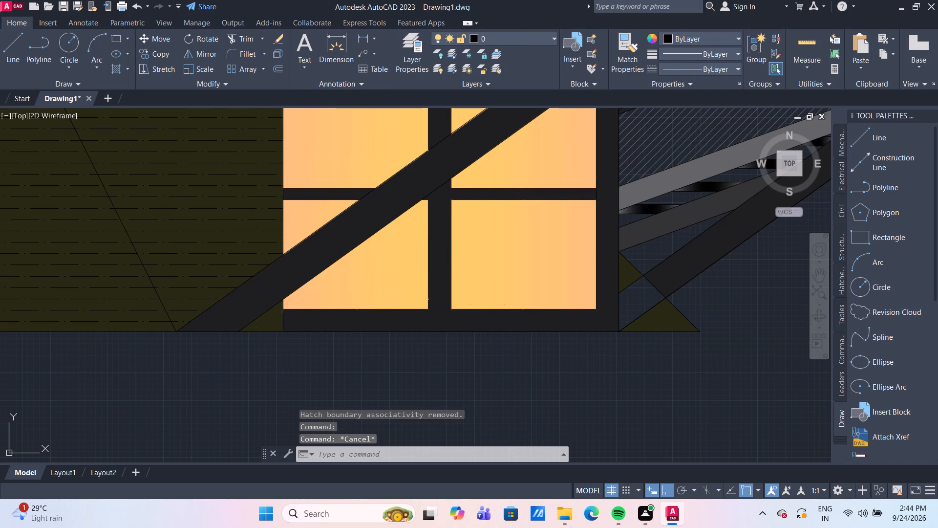
{"action": "left_click", "coordinate": [266, 327]}
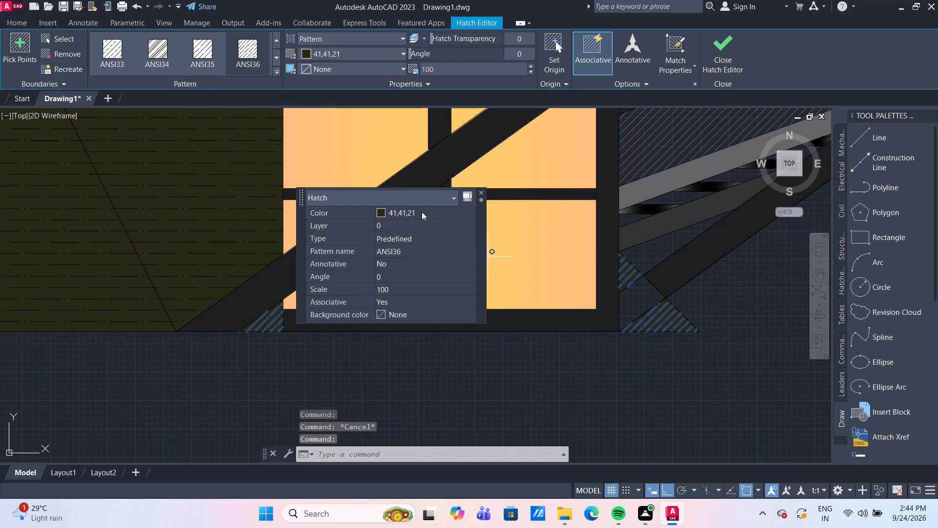
{"action": "left_click", "coordinate": [422, 212]}
{"action": "left_click", "coordinate": [422, 213]}
{"action": "scroll", "coordinate": [405, 243], "scroll_direction": "down", "scroll_amount": 5}
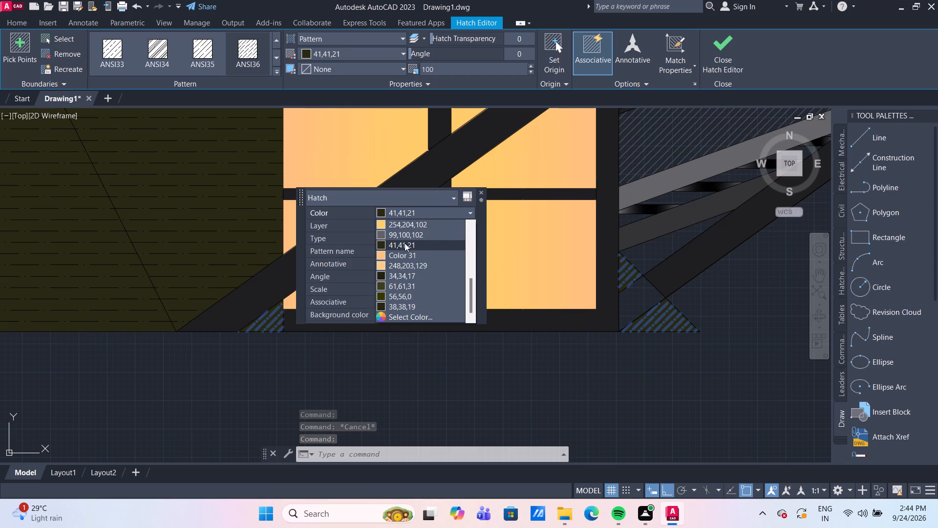
{"action": "scroll", "coordinate": [405, 243], "scroll_direction": "down", "scroll_amount": 4}
{"action": "scroll", "coordinate": [407, 246], "scroll_direction": "up", "scroll_amount": 5}
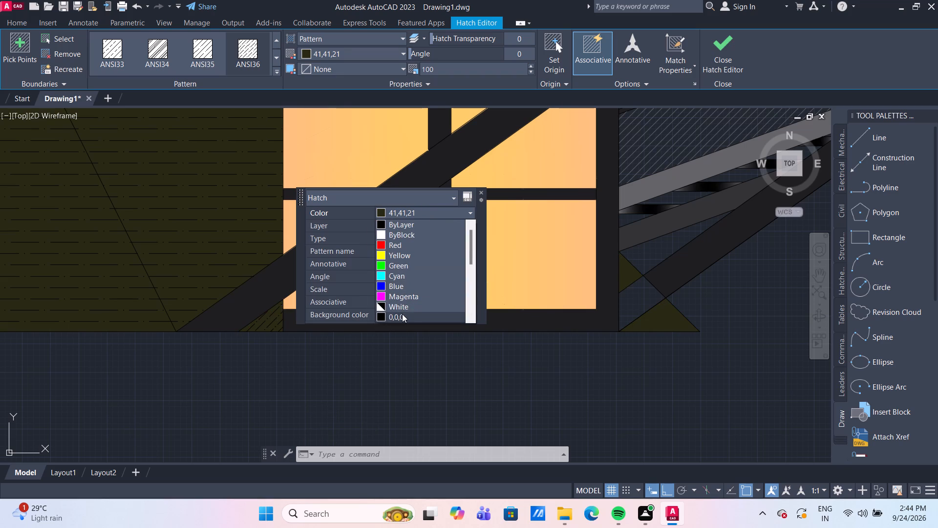
{"action": "left_click", "coordinate": [402, 314]}
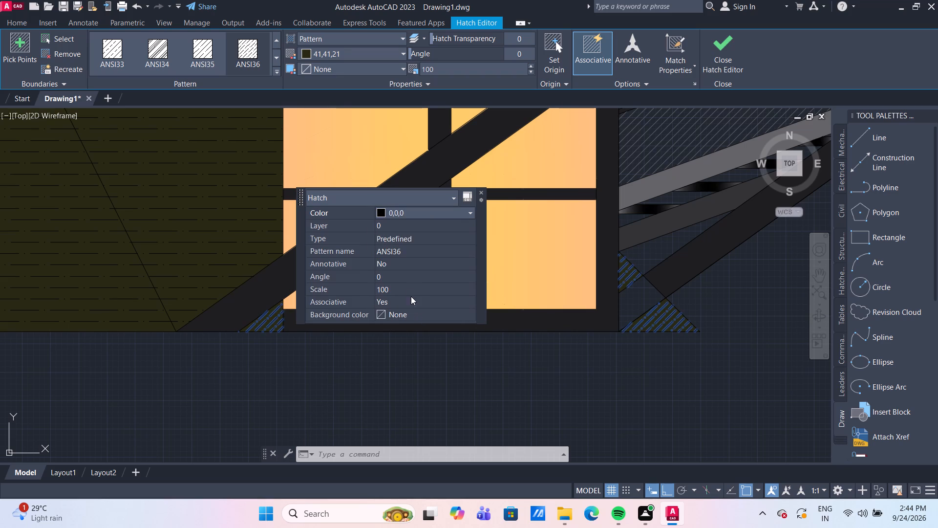
{"action": "left_click", "coordinate": [409, 278]}
{"action": "type", "text": "135"}
{"action": "key", "text": "Return"}
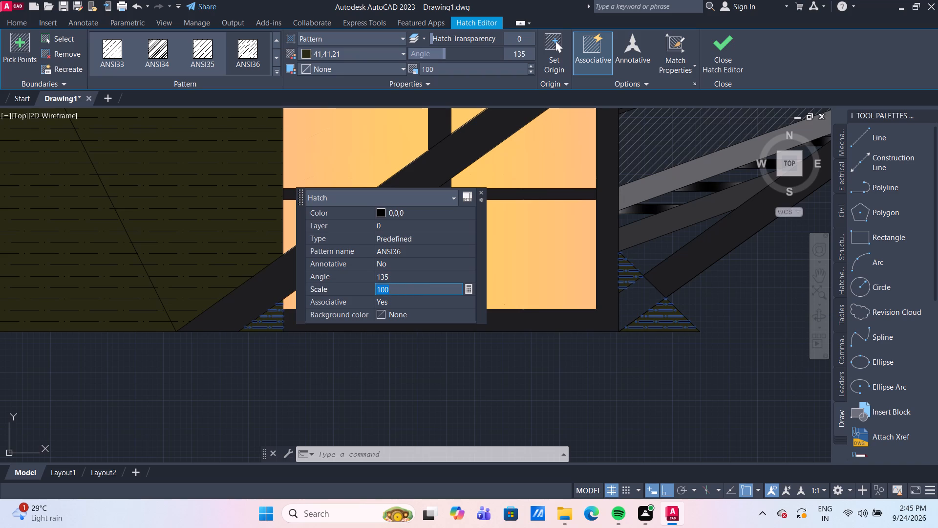
{"action": "type", "text": "250"}
{"action": "key", "text": "Return"}
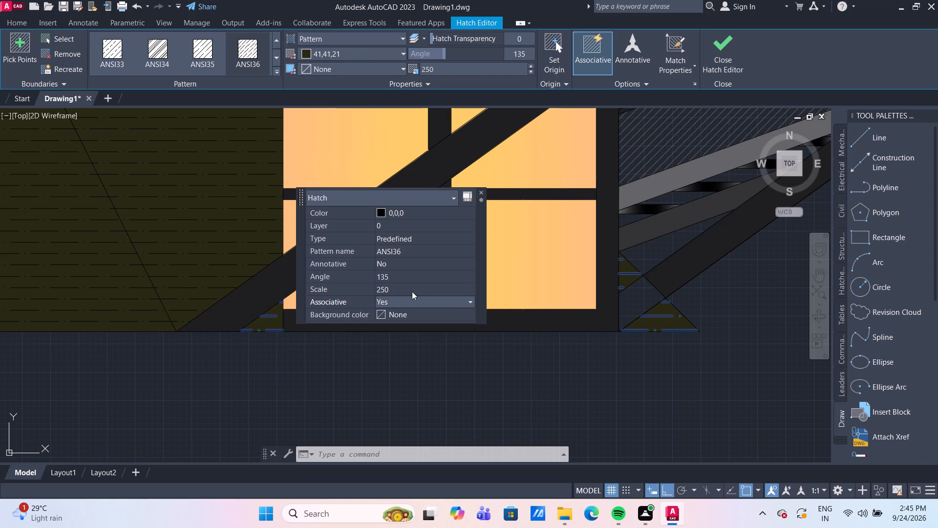
Set the scale of the brace-foot triangles' ANSI36 hatch to 200.
{"action": "left_click", "coordinate": [412, 291]}
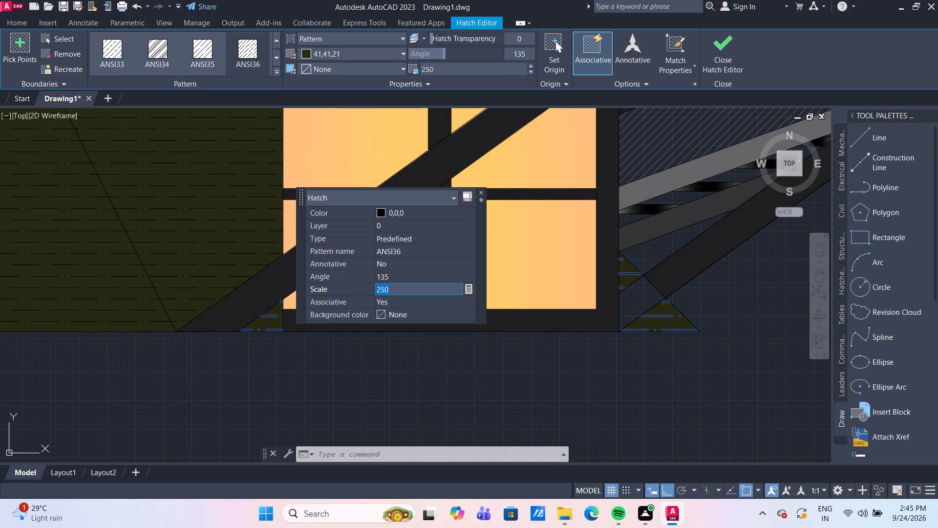
{"action": "type", "text": "200"}
{"action": "key", "text": "Return"}
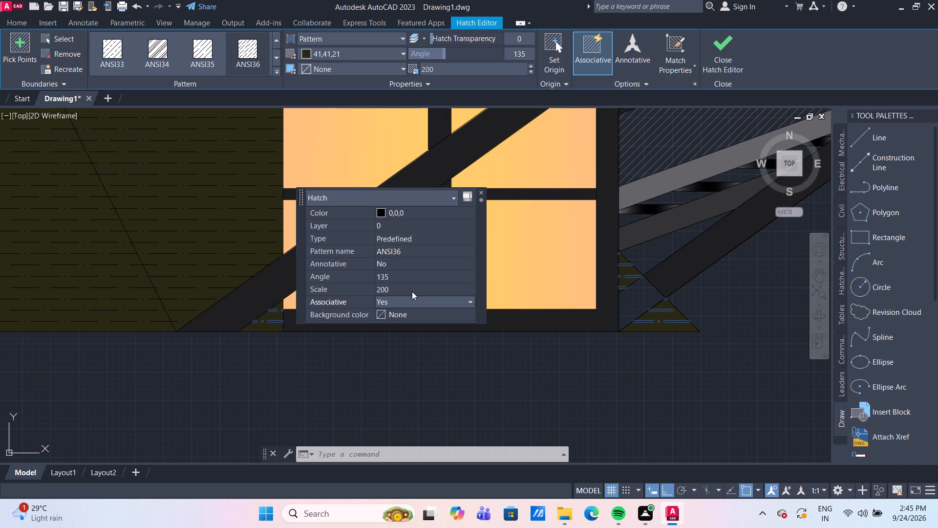
{"action": "key", "text": "Escape"}
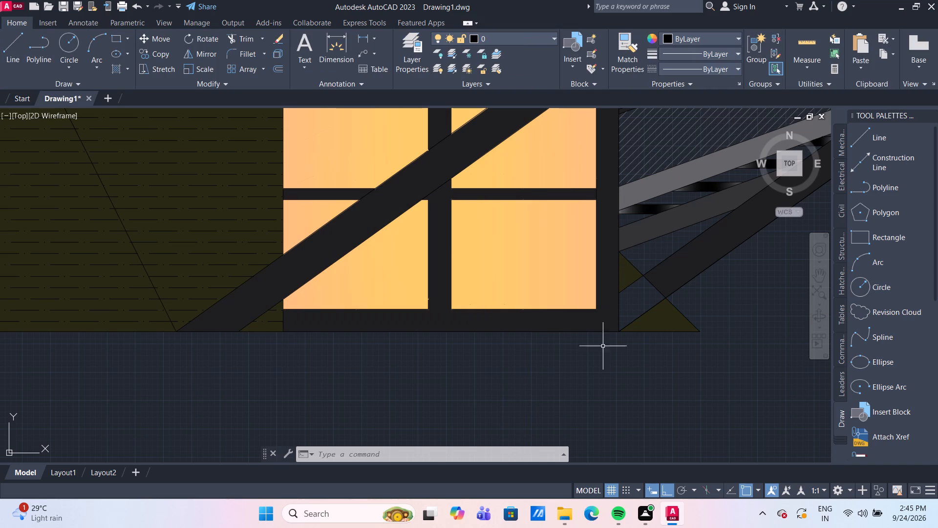
Examine the hatch properties of the solid-filled triangles at the feet of both braces.
{"action": "left_click", "coordinate": [661, 319]}
{"action": "key", "text": "Escape"}
{"action": "left_click", "coordinate": [669, 319]}
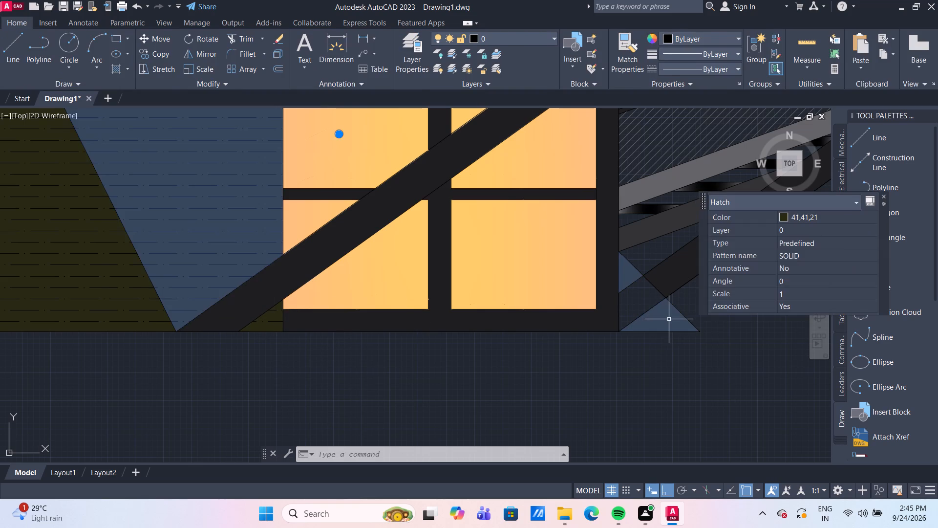
{"action": "key", "text": "Escape"}
{"action": "left_click", "coordinate": [270, 320]}
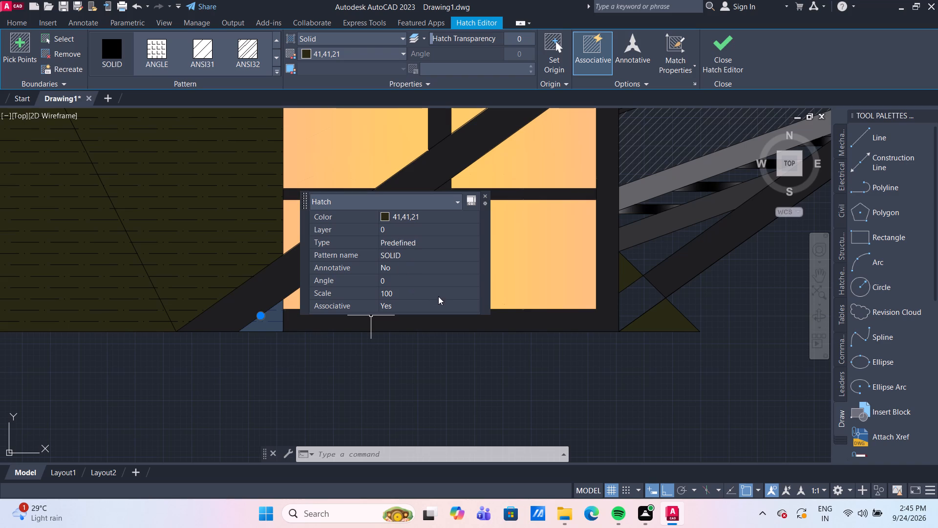
{"action": "key", "text": "Escape"}
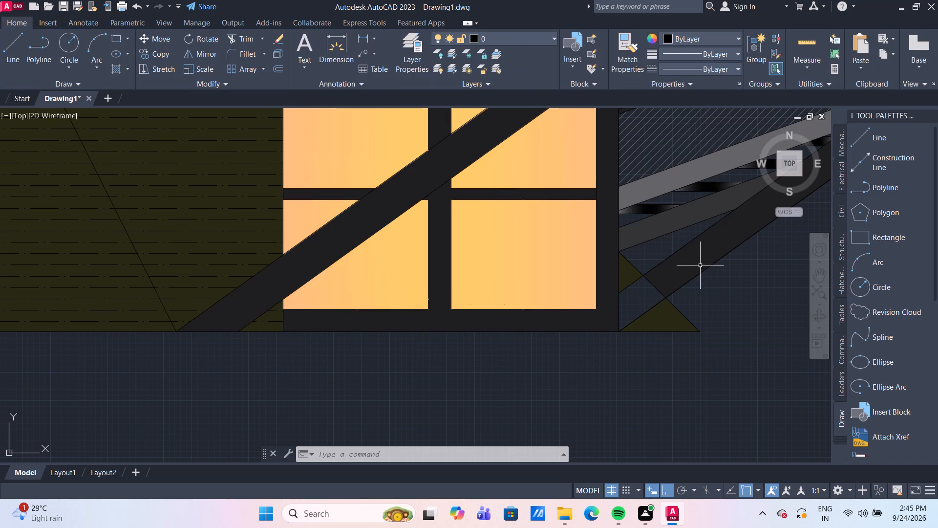
{"action": "left_click", "coordinate": [672, 317]}
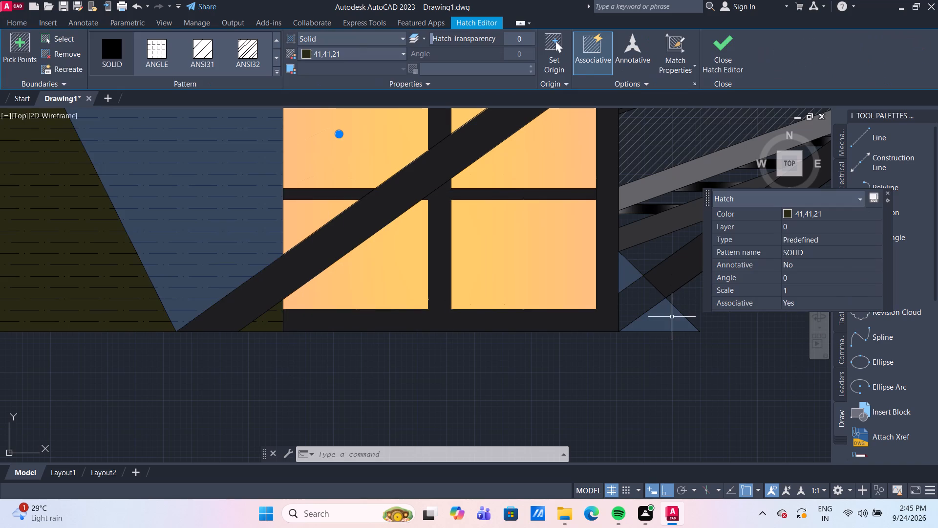
{"action": "key", "text": "Escape"}
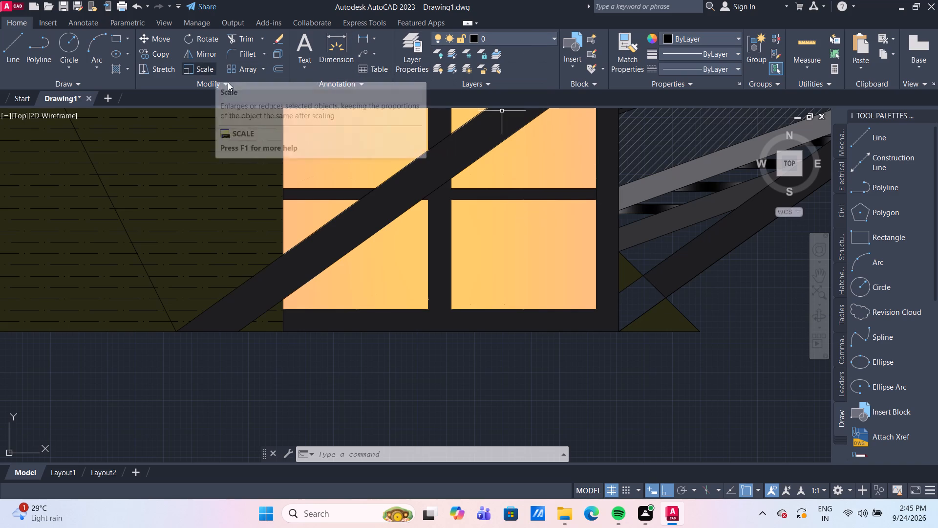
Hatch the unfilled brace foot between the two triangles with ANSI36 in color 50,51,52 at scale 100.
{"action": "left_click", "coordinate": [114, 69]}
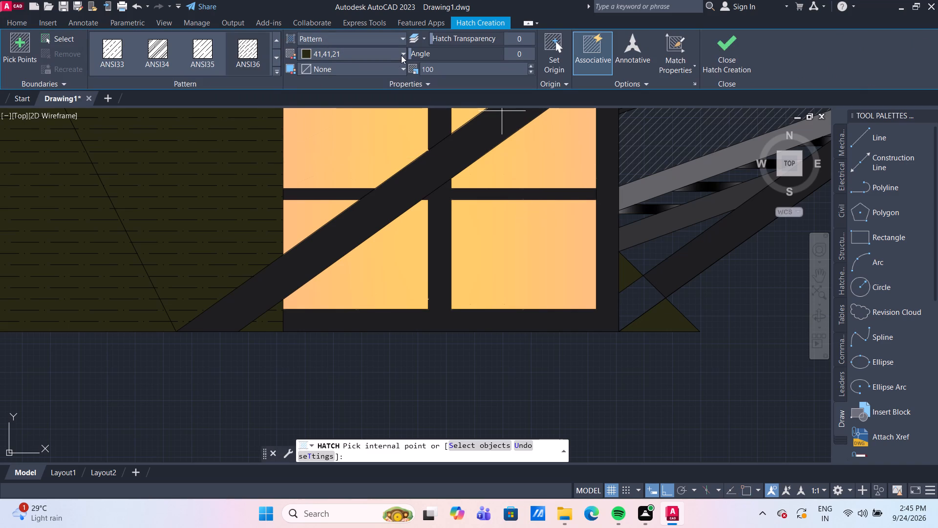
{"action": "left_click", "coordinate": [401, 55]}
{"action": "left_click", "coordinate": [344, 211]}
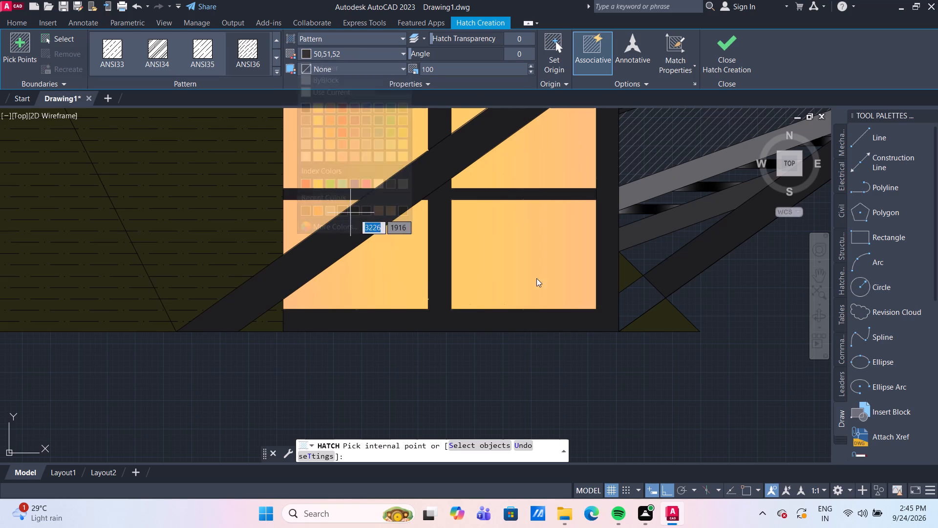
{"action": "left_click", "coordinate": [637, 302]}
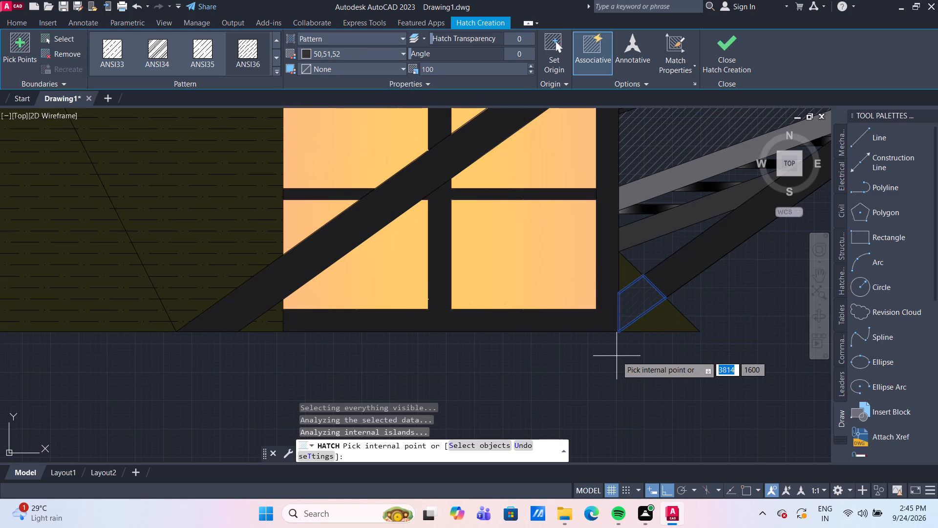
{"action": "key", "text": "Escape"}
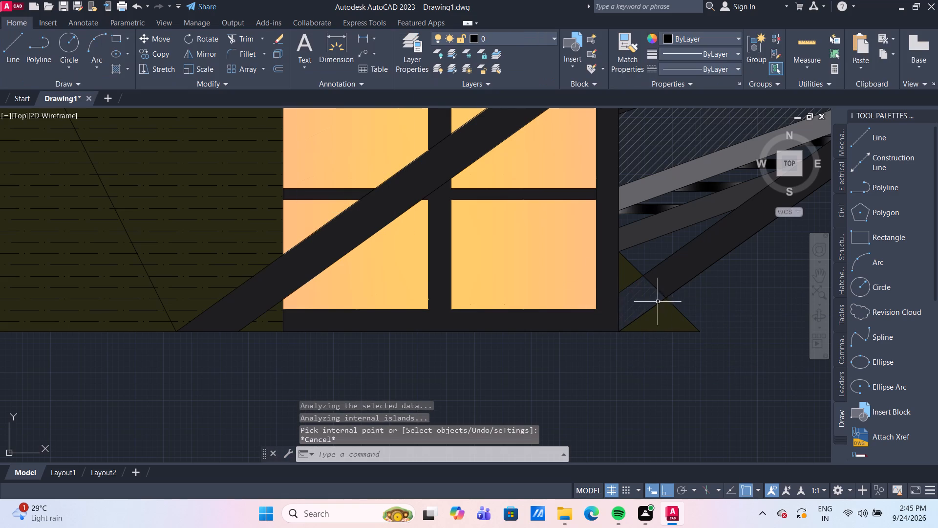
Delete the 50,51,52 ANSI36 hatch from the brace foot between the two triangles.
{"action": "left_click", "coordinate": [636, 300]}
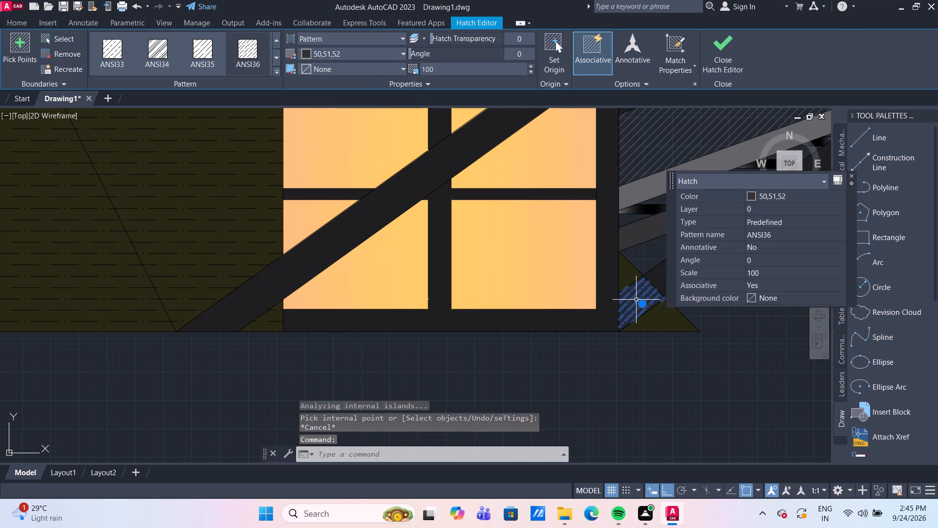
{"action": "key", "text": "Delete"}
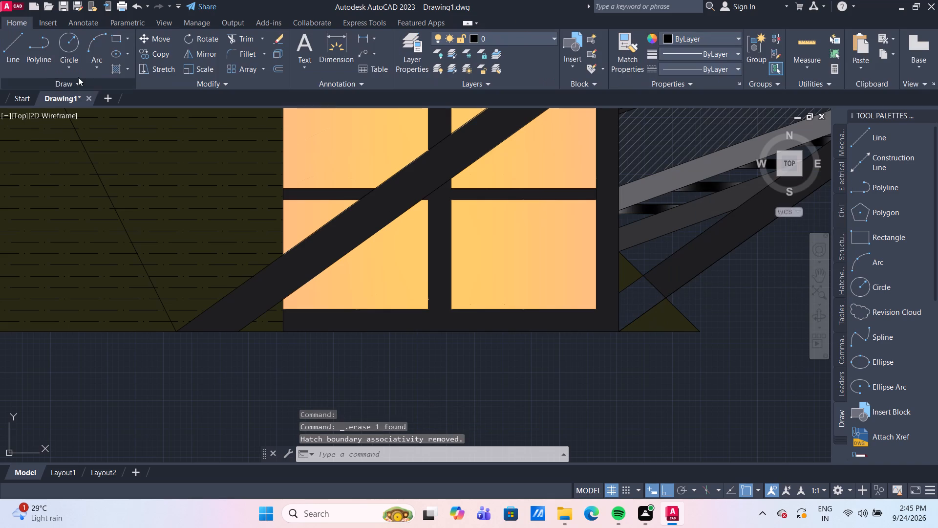
Fill the brace foot between the two triangles with a solid hatch in color 30,30,31.
{"action": "left_click", "coordinate": [117, 70]}
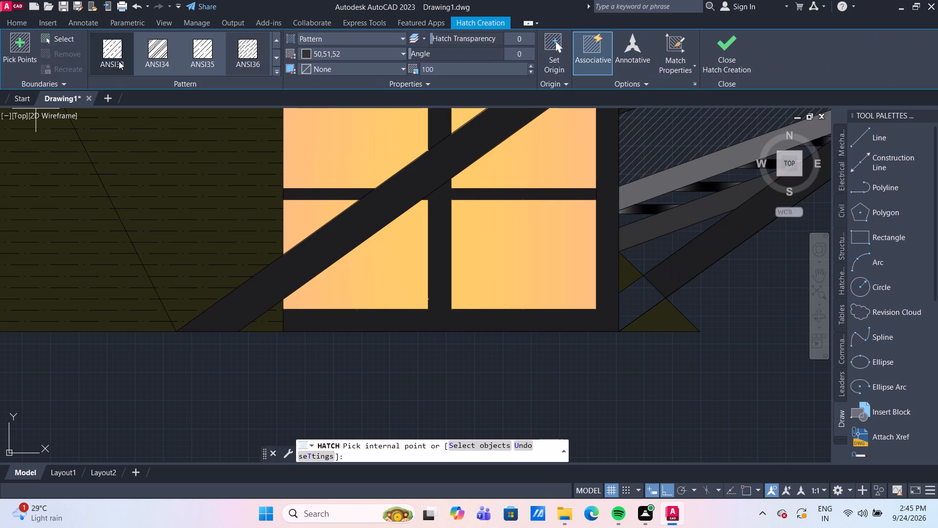
{"action": "scroll", "coordinate": [182, 53], "scroll_direction": "up", "scroll_amount": 7}
{"action": "left_click", "coordinate": [123, 56]}
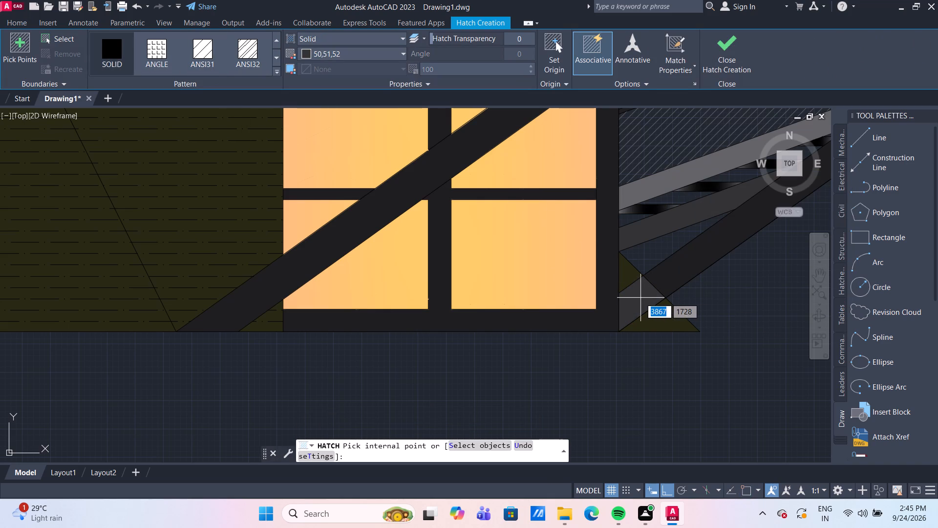
{"action": "left_click", "coordinate": [380, 55]}
{"action": "left_click", "coordinate": [407, 211]}
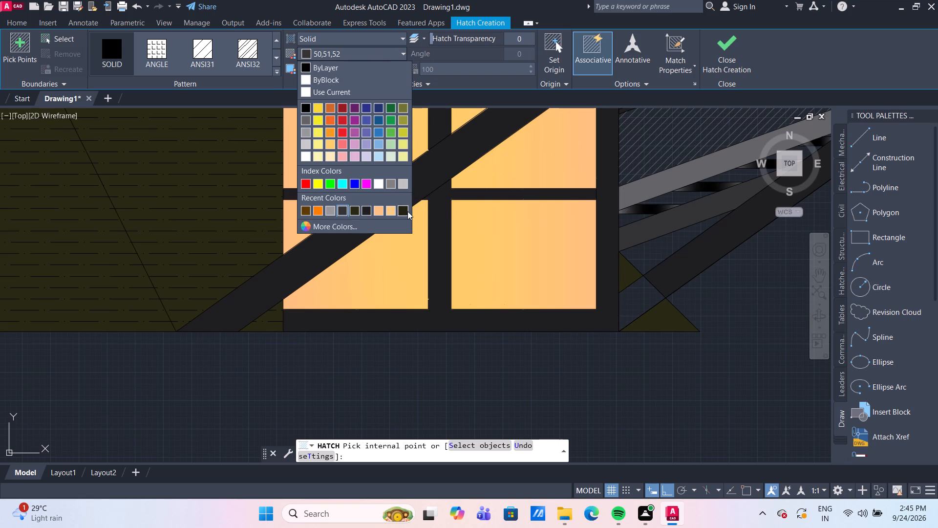
{"action": "left_click", "coordinate": [333, 52]}
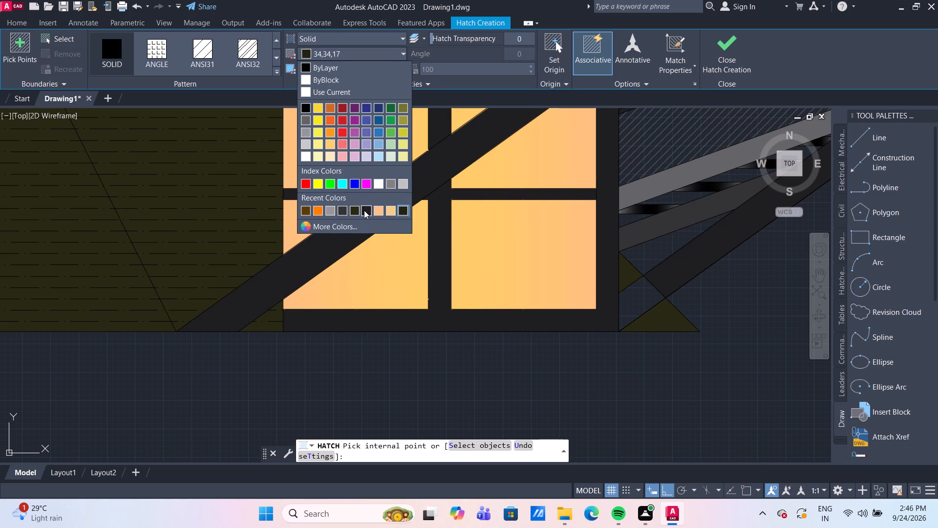
{"action": "left_click", "coordinate": [364, 210]}
{"action": "left_click", "coordinate": [636, 300]}
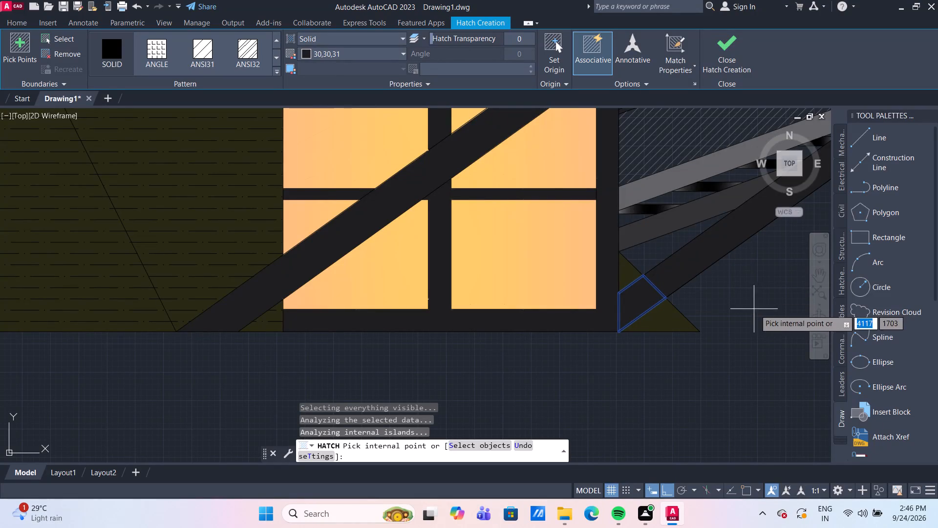
{"action": "key", "text": "Escape"}
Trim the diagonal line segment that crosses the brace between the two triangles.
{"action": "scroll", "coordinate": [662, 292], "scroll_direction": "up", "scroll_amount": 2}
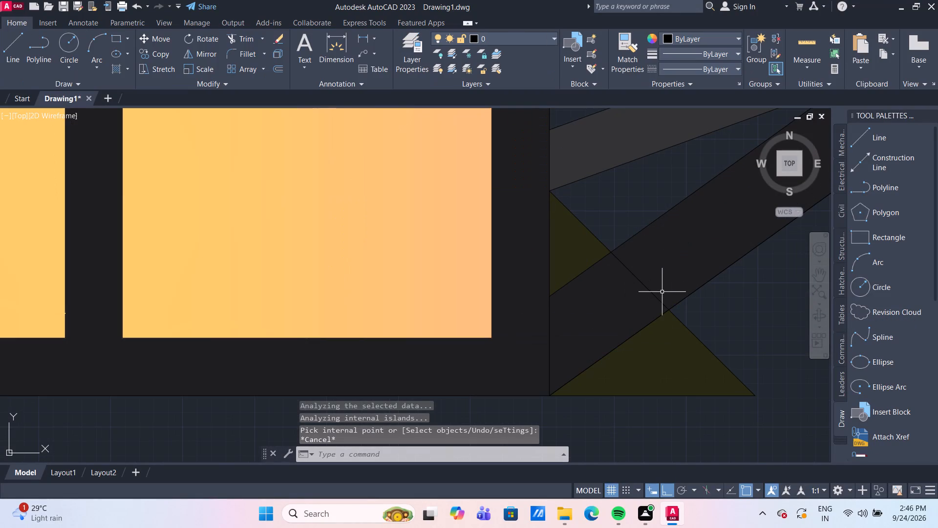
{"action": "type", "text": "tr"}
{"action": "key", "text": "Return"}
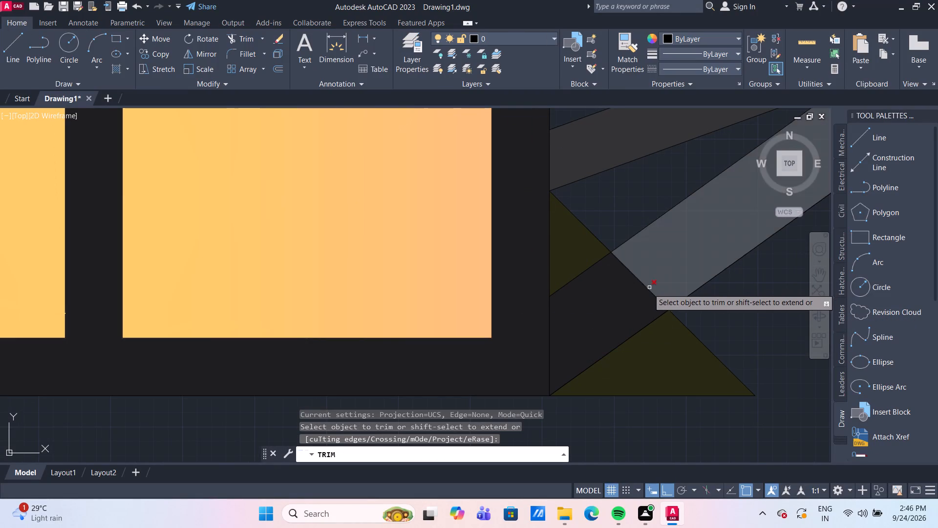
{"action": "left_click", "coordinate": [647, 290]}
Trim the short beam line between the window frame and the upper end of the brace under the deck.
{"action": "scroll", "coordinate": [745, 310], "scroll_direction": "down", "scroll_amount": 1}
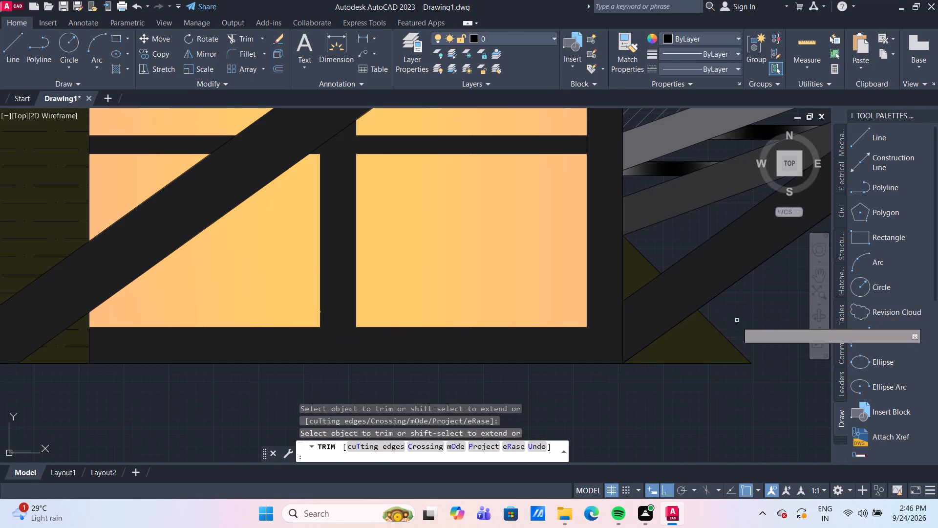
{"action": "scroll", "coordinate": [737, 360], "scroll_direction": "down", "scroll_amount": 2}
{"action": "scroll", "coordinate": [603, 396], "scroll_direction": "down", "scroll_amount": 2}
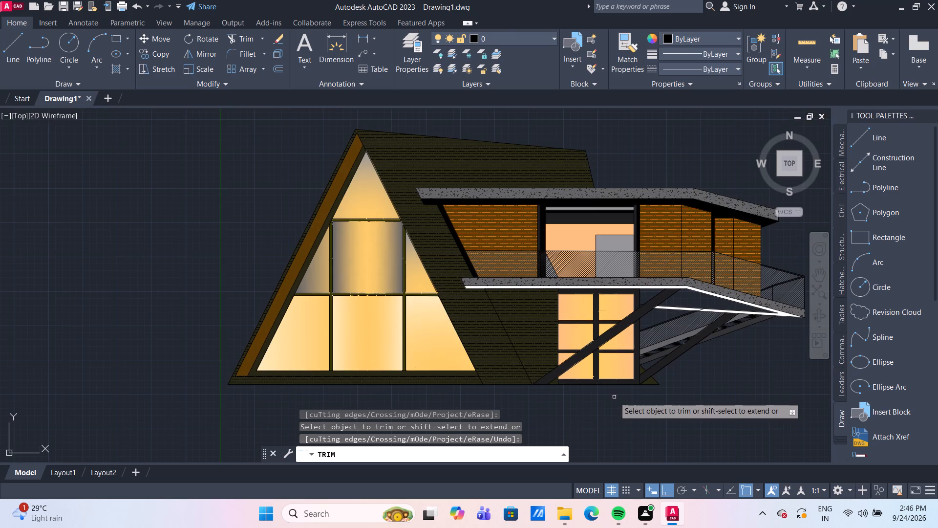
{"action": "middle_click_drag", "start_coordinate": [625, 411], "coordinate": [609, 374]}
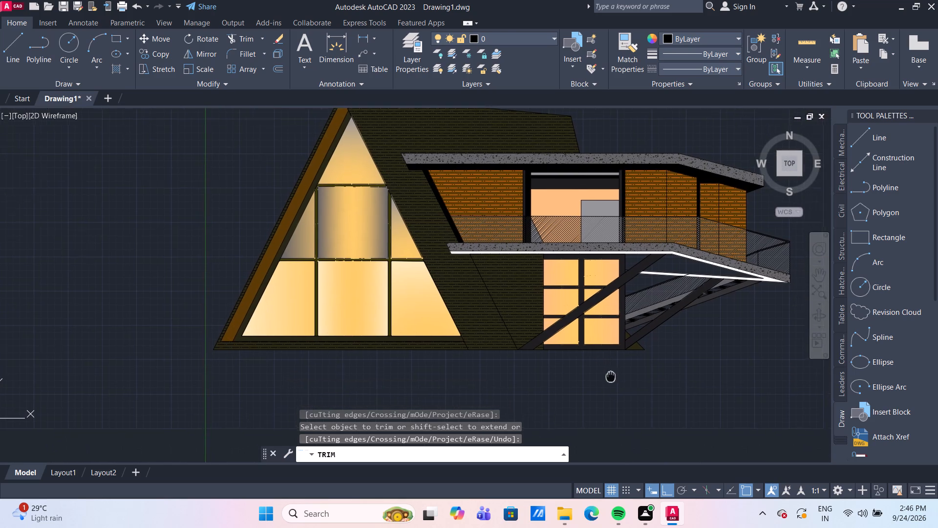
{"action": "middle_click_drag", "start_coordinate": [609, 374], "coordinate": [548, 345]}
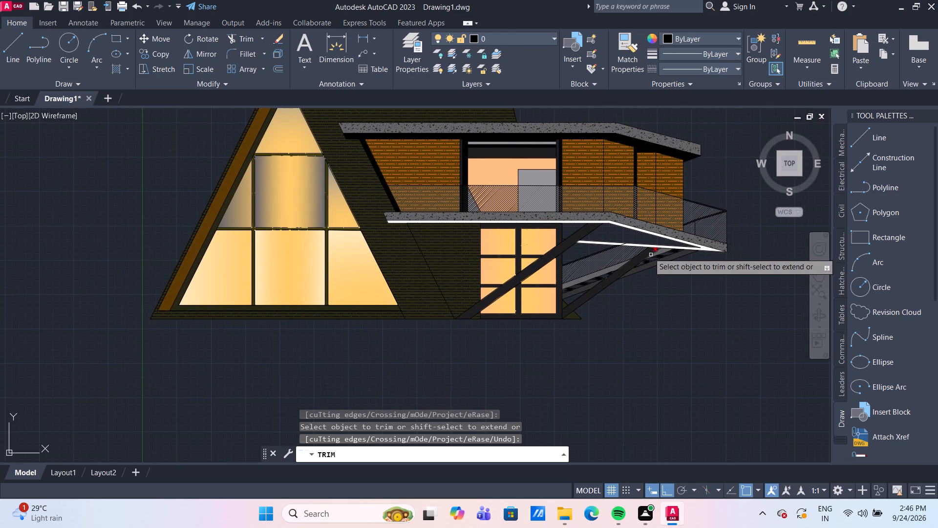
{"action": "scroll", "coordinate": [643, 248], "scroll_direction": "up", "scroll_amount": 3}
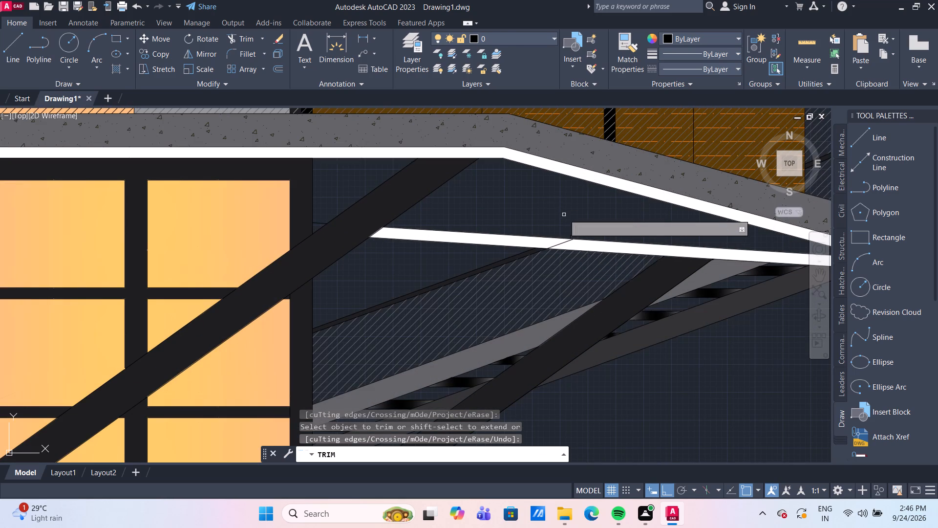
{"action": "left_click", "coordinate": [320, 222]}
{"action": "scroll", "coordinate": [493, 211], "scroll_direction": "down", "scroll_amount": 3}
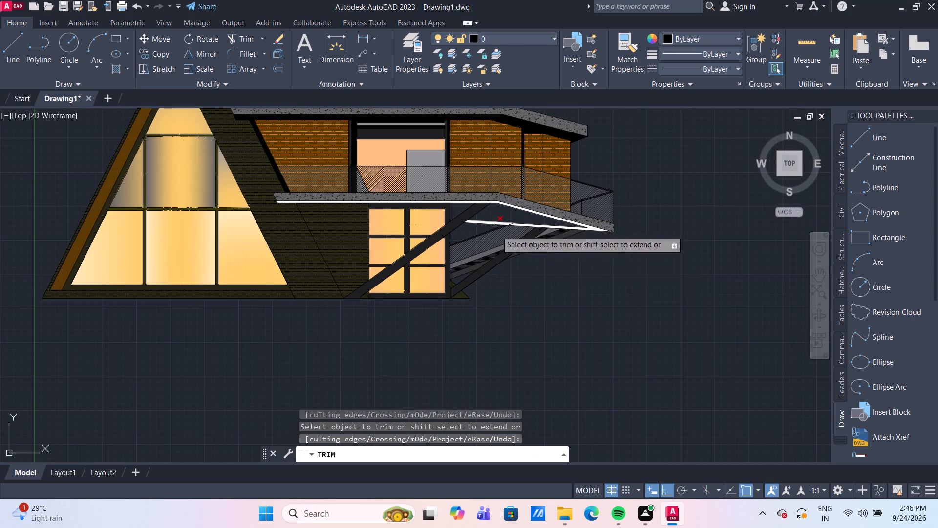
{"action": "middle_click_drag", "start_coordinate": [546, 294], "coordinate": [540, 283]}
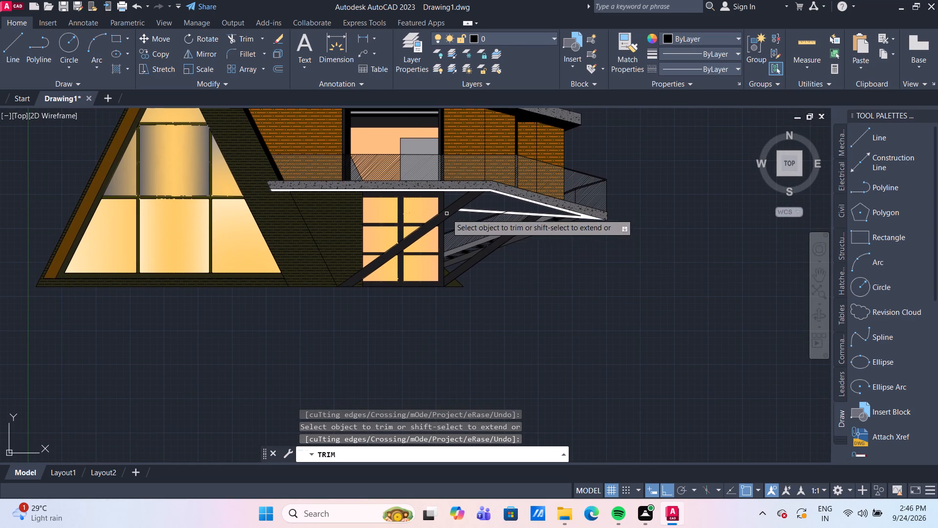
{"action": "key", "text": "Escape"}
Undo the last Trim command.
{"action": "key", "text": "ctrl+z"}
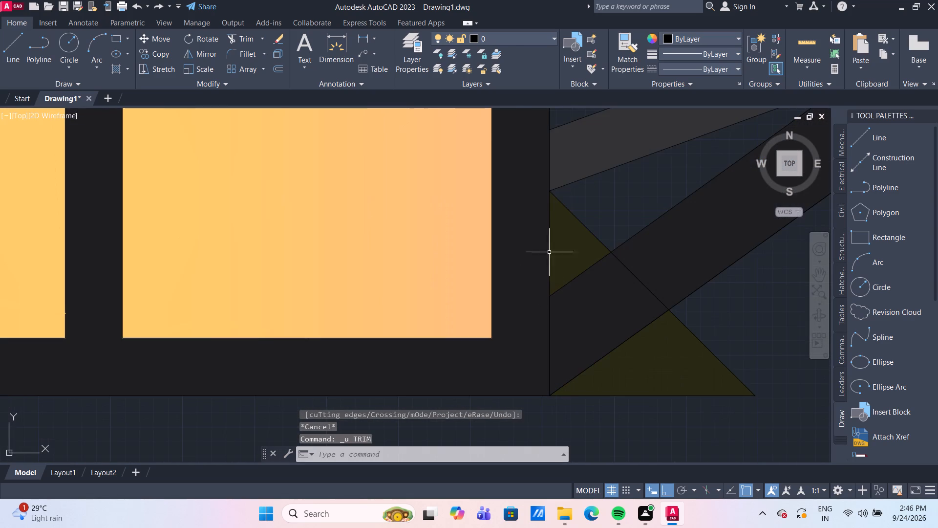
Trim only the diagonal line segment crossing the brace foot between the two triangles.
{"action": "scroll", "coordinate": [549, 252], "scroll_direction": "down", "scroll_amount": 3}
{"action": "scroll", "coordinate": [584, 173], "scroll_direction": "down", "scroll_amount": 2}
{"action": "scroll", "coordinate": [586, 145], "scroll_direction": "up", "scroll_amount": 1}
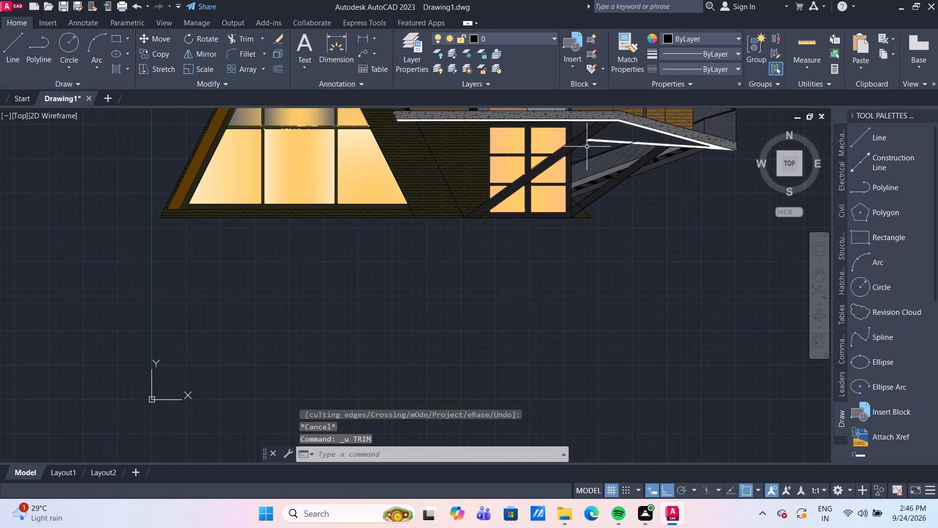
{"action": "scroll", "coordinate": [586, 145], "scroll_direction": "up", "scroll_amount": 1}
{"action": "scroll", "coordinate": [578, 312], "scroll_direction": "up", "scroll_amount": 2}
{"action": "type", "text": "tr"}
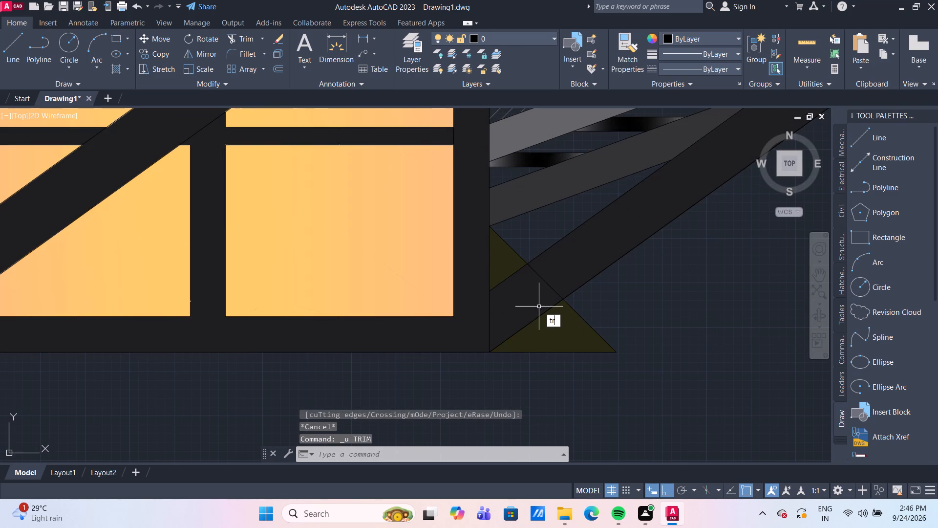
{"action": "key", "text": "Return"}
{"action": "left_click", "coordinate": [547, 284]}
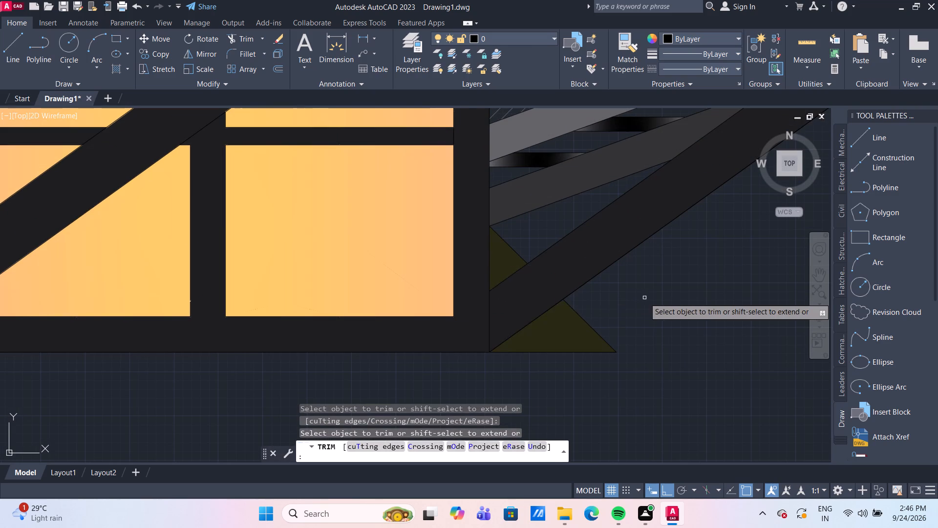
{"action": "scroll", "coordinate": [648, 298], "scroll_direction": "down", "scroll_amount": 5}
{"action": "scroll", "coordinate": [652, 251], "scroll_direction": "up", "scroll_amount": 6}
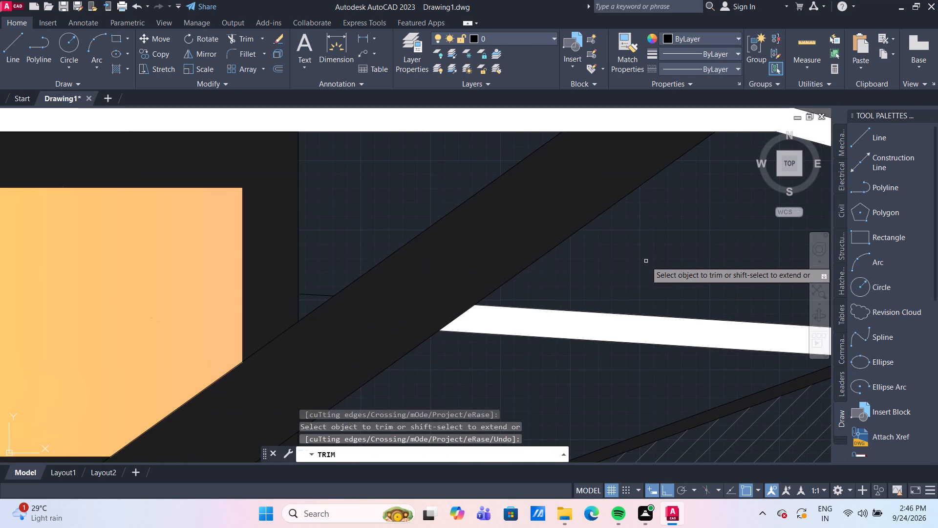
{"action": "key", "text": "Escape"}
Set the solid hatch colour to white 255,255,255 for the beam gap between the window frame and the brace.
{"action": "scroll", "coordinate": [127, 193], "scroll_direction": "down", "scroll_amount": 1}
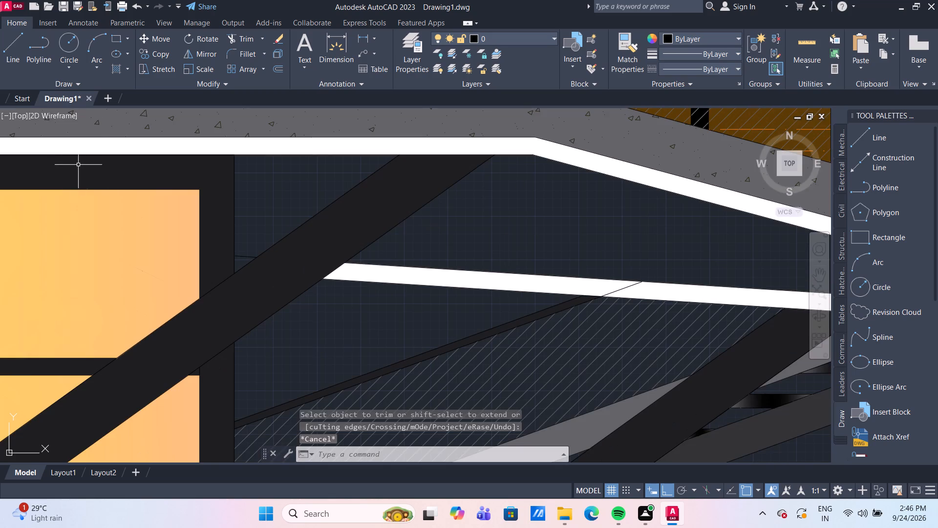
{"action": "left_click", "coordinate": [116, 70]}
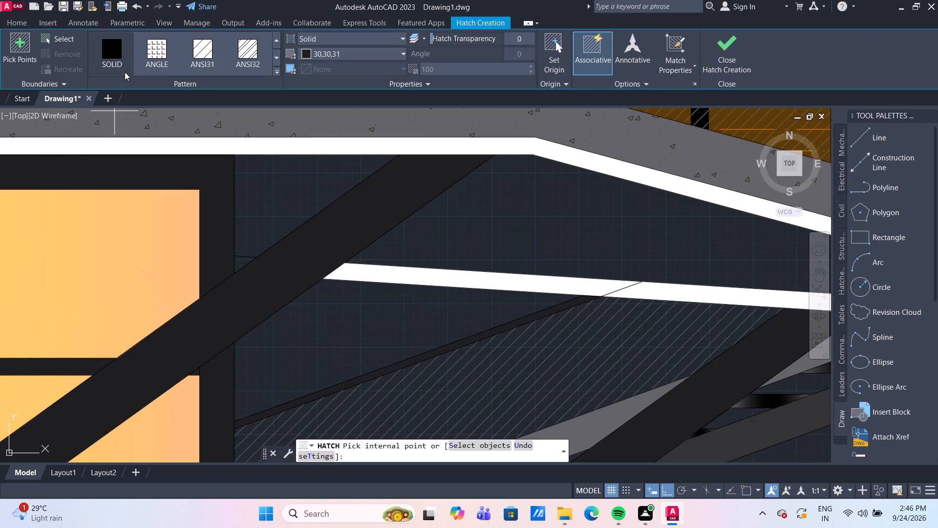
{"action": "left_click", "coordinate": [113, 53]}
{"action": "left_click", "coordinate": [333, 49]}
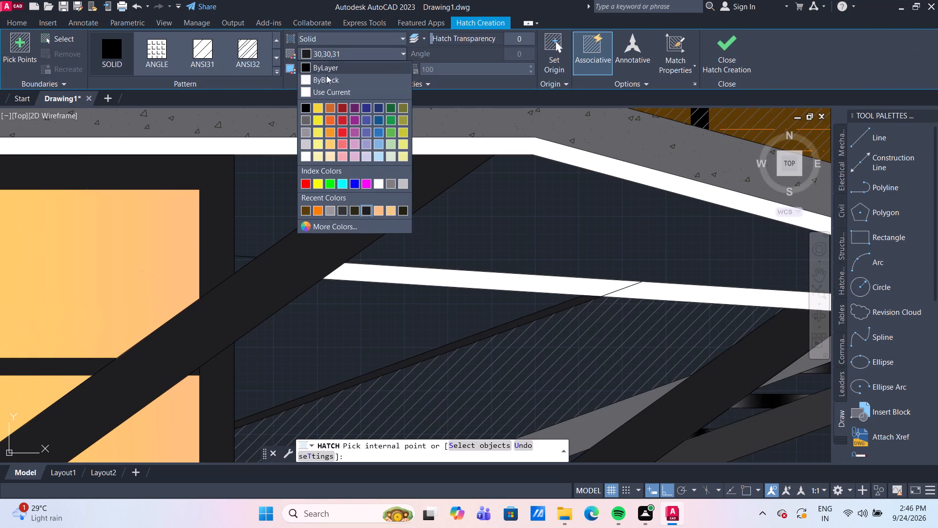
{"action": "left_click", "coordinate": [307, 155]}
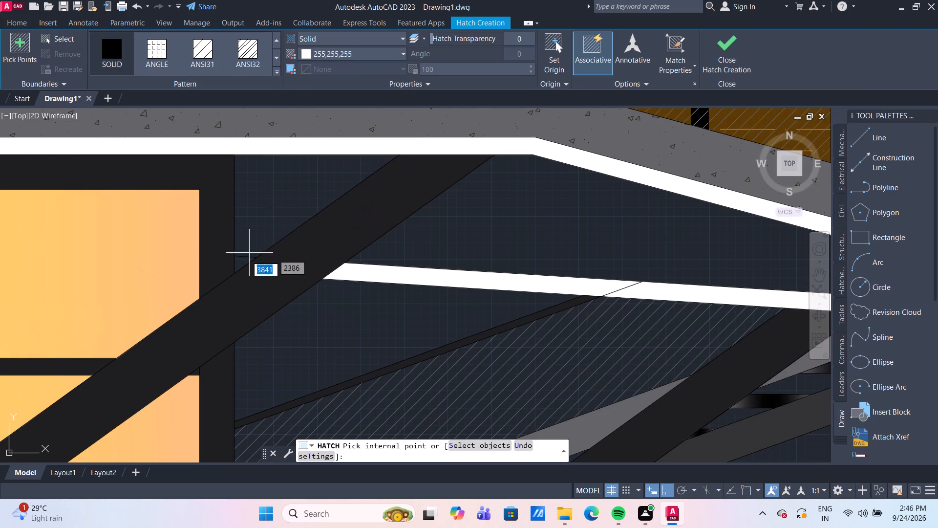
{"action": "scroll", "coordinate": [243, 260], "scroll_direction": "up", "scroll_amount": 3}
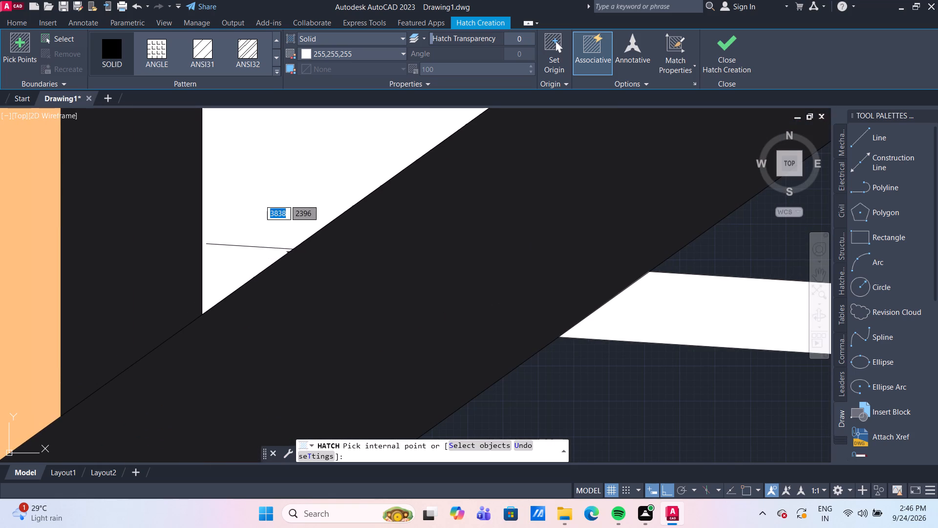
{"action": "key", "text": "Escape"}
Extend the short beam line beside the brace to the edge of the window frame.
{"action": "key", "text": "e"}
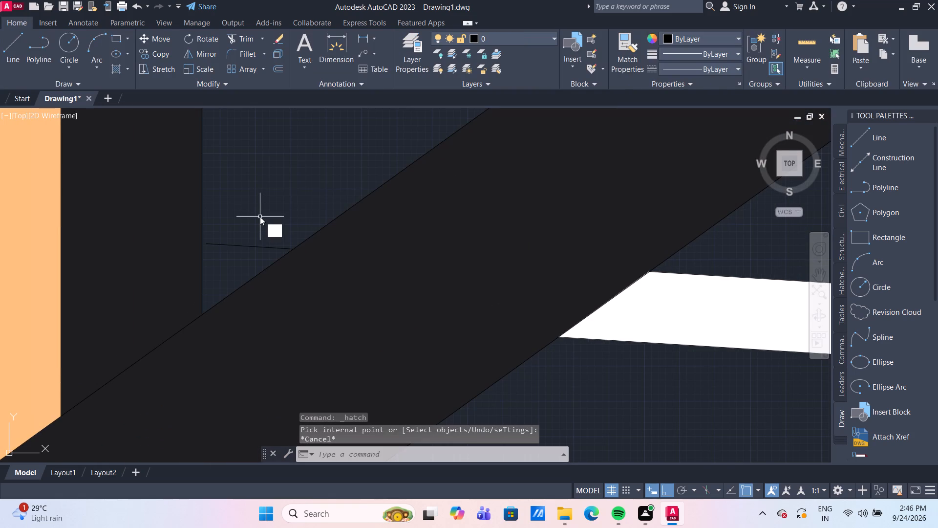
{"action": "key", "text": "x"}
{"action": "key", "text": "Return"}
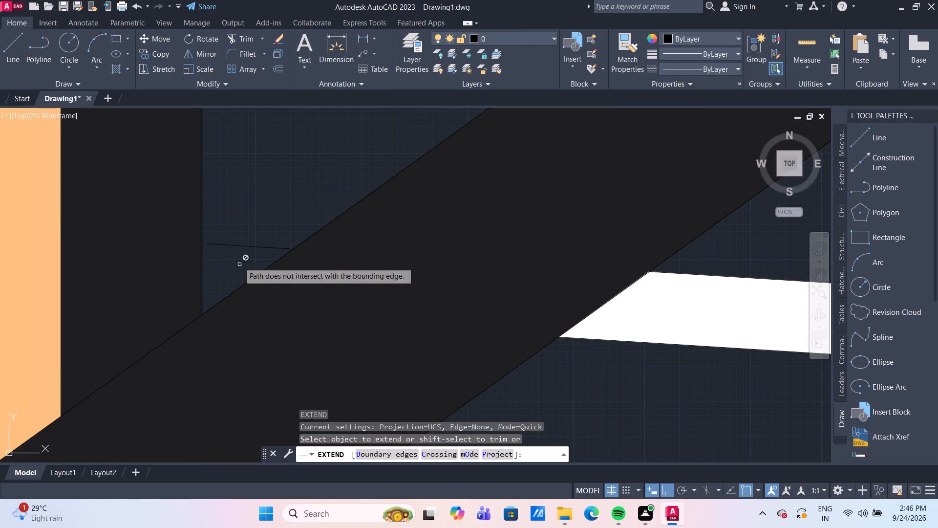
{"action": "left_click", "coordinate": [239, 247]}
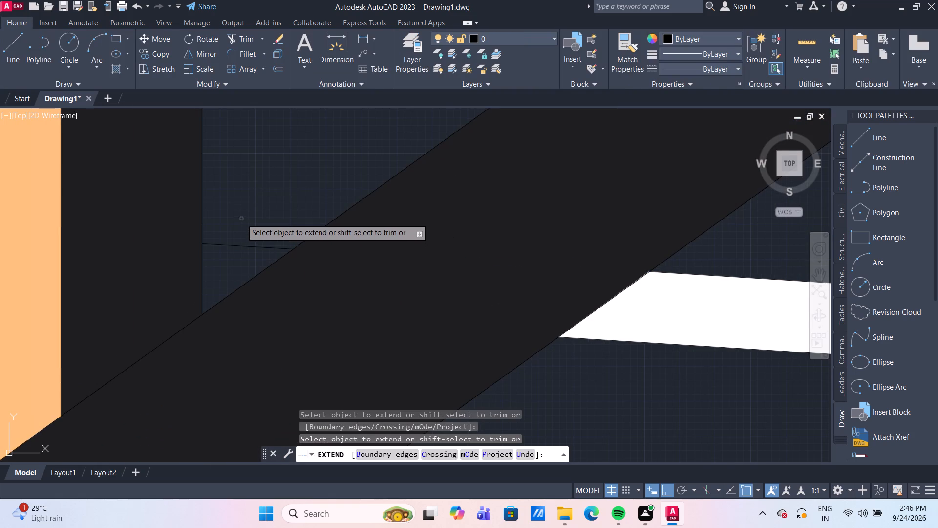
{"action": "key", "text": "Escape"}
Fill the small triangle between the window frame, beam line and brace with the solid white hatch.
{"action": "left_click", "coordinate": [118, 64]}
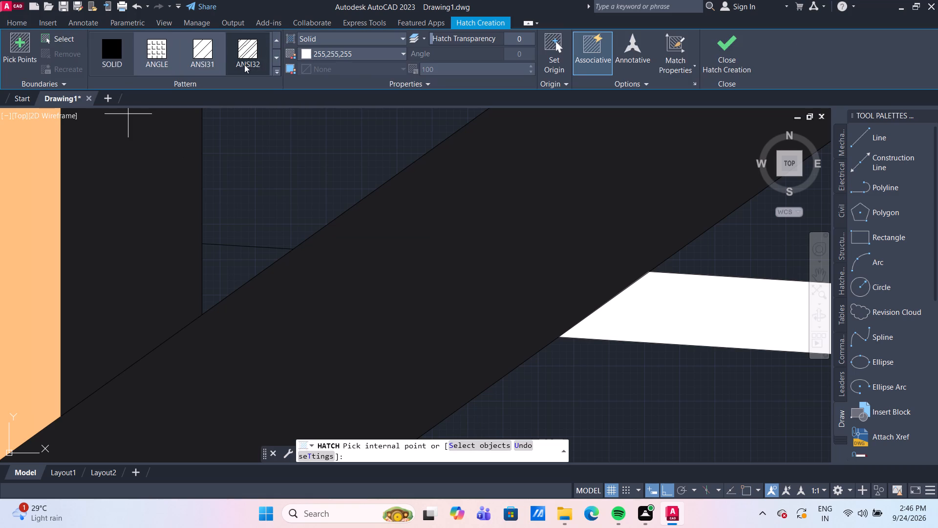
{"action": "left_click", "coordinate": [234, 264]}
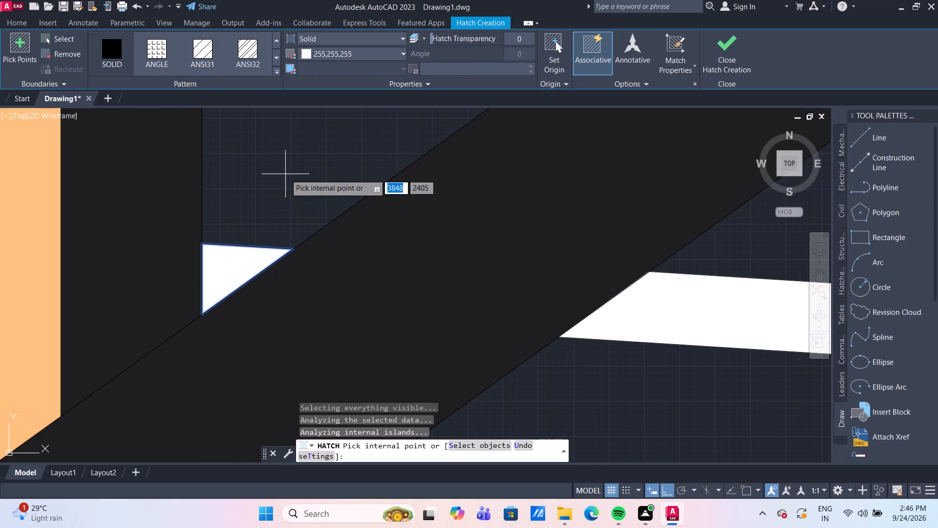
{"action": "key", "text": "Escape"}
Fill both areas under the deck, on either side of the brace, with a GR_CYLIN gradient from 99,100,102 to 0,0,0.
{"action": "scroll", "coordinate": [288, 176], "scroll_direction": "down", "scroll_amount": 5}
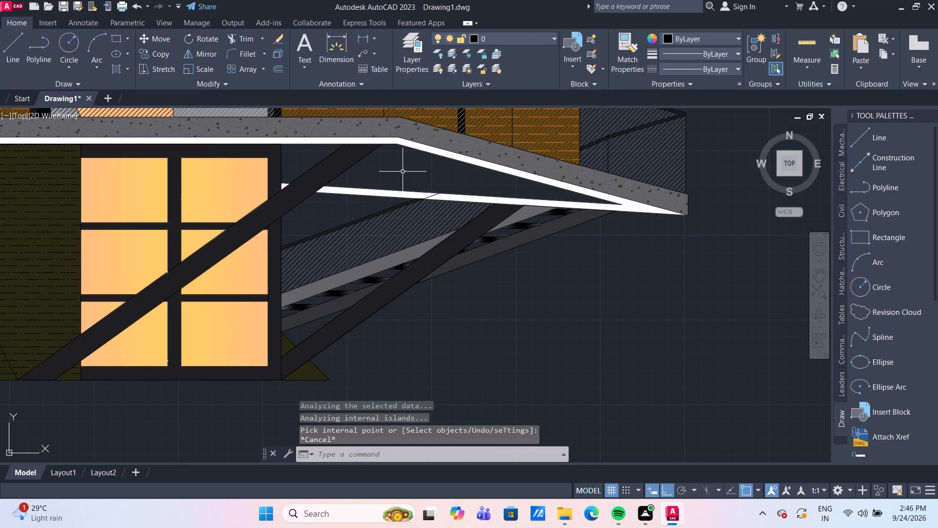
{"action": "middle_click_drag", "start_coordinate": [403, 171], "coordinate": [390, 212]}
{"action": "scroll", "coordinate": [389, 213], "scroll_direction": "up", "scroll_amount": 1}
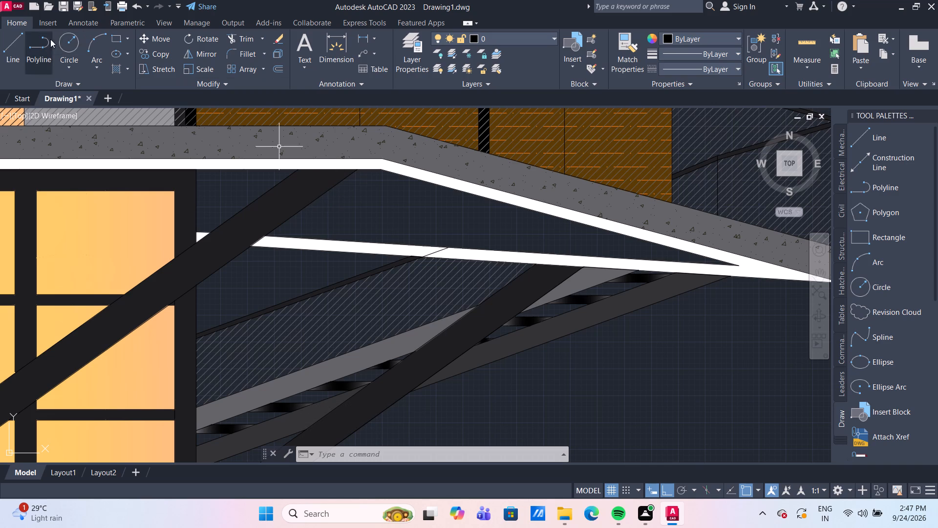
{"action": "left_click", "coordinate": [118, 70]}
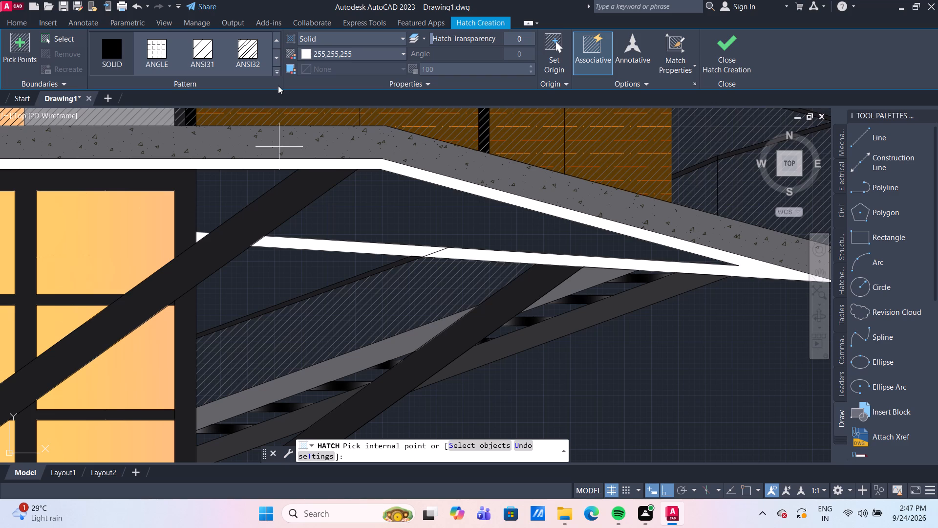
{"action": "key", "text": "Escape"}
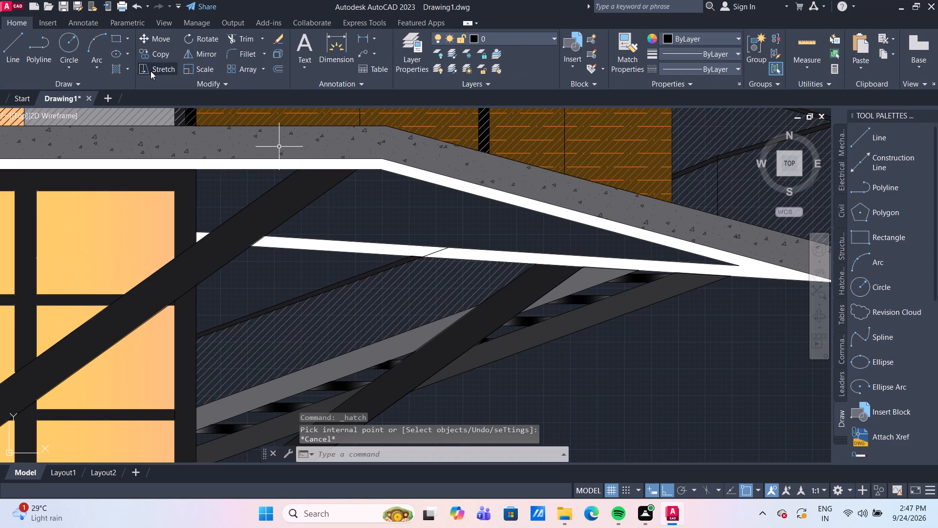
{"action": "left_click", "coordinate": [127, 70]}
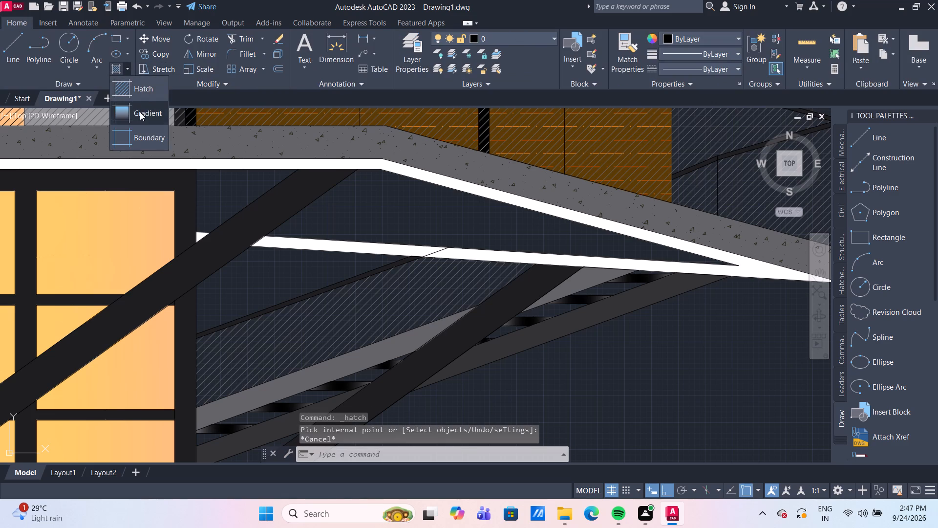
{"action": "left_click", "coordinate": [140, 114]}
{"action": "left_click", "coordinate": [205, 54]}
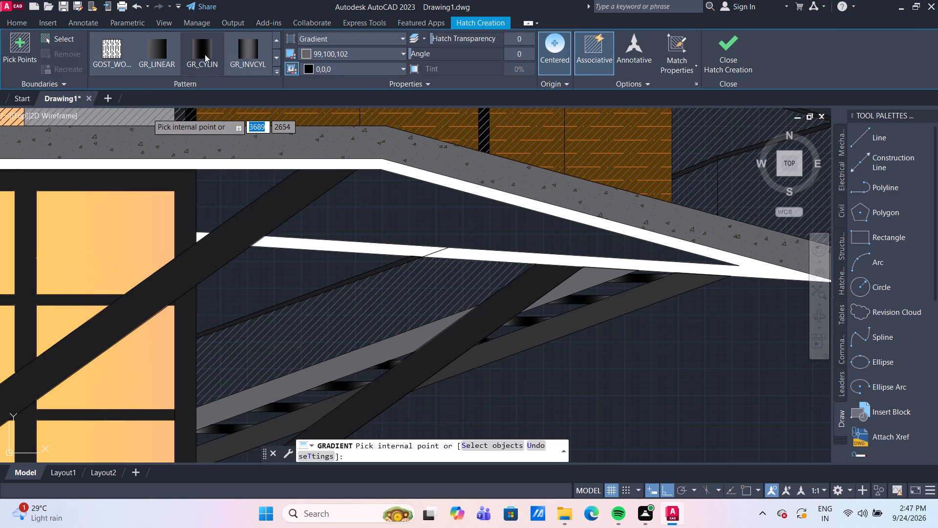
{"action": "left_click", "coordinate": [385, 215]}
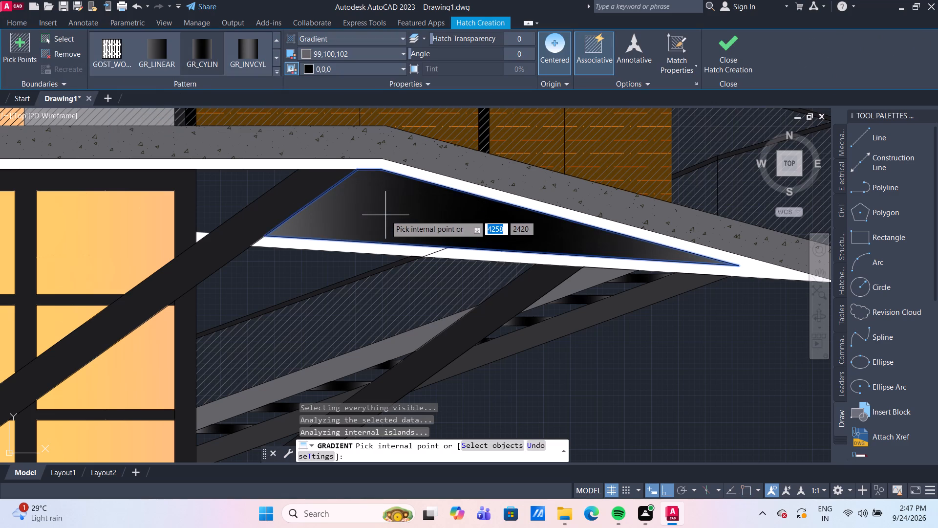
{"action": "left_click", "coordinate": [239, 195]}
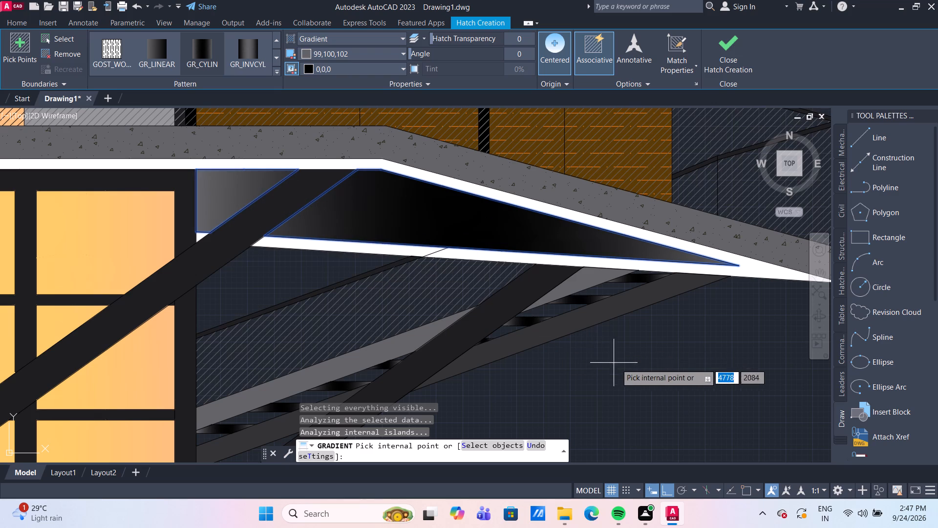
{"action": "key", "text": "Return"}
Trim the stray diagonal line segment that crosses the lower white beam above the stair railing.
{"action": "scroll", "coordinate": [627, 365], "scroll_direction": "down", "scroll_amount": 2}
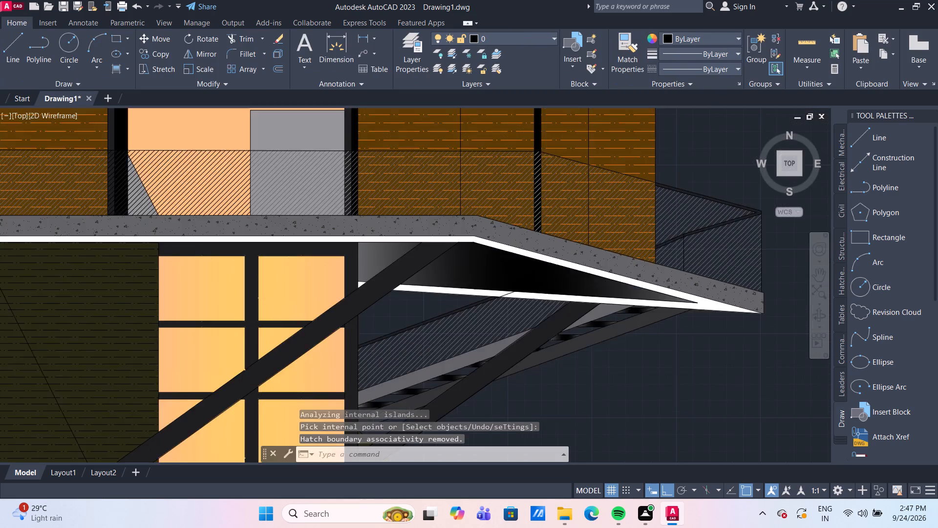
{"action": "scroll", "coordinate": [651, 375], "scroll_direction": "down", "scroll_amount": 1}
{"action": "scroll", "coordinate": [659, 387], "scroll_direction": "up", "scroll_amount": 1}
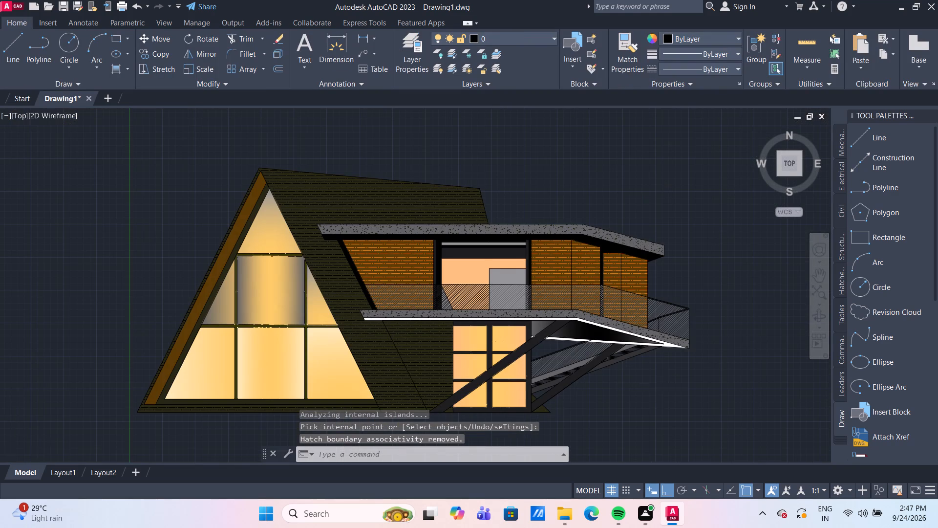
{"action": "scroll", "coordinate": [659, 388], "scroll_direction": "up", "scroll_amount": 1}
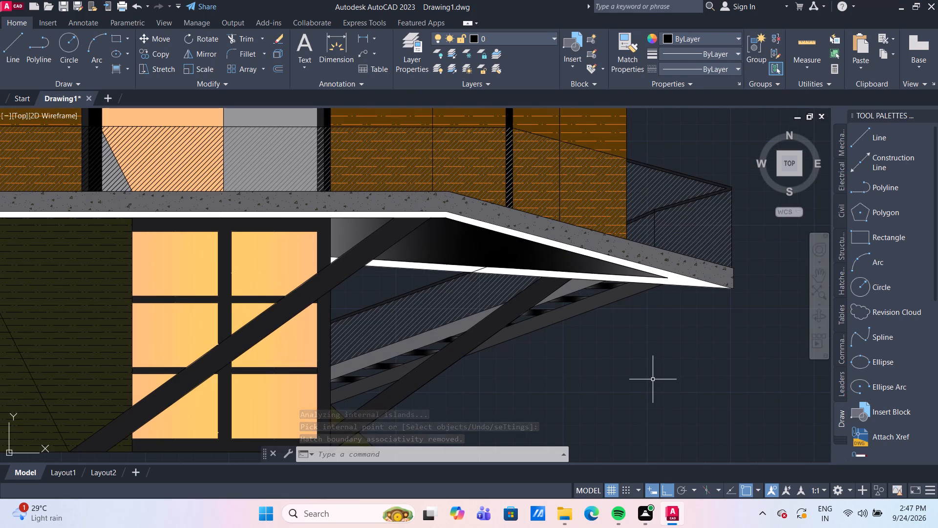
{"action": "middle_click_drag", "start_coordinate": [653, 379], "coordinate": [584, 397]}
{"action": "scroll", "coordinate": [556, 372], "scroll_direction": "down", "scroll_amount": 3}
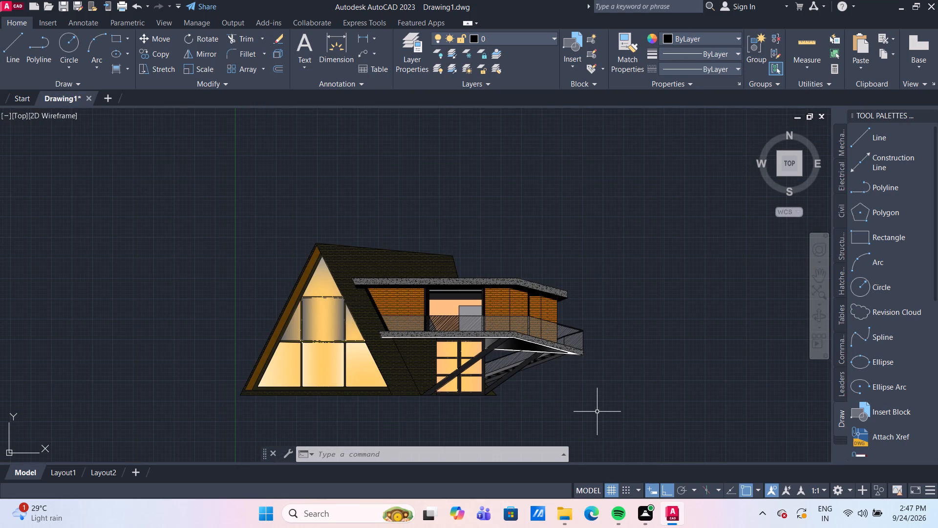
{"action": "scroll", "coordinate": [547, 396], "scroll_direction": "up", "scroll_amount": 2}
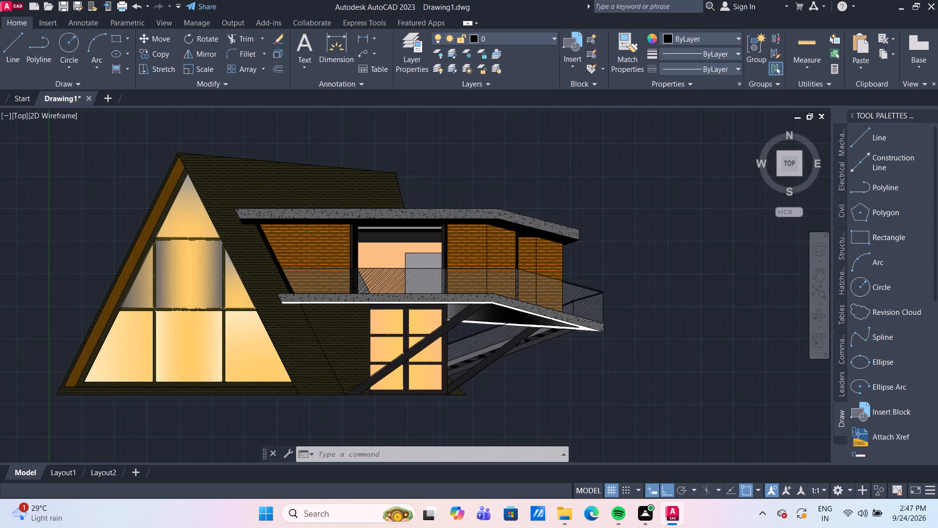
{"action": "scroll", "coordinate": [513, 296], "scroll_direction": "up", "scroll_amount": 3}
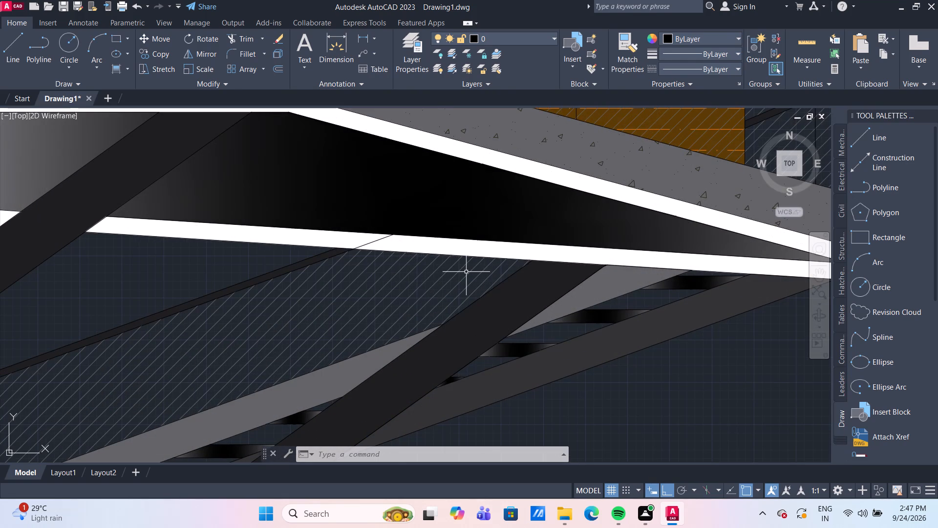
{"action": "type", "text": "tr"}
{"action": "key", "text": "Return"}
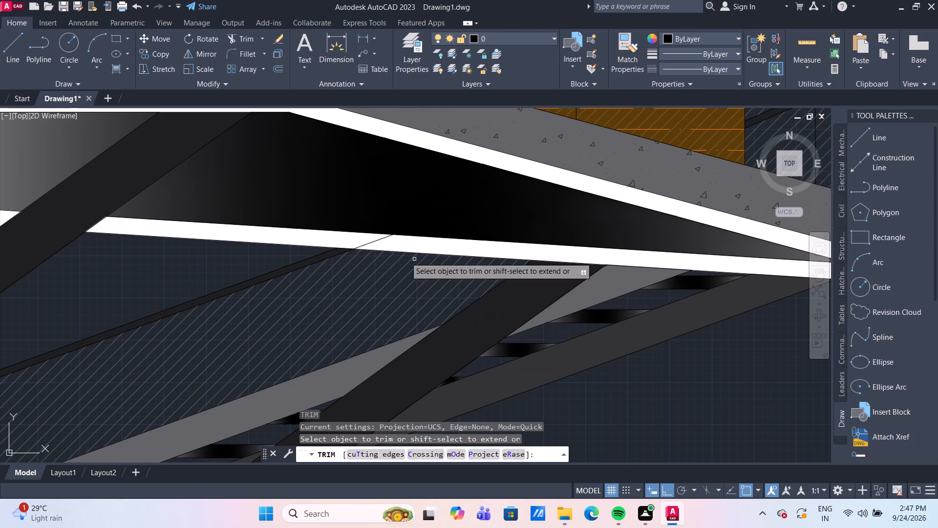
{"action": "left_click", "coordinate": [377, 242]}
Examine the whole house elevation and the area under the deck for remaining gaps and stray lines.
{"action": "scroll", "coordinate": [445, 265], "scroll_direction": "down", "scroll_amount": 2}
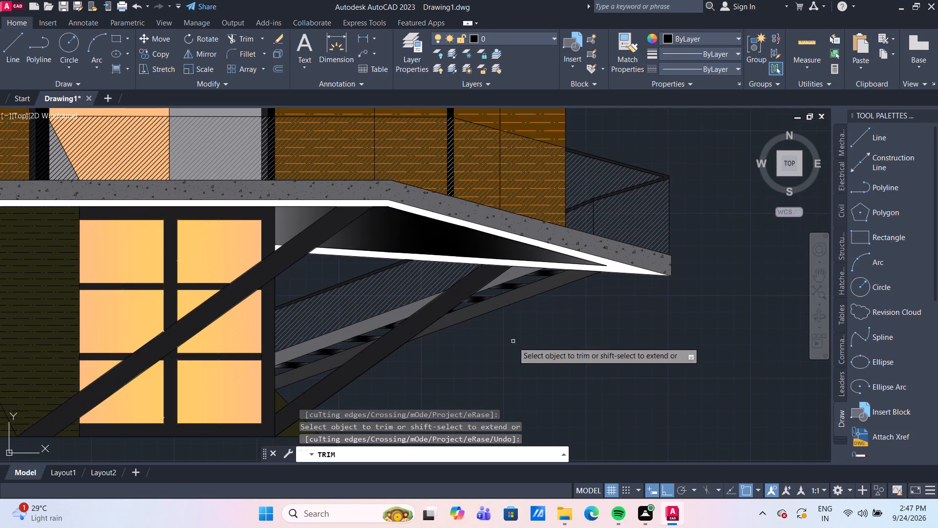
{"action": "scroll", "coordinate": [564, 338], "scroll_direction": "down", "scroll_amount": 2}
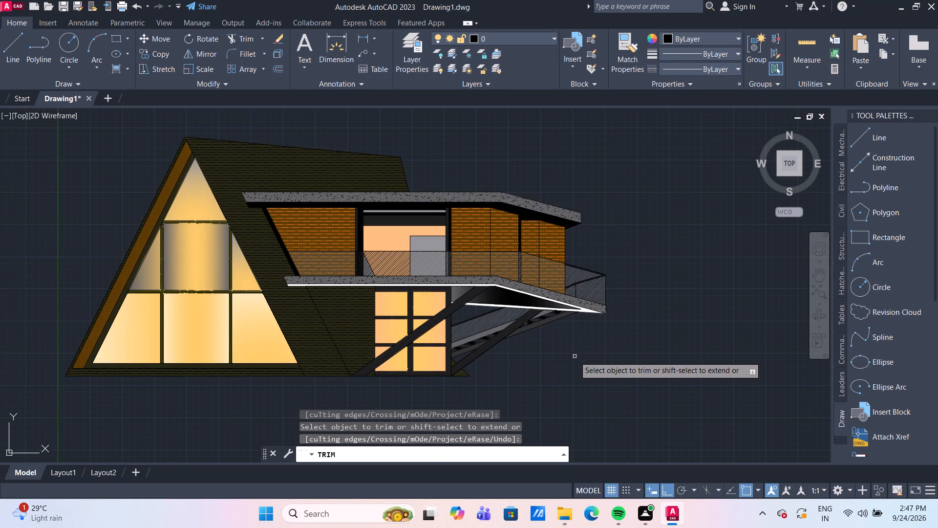
{"action": "middle_click_drag", "start_coordinate": [578, 356], "coordinate": [584, 327]}
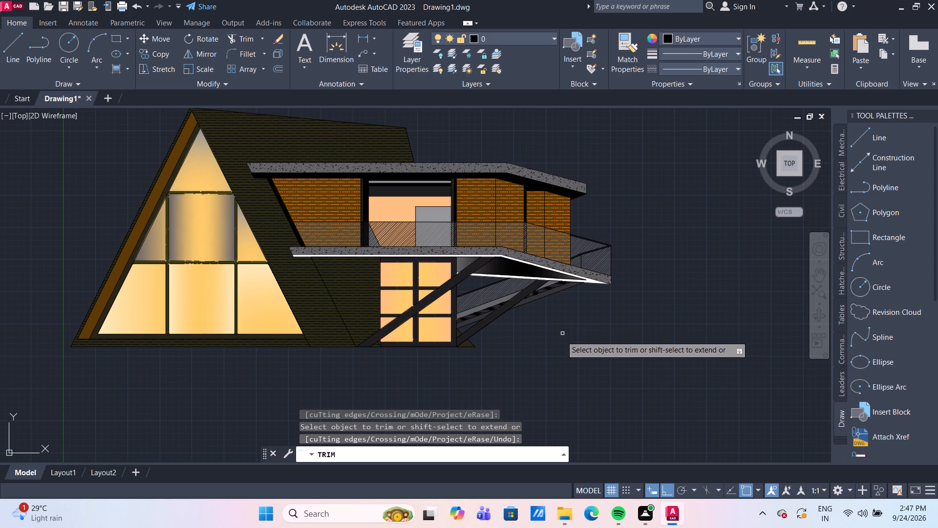
{"action": "scroll", "coordinate": [332, 306], "scroll_direction": "up", "scroll_amount": 3}
{"action": "scroll", "coordinate": [522, 347], "scroll_direction": "down", "scroll_amount": 4}
{"action": "middle_click_drag", "start_coordinate": [635, 379], "coordinate": [562, 342]}
{"action": "scroll", "coordinate": [553, 310], "scroll_direction": "up", "scroll_amount": 3}
{"action": "scroll", "coordinate": [553, 310], "scroll_direction": "down", "scroll_amount": 3}
{"action": "middle_click_drag", "start_coordinate": [573, 329], "coordinate": [579, 323]}
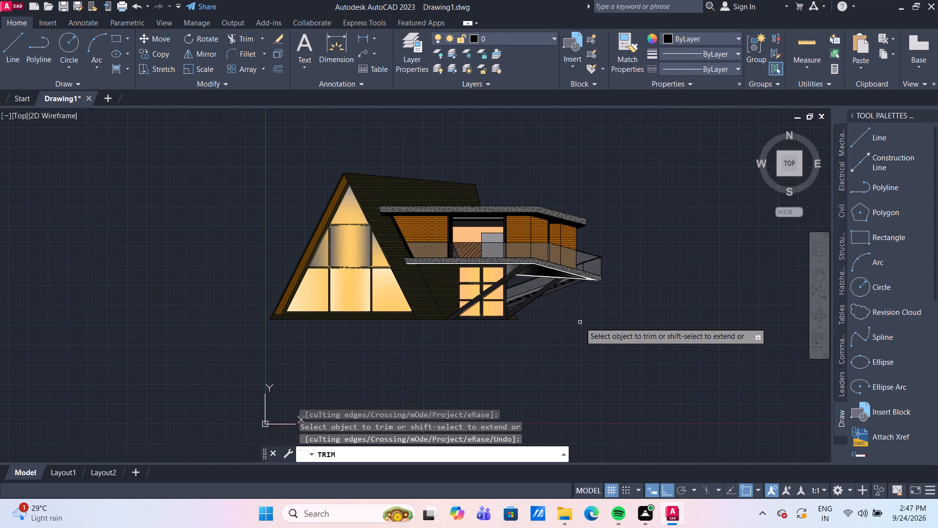
{"action": "key", "text": "Escape"}
Change the colour of the ANSI36 hatch on the upper-storey wall cladding to index colour 32.
{"action": "scroll", "coordinate": [550, 336], "scroll_direction": "up", "scroll_amount": 1}
{"action": "middle_click_drag", "start_coordinate": [550, 336], "coordinate": [614, 392]}
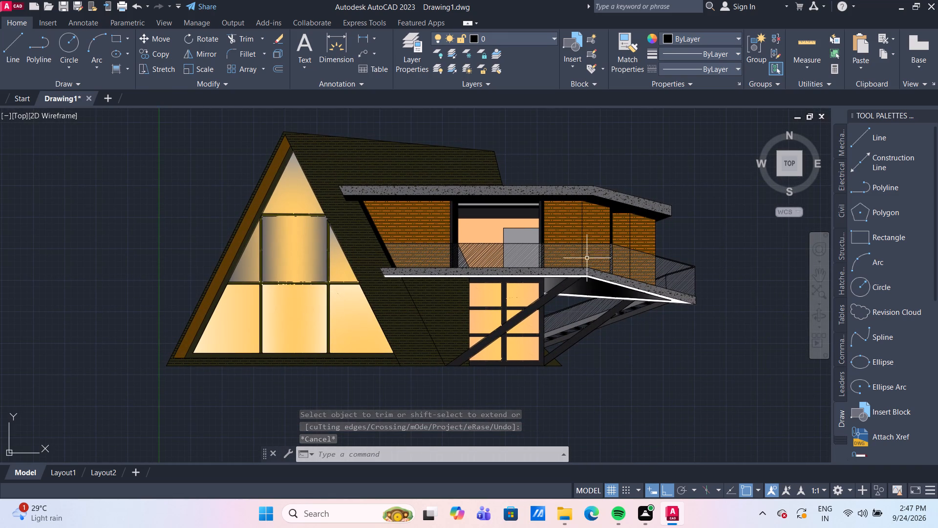
{"action": "left_click", "coordinate": [571, 218]}
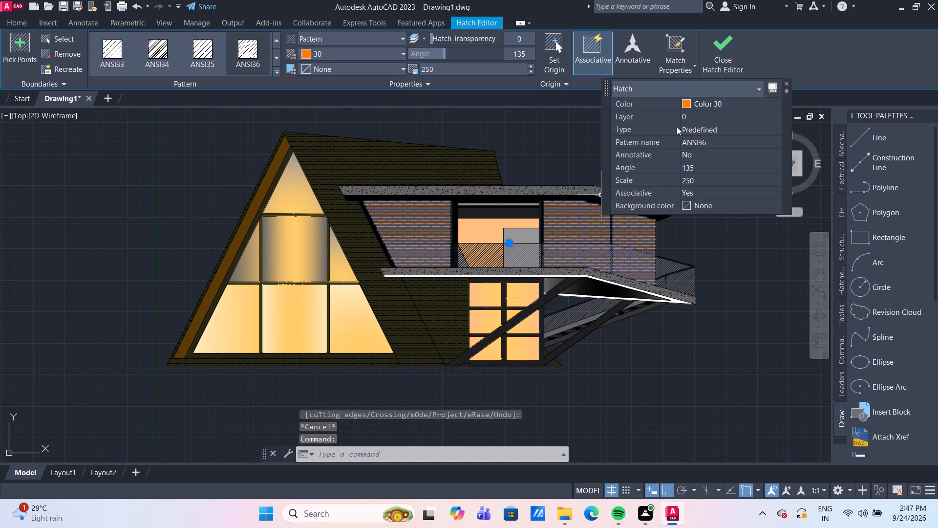
{"action": "left_click", "coordinate": [702, 101]}
{"action": "left_click", "coordinate": [702, 101]}
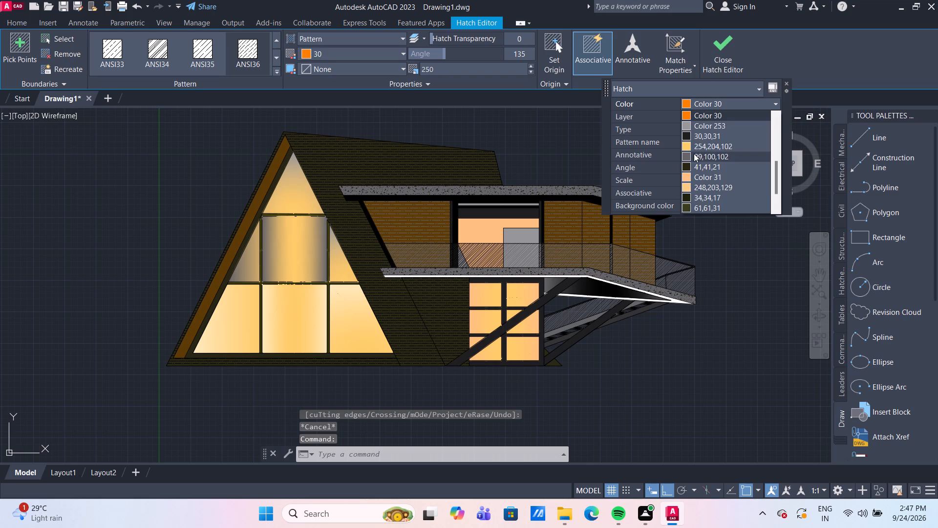
{"action": "scroll", "coordinate": [694, 154], "scroll_direction": "down", "scroll_amount": 14}
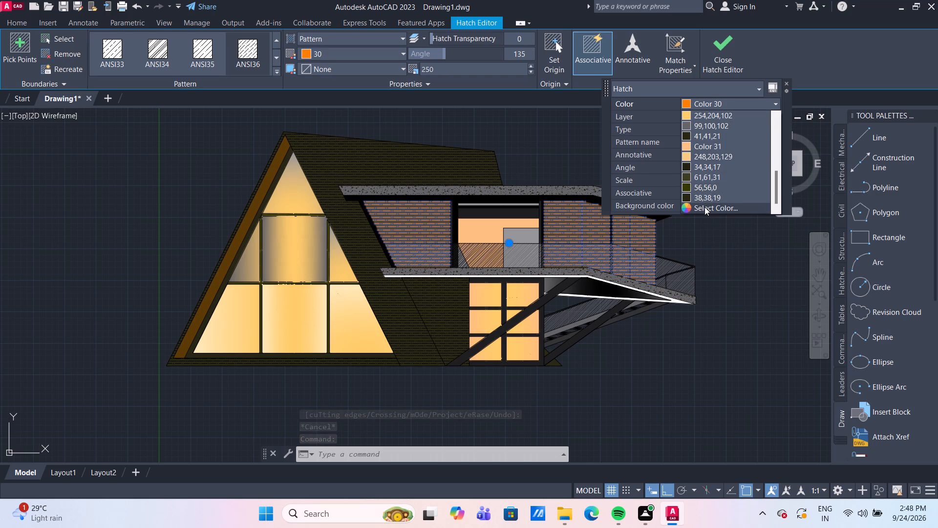
{"action": "left_click", "coordinate": [704, 207]}
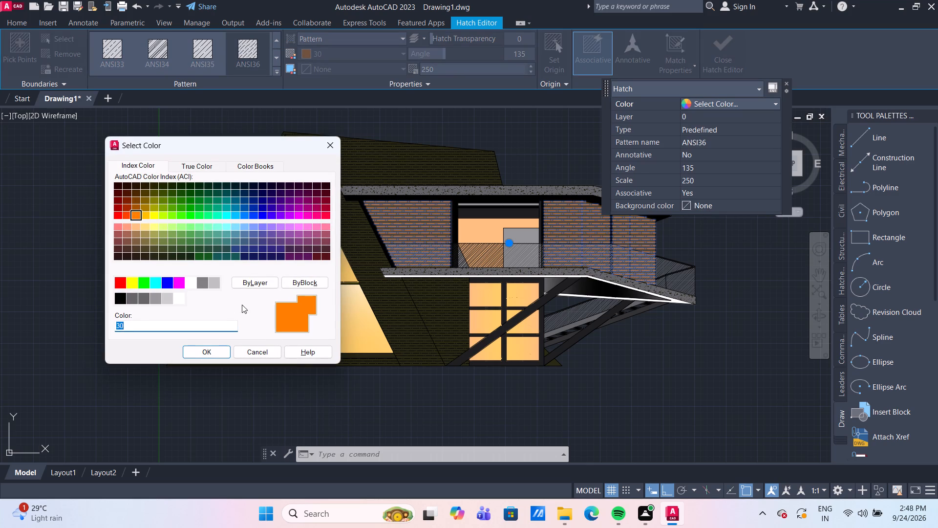
{"action": "left_click", "coordinate": [136, 207]}
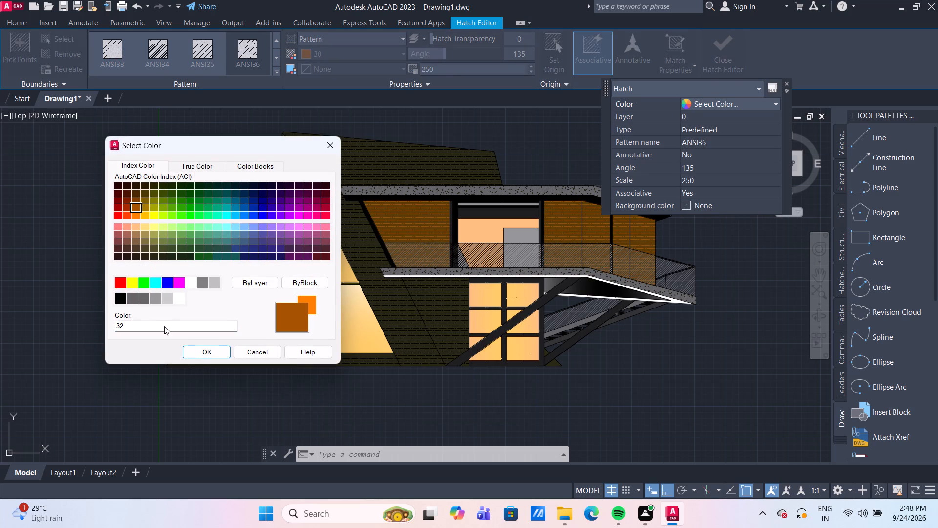
{"action": "left_click", "coordinate": [199, 351]}
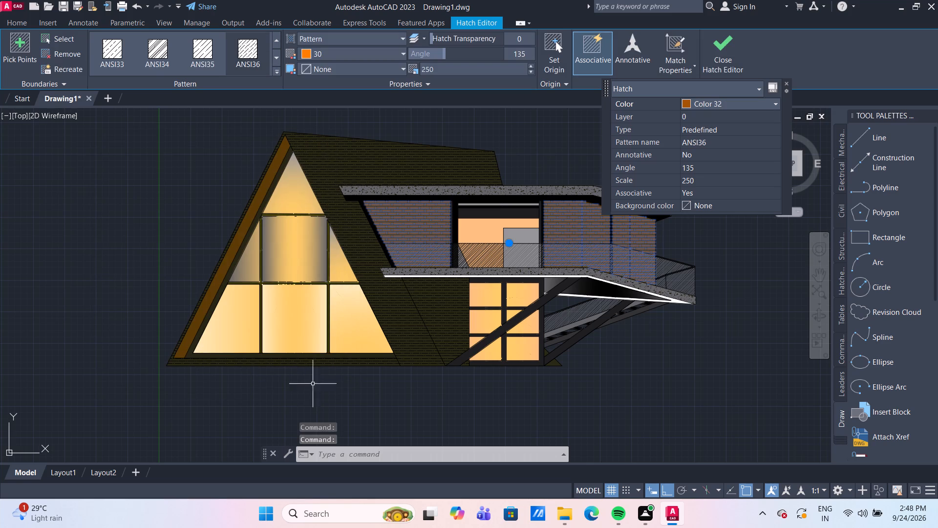
{"action": "left_click", "coordinate": [569, 422]}
{"action": "left_click", "coordinate": [613, 394]}
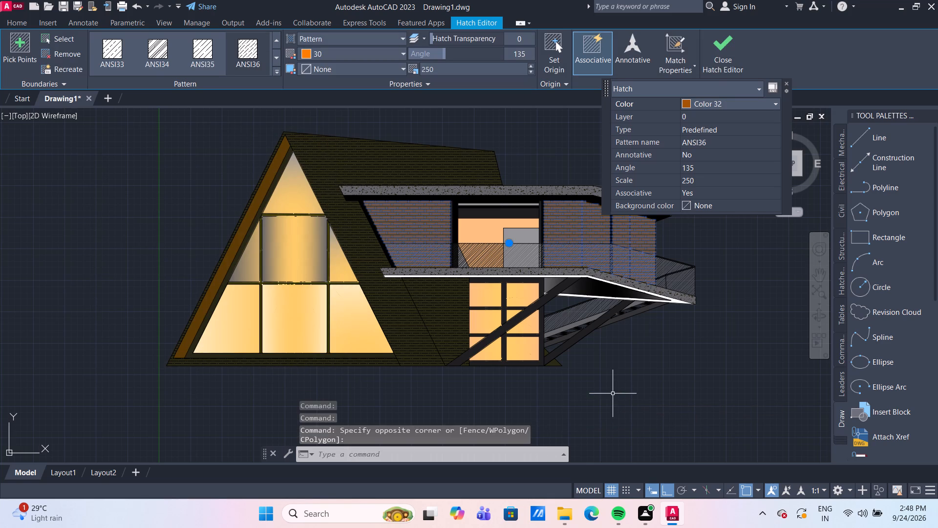
{"action": "key", "text": "Return"}
{"action": "key", "text": "Return"}
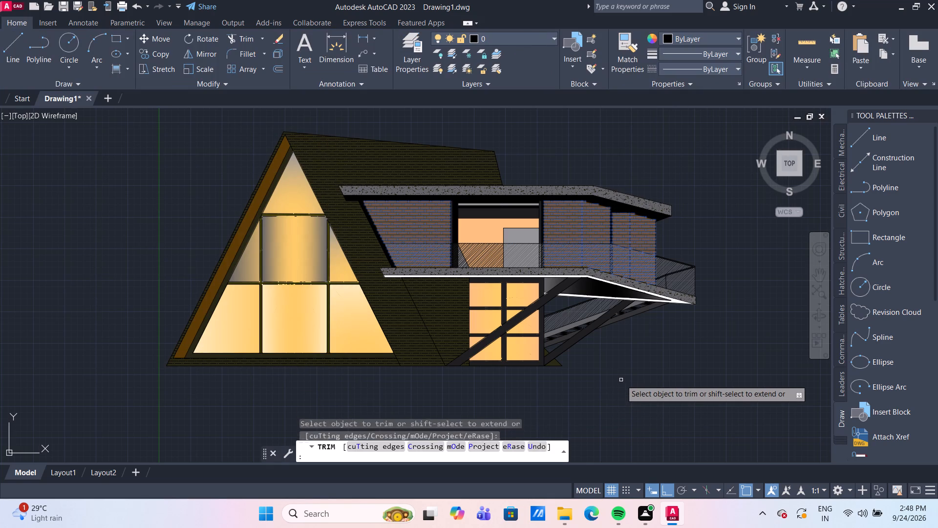
{"action": "key", "text": "Return"}
Hatch the sloping brown band along the A-frame's left edge with ANSI36, colour 32, scale 250 and angle 135.
{"action": "scroll", "coordinate": [621, 380], "scroll_direction": "down", "scroll_amount": 1}
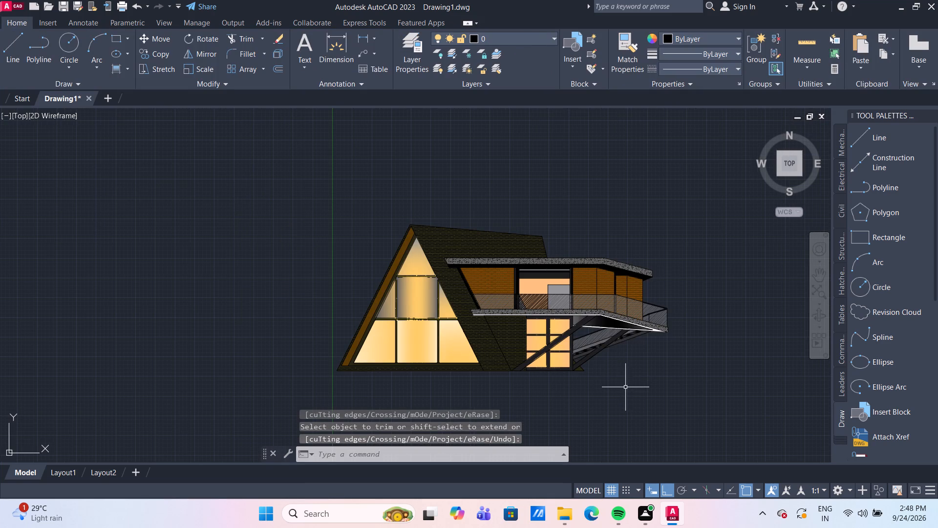
{"action": "middle_click_drag", "start_coordinate": [627, 386], "coordinate": [558, 321]}
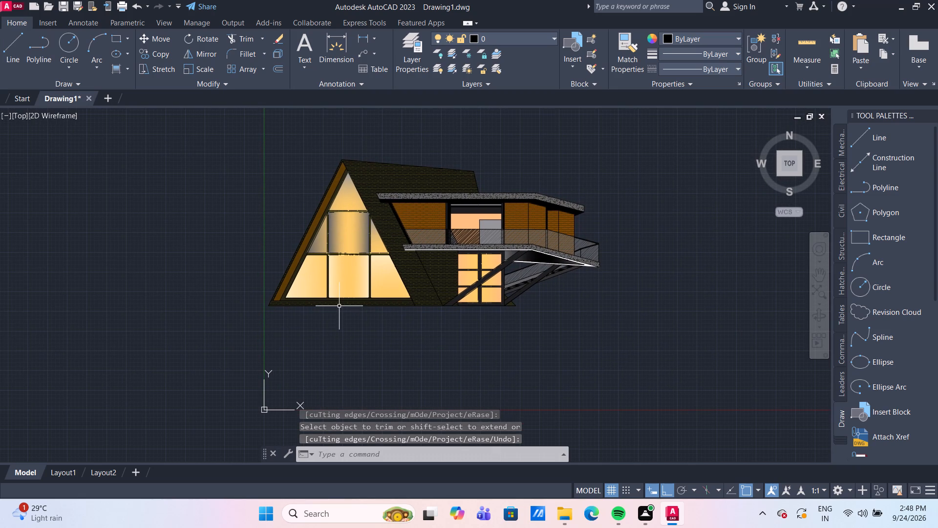
{"action": "scroll", "coordinate": [320, 293], "scroll_direction": "up", "scroll_amount": 3}
{"action": "scroll", "coordinate": [318, 300], "scroll_direction": "down", "scroll_amount": 3}
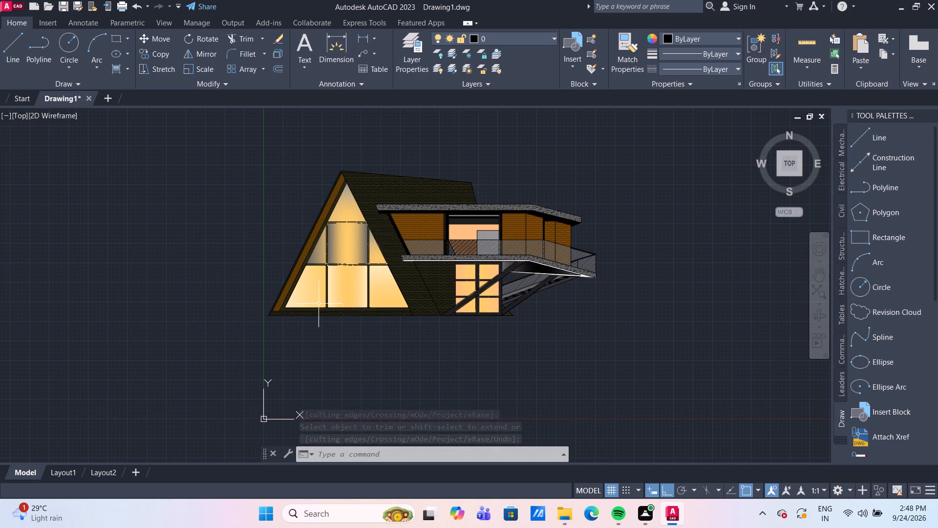
{"action": "scroll", "coordinate": [331, 244], "scroll_direction": "up", "scroll_amount": 2}
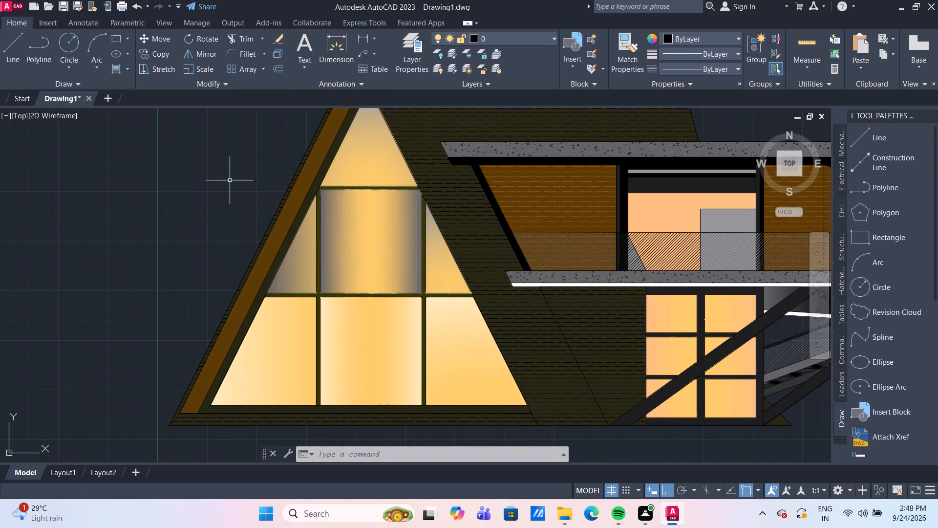
{"action": "left_click", "coordinate": [128, 66]}
{"action": "left_click", "coordinate": [139, 88]}
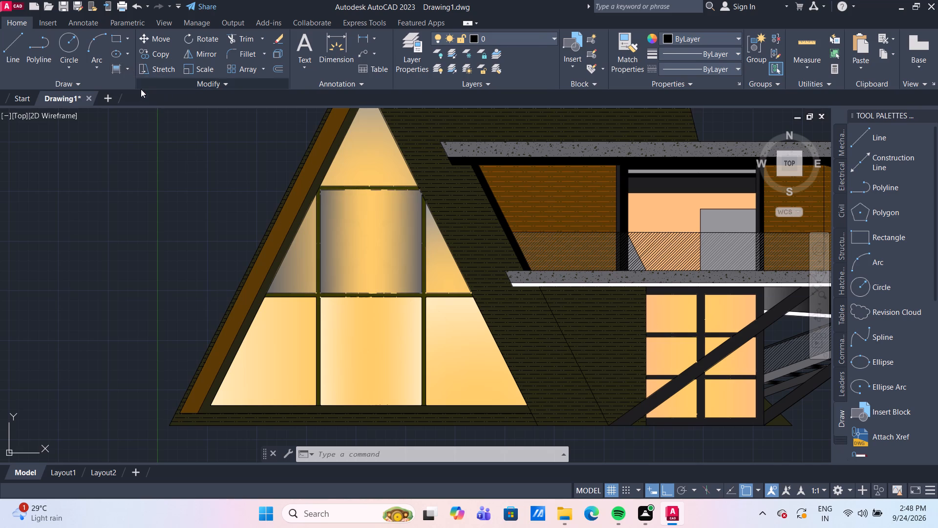
{"action": "left_click", "coordinate": [278, 56]}
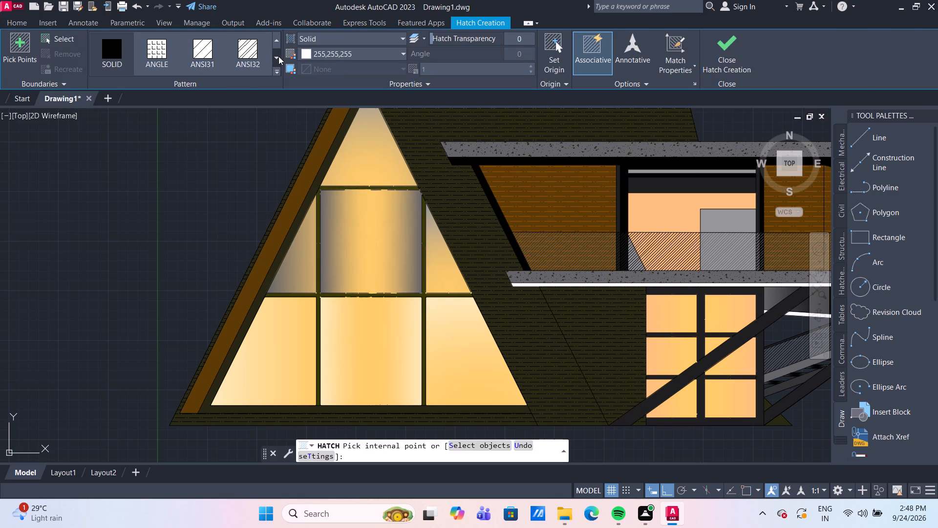
{"action": "left_click", "coordinate": [253, 54]}
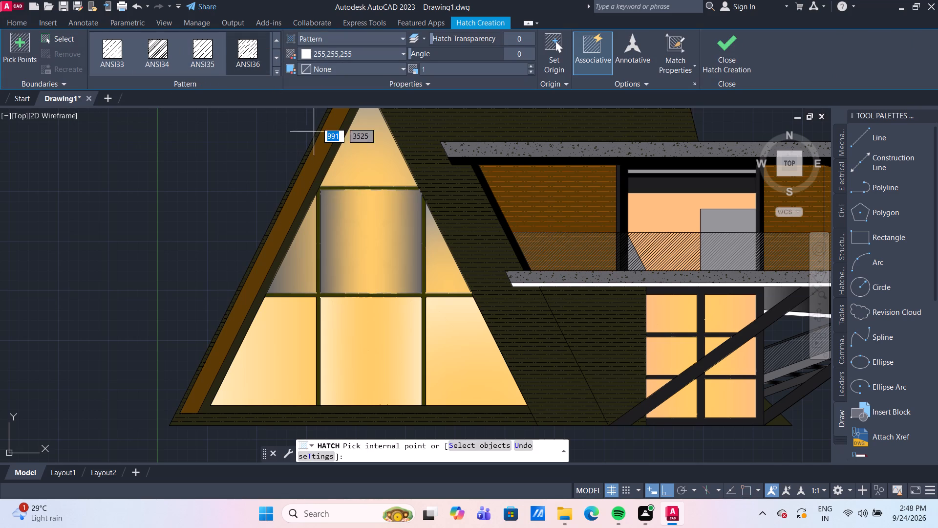
{"action": "left_click", "coordinate": [349, 50]}
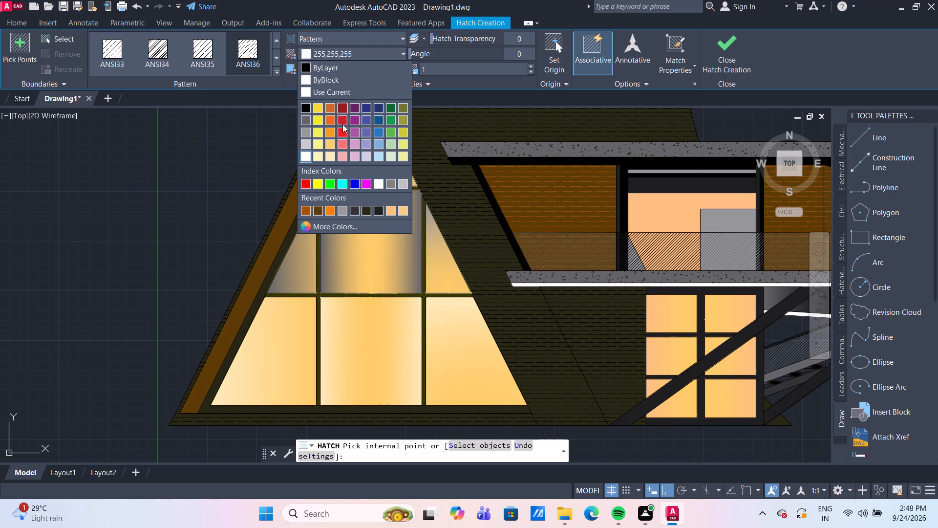
{"action": "left_click", "coordinate": [307, 213]}
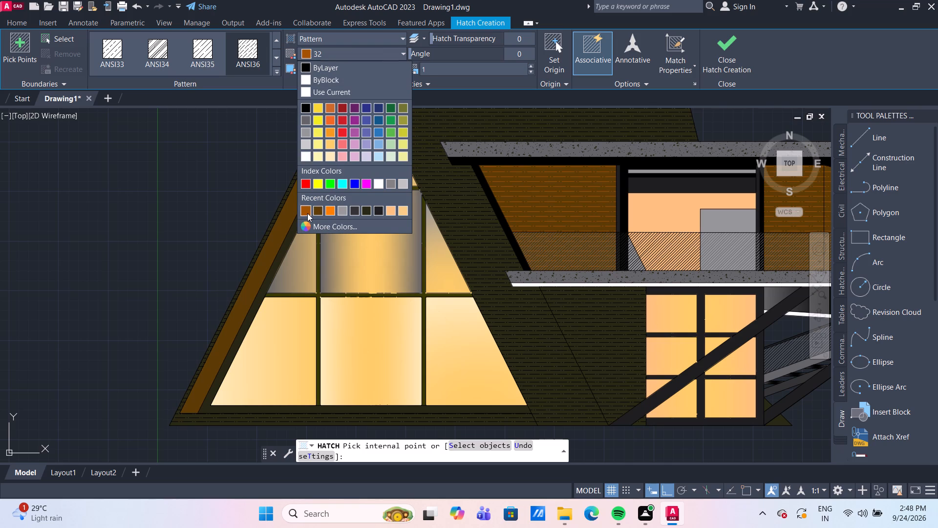
{"action": "left_click", "coordinate": [299, 197]}
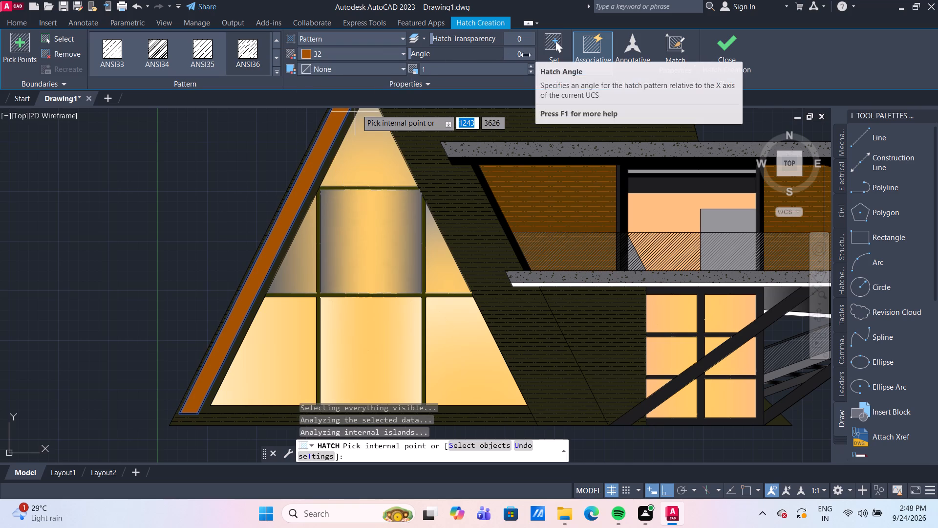
{"action": "left_click", "coordinate": [507, 67]}
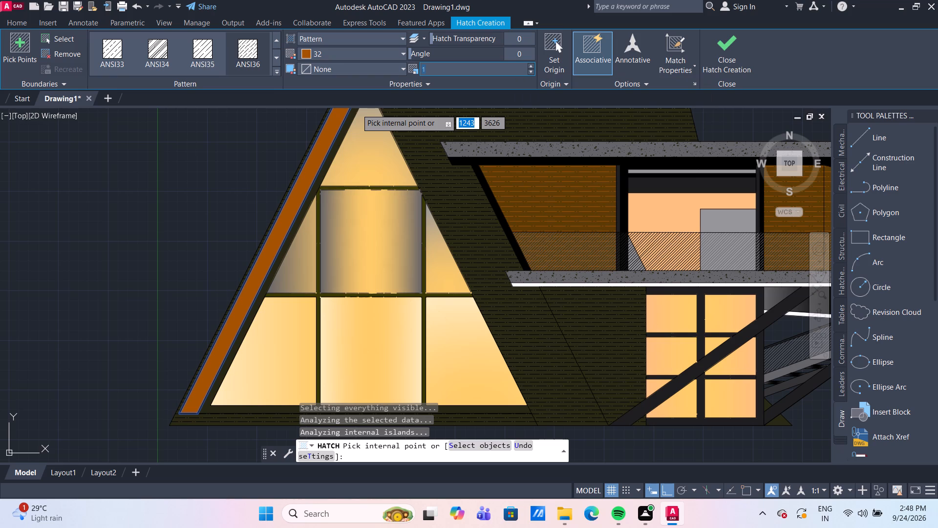
{"action": "type", "text": "250"}
{"action": "key", "text": "Return"}
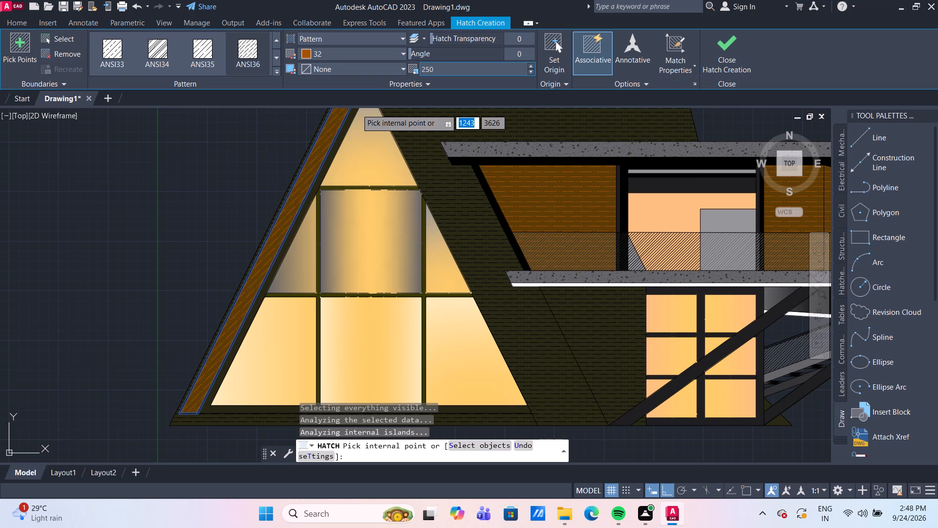
{"action": "left_click", "coordinate": [521, 54]}
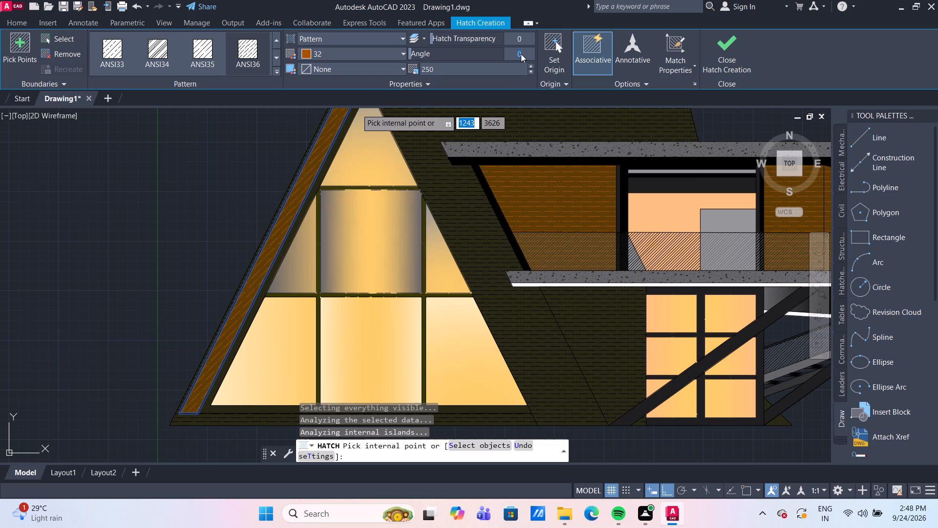
{"action": "type", "text": "135"}
{"action": "key", "text": "Return"}
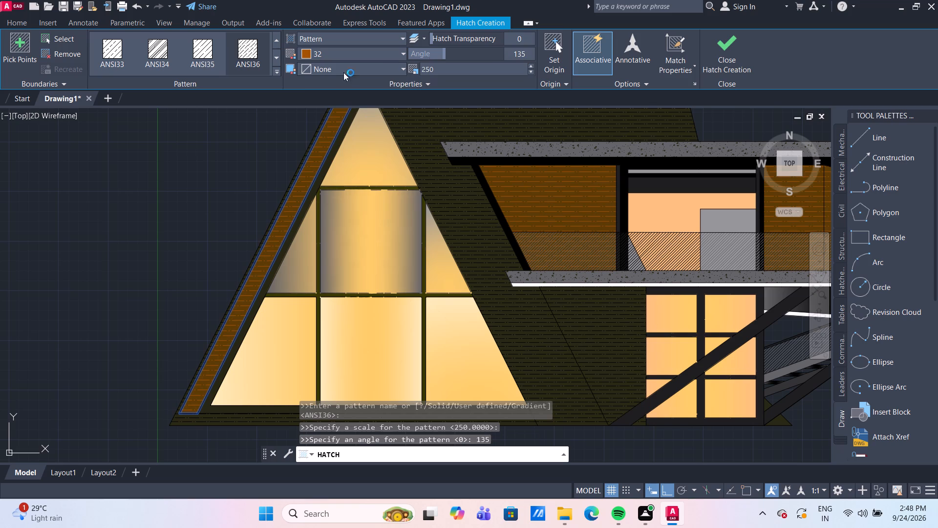
{"action": "key", "text": "Escape"}
Compare the hatch properties of the upper-storey wall cladding with those of the A-frame's sloping edge band.
{"action": "left_click", "coordinate": [563, 199]}
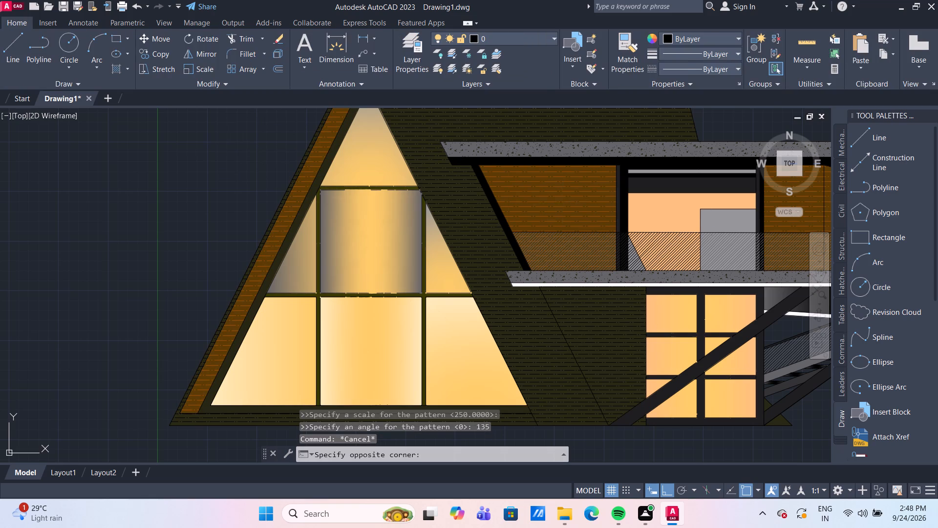
{"action": "key", "text": "Escape"}
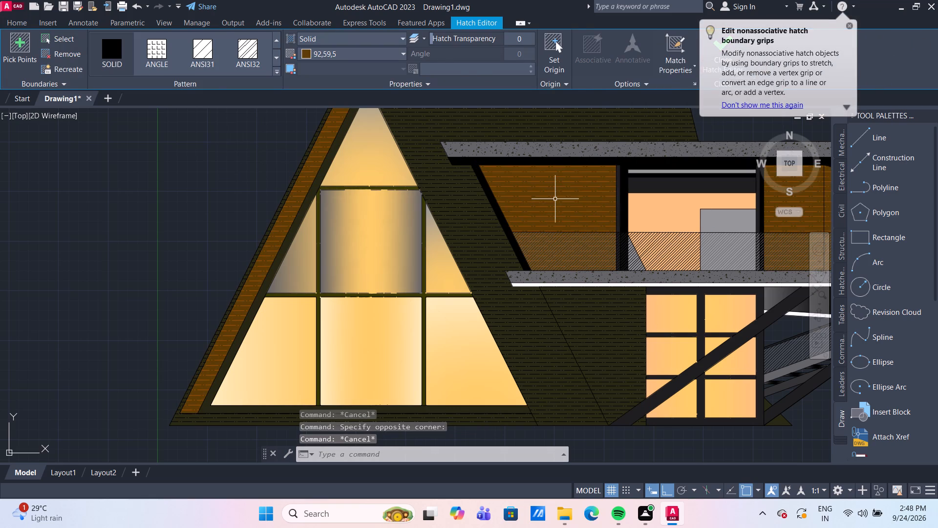
{"action": "left_click", "coordinate": [553, 195]}
{"action": "key", "text": "Escape"}
{"action": "scroll", "coordinate": [552, 193], "scroll_direction": "up", "scroll_amount": 3}
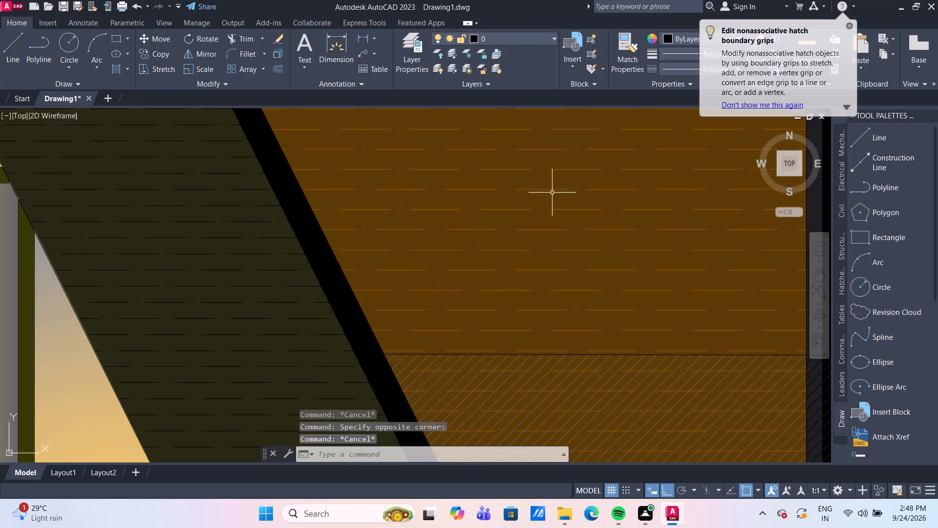
{"action": "left_click", "coordinate": [552, 190]}
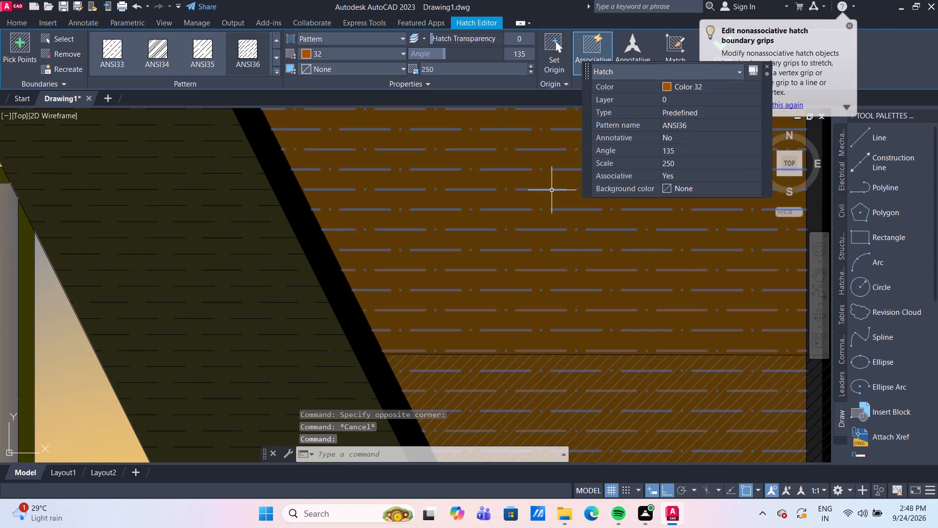
{"action": "key", "text": "Escape"}
{"action": "scroll", "coordinate": [516, 188], "scroll_direction": "down", "scroll_amount": 3}
{"action": "scroll", "coordinate": [272, 214], "scroll_direction": "up", "scroll_amount": 2}
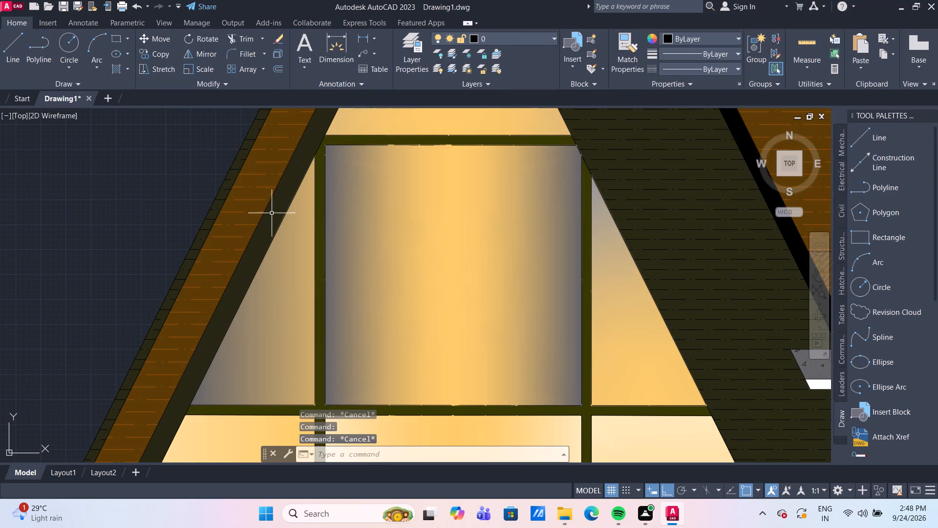
{"action": "left_click", "coordinate": [253, 200]}
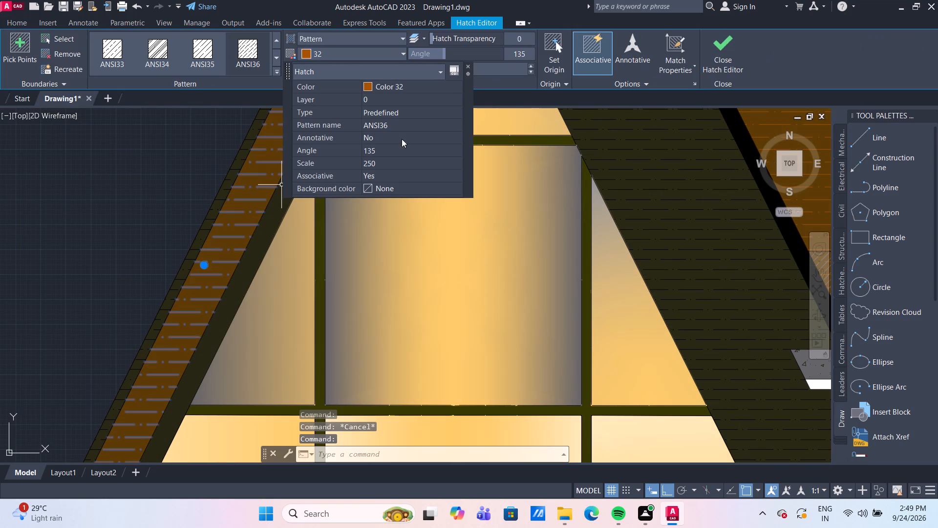
{"action": "key", "text": "Escape"}
Examine the A-frame's base, edge band and window frames, and the whole elevation, for remaining hatch gaps.
{"action": "scroll", "coordinate": [175, 163], "scroll_direction": "down", "scroll_amount": 4}
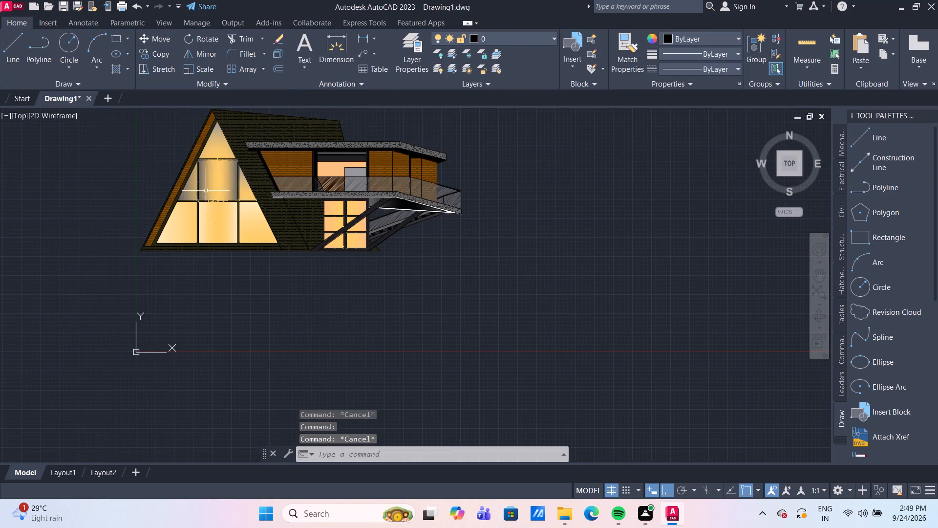
{"action": "middle_click_drag", "start_coordinate": [242, 292], "coordinate": [308, 318]}
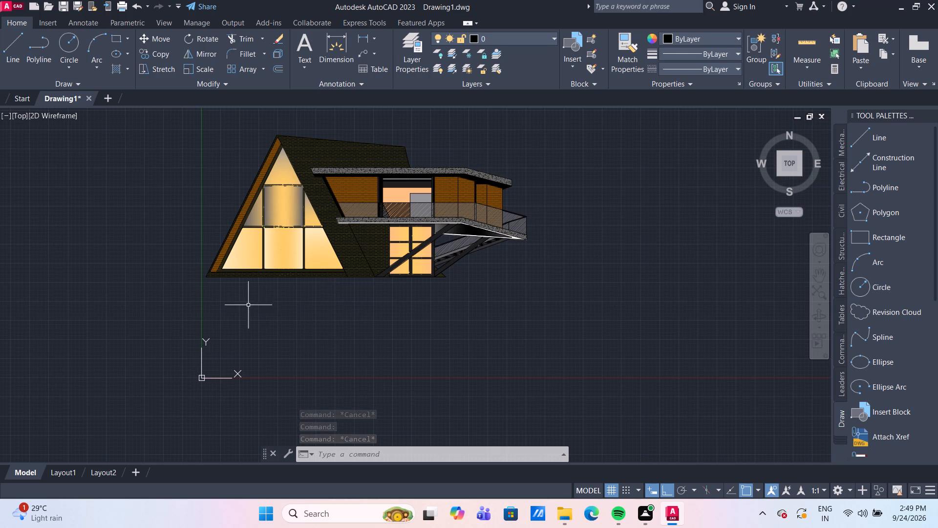
{"action": "scroll", "coordinate": [226, 273], "scroll_direction": "up", "scroll_amount": 3}
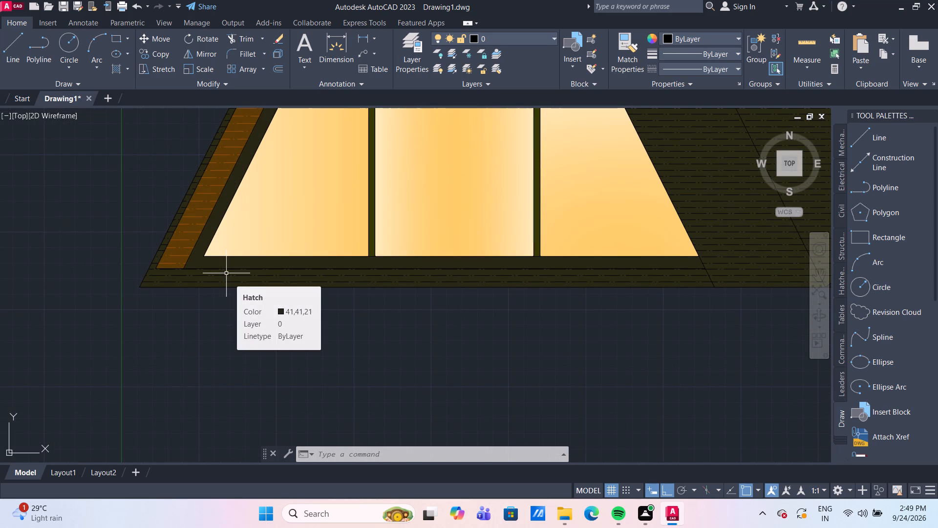
{"action": "scroll", "coordinate": [226, 273], "scroll_direction": "down", "scroll_amount": 3}
{"action": "scroll", "coordinate": [257, 189], "scroll_direction": "up", "scroll_amount": 4}
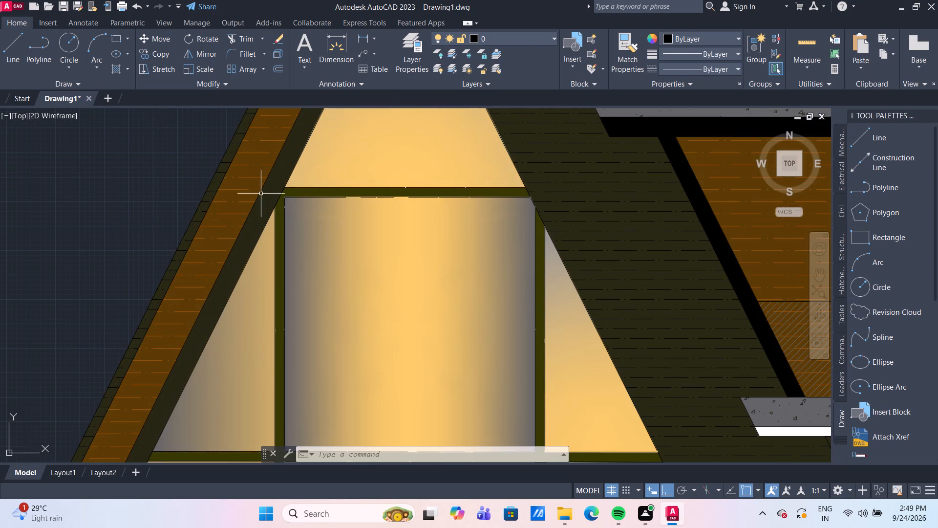
{"action": "scroll", "coordinate": [249, 240], "scroll_direction": "down", "scroll_amount": 1}
{"action": "scroll", "coordinate": [249, 287], "scroll_direction": "down", "scroll_amount": 2}
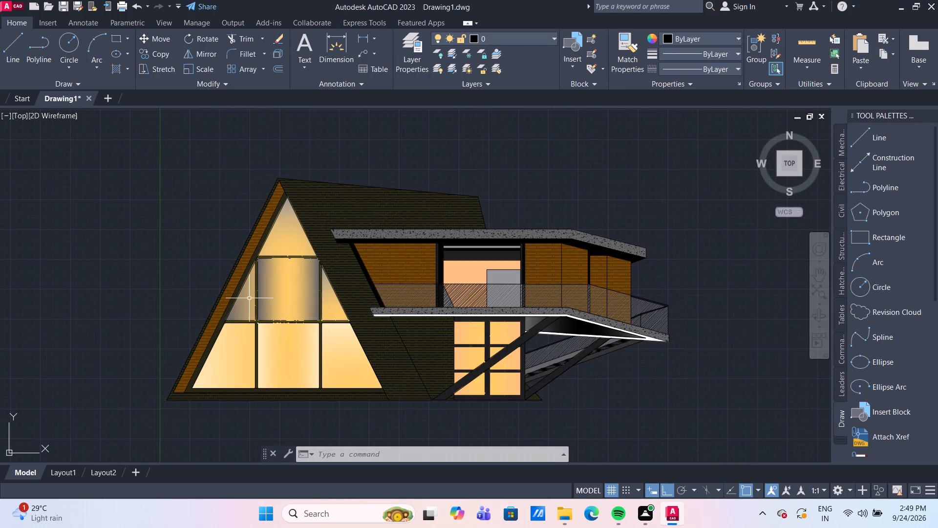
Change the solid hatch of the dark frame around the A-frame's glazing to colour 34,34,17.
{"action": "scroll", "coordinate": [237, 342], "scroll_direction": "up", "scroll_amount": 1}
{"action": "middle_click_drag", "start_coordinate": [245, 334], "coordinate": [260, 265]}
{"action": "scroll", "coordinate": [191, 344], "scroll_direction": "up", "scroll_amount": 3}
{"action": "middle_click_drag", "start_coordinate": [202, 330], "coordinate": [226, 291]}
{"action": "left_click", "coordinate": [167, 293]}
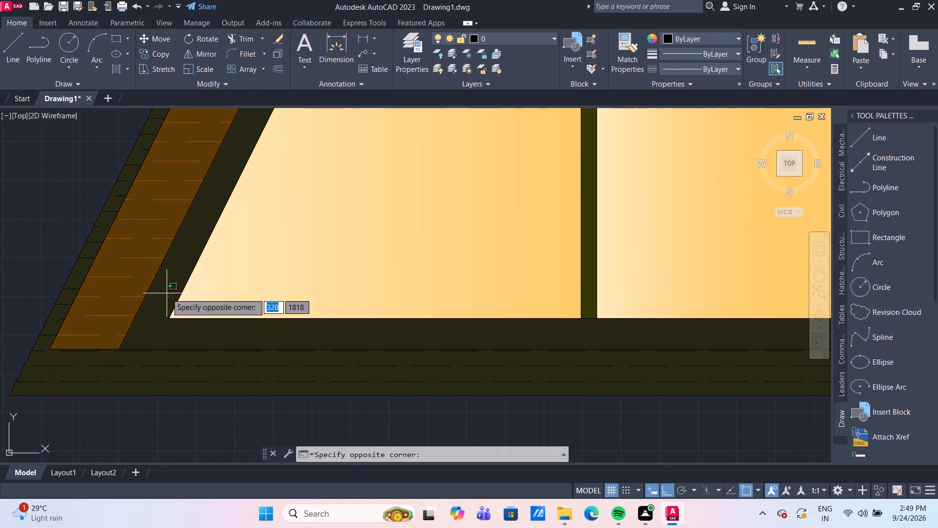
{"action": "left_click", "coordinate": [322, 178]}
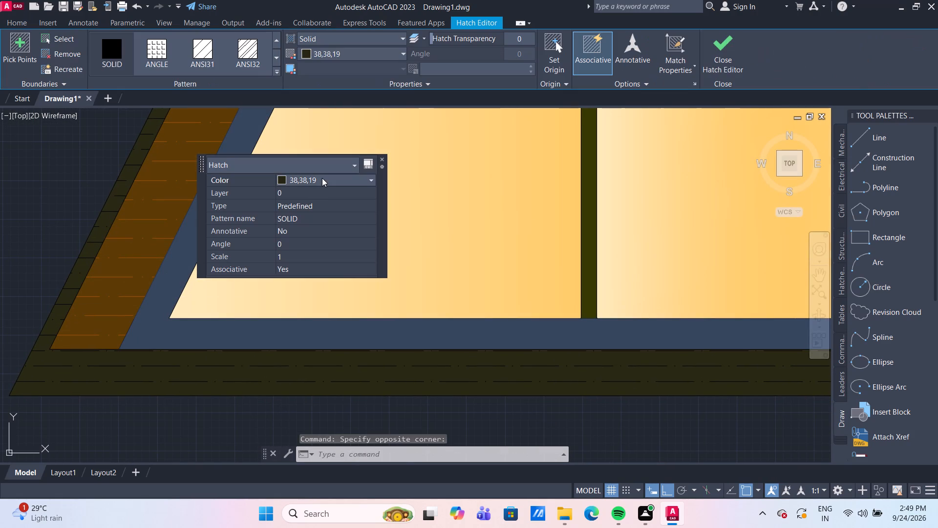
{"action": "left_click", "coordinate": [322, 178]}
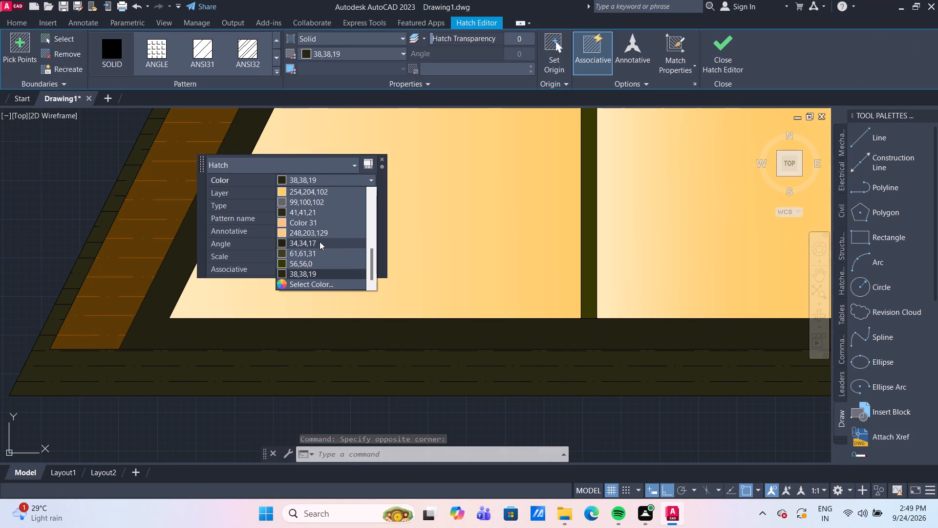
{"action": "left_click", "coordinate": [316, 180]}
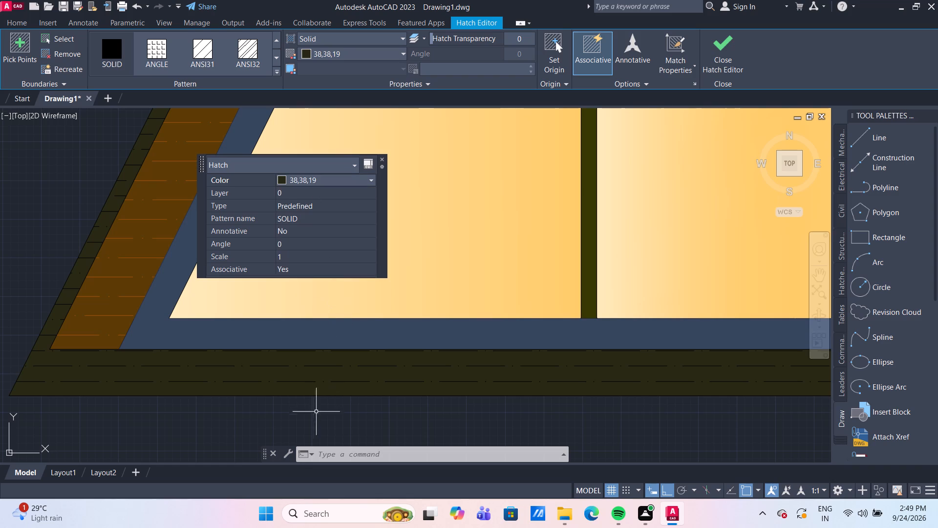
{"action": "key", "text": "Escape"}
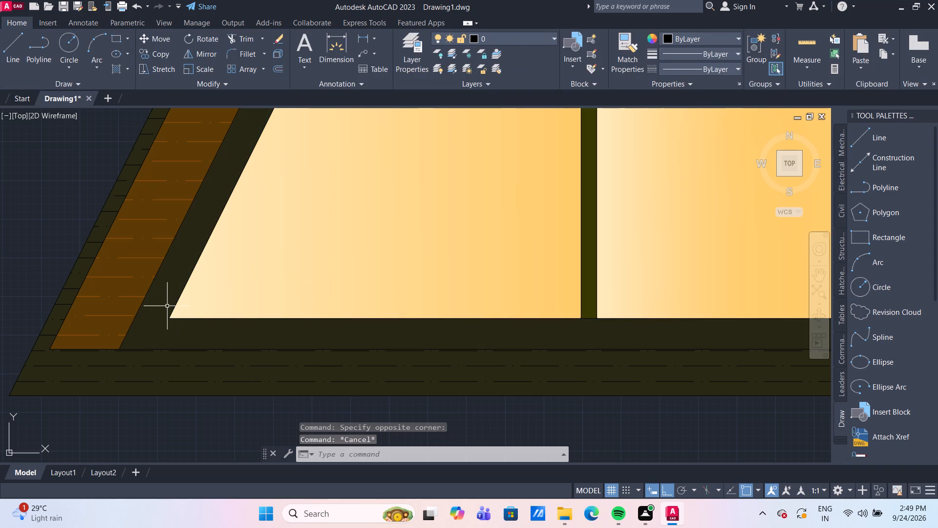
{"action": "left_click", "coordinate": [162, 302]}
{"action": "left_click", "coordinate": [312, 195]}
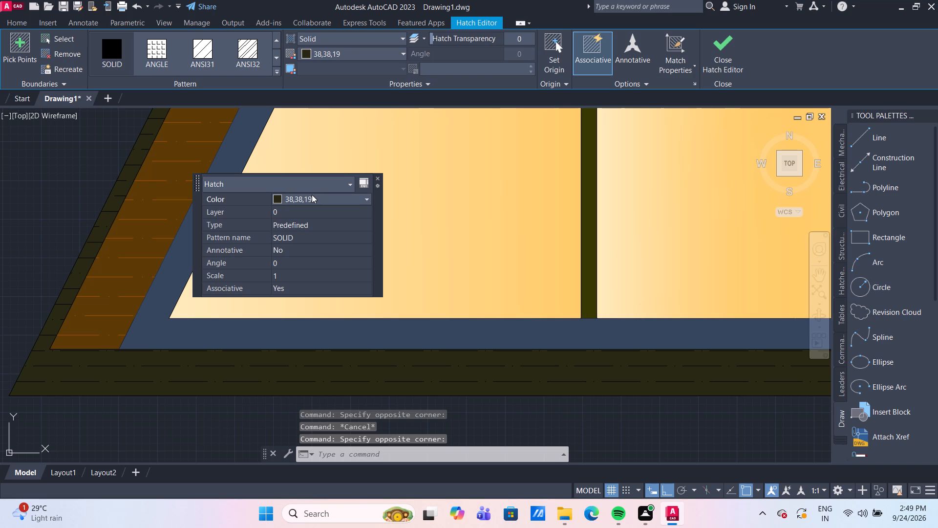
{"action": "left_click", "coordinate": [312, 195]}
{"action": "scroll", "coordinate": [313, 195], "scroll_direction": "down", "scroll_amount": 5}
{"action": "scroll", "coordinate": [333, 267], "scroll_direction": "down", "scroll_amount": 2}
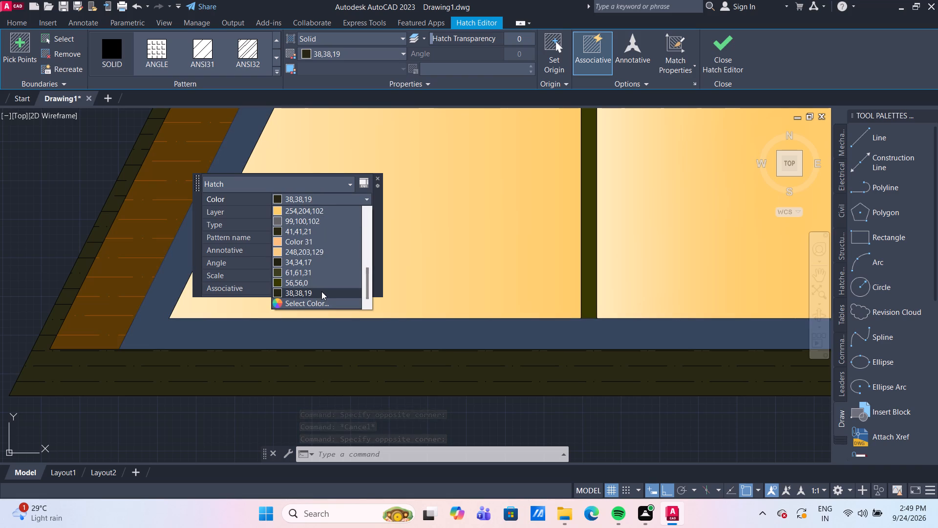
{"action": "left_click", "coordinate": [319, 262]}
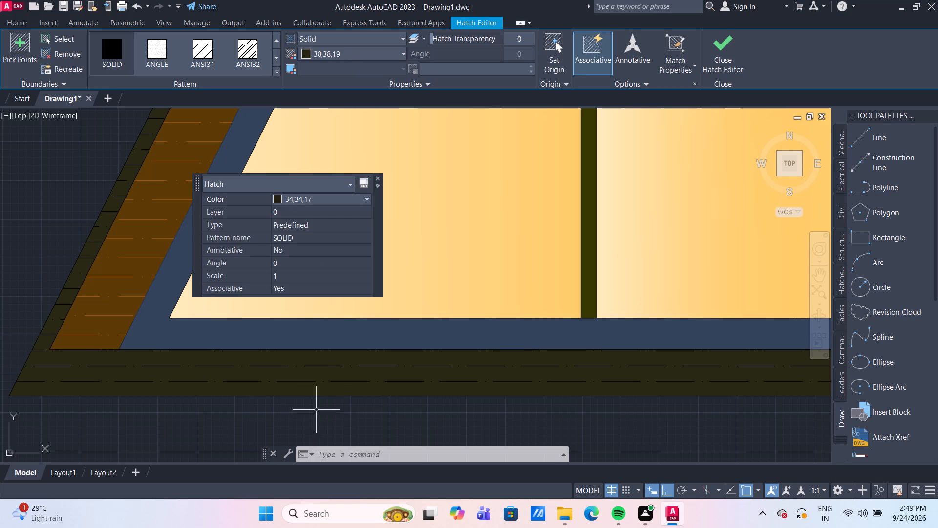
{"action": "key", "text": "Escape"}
Inspect the hatch colour of the diagonal support braces beside and across the ground-floor windows.
{"action": "scroll", "coordinate": [328, 383], "scroll_direction": "down", "scroll_amount": 5}
{"action": "scroll", "coordinate": [553, 388], "scroll_direction": "up", "scroll_amount": 4}
{"action": "scroll", "coordinate": [512, 334], "scroll_direction": "up", "scroll_amount": 2}
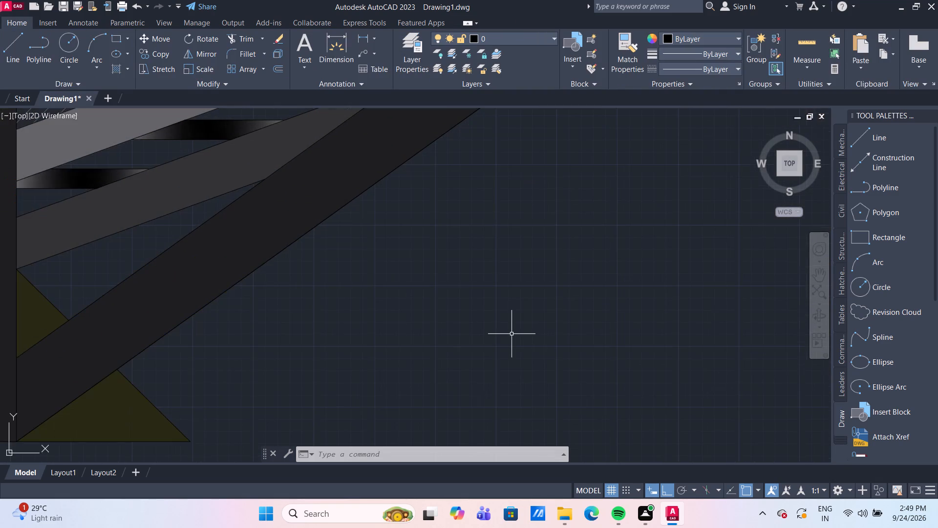
{"action": "scroll", "coordinate": [511, 333], "scroll_direction": "down", "scroll_amount": 2}
{"action": "left_click", "coordinate": [410, 303]}
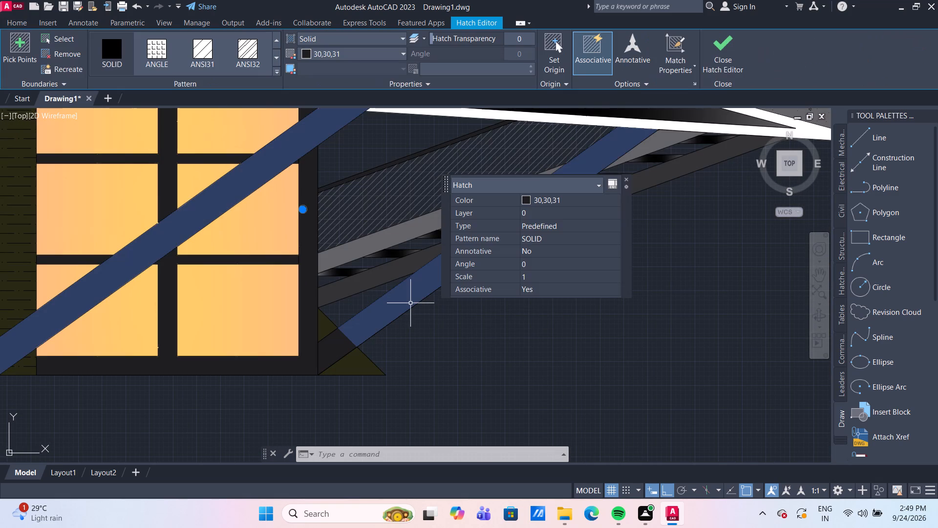
{"action": "key", "text": "Escape"}
{"action": "scroll", "coordinate": [412, 307], "scroll_direction": "down", "scroll_amount": 4}
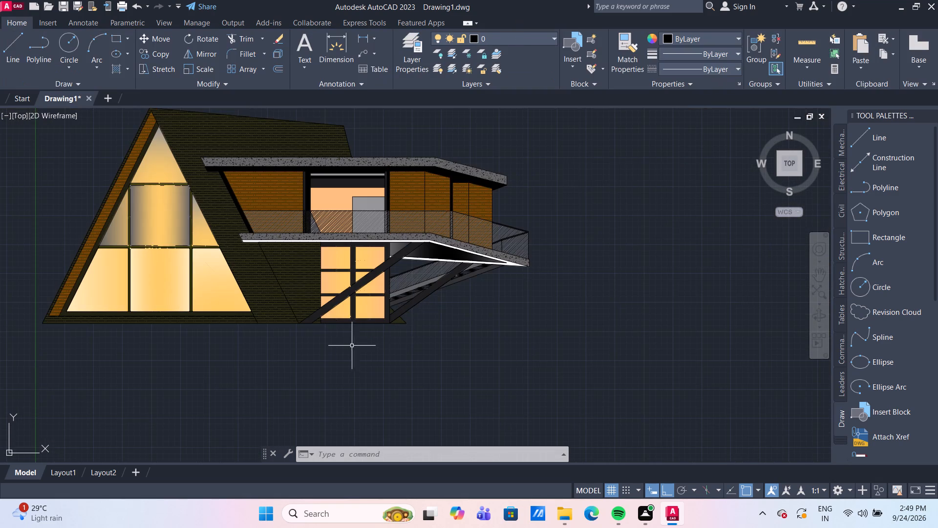
{"action": "scroll", "coordinate": [345, 286], "scroll_direction": "up", "scroll_amount": 4}
{"action": "left_click", "coordinate": [373, 305]}
{"action": "key", "text": "Escape"}
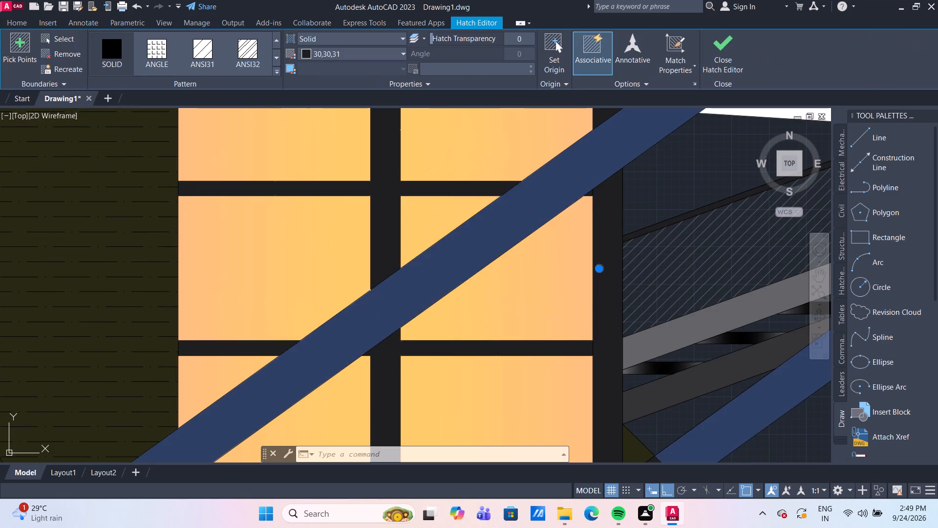
Set the solid hatch of the dark frame around the A-frame's glazing to colour 30,30,31.
{"action": "scroll", "coordinate": [343, 299], "scroll_direction": "down", "scroll_amount": 4}
{"action": "scroll", "coordinate": [26, 331], "scroll_direction": "up", "scroll_amount": 4}
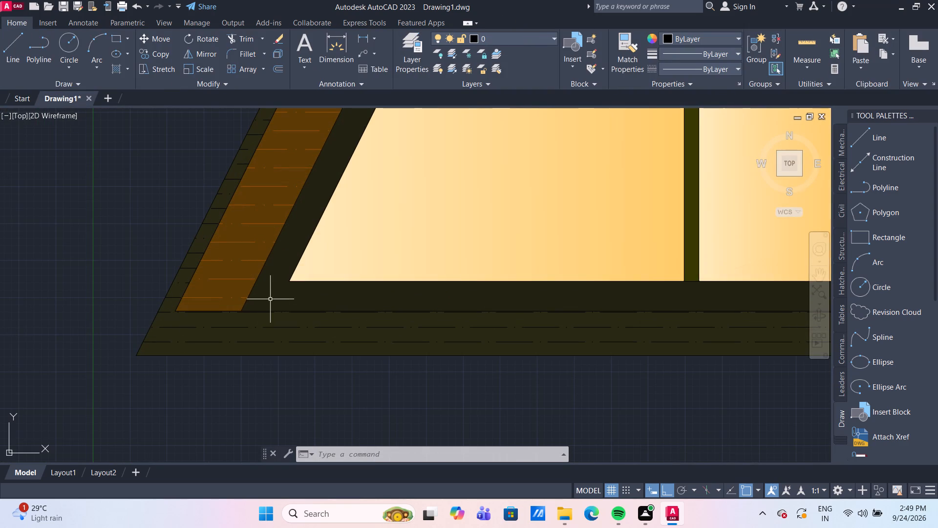
{"action": "left_click", "coordinate": [269, 299]}
{"action": "left_click", "coordinate": [452, 193]}
{"action": "left_click", "coordinate": [453, 193]}
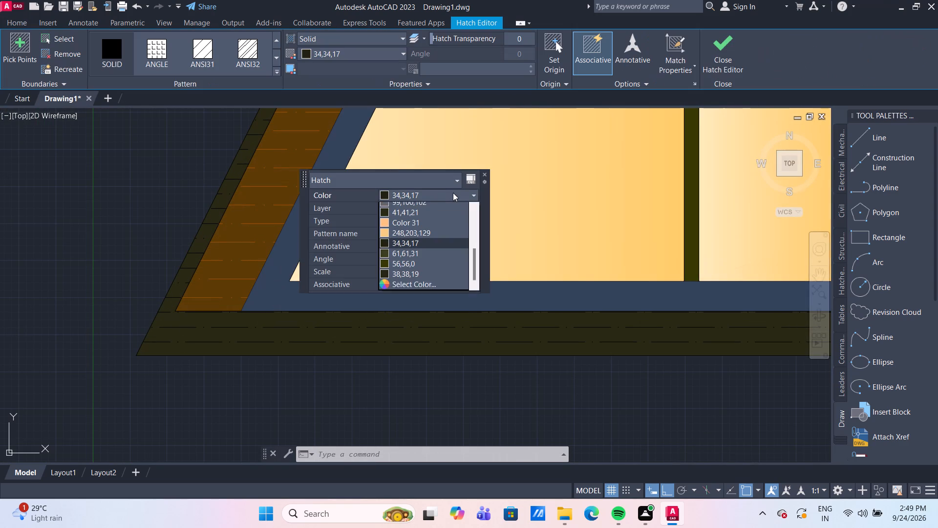
{"action": "scroll", "coordinate": [443, 224], "scroll_direction": "up", "scroll_amount": 3}
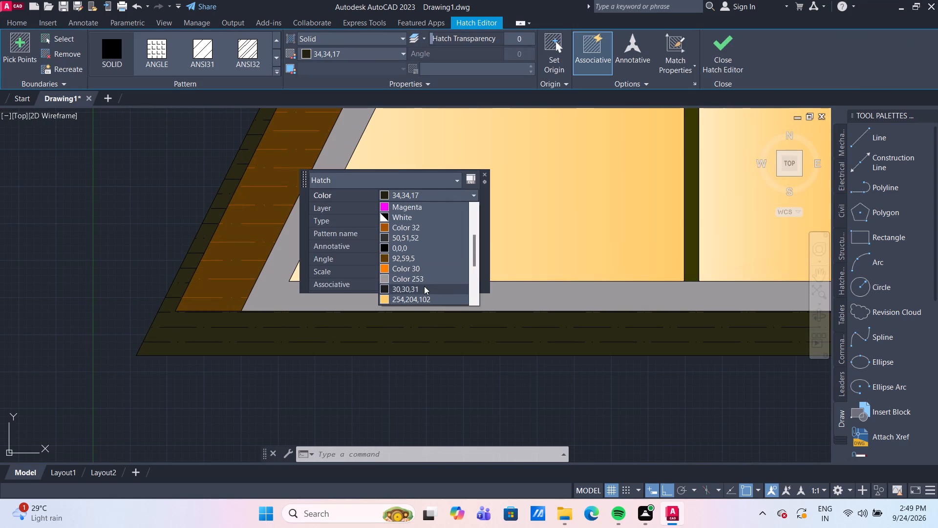
{"action": "left_click", "coordinate": [424, 286]}
{"action": "key", "text": "Escape"}
Examine the whole elevation to judge the A-frame's new frame colour against the other materials.
{"action": "scroll", "coordinate": [459, 387], "scroll_direction": "down", "scroll_amount": 3}
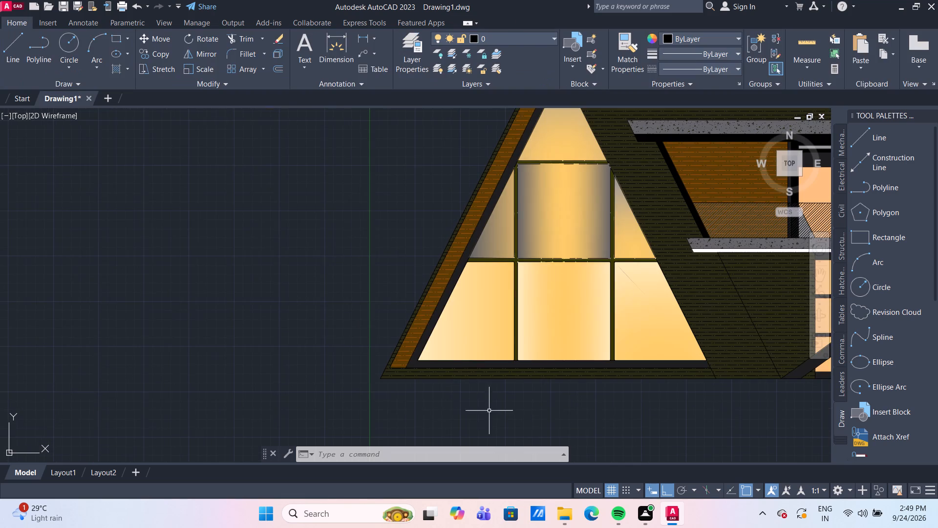
{"action": "scroll", "coordinate": [608, 417], "scroll_direction": "down", "scroll_amount": 1}
{"action": "middle_click_drag", "start_coordinate": [622, 416], "coordinate": [446, 346]}
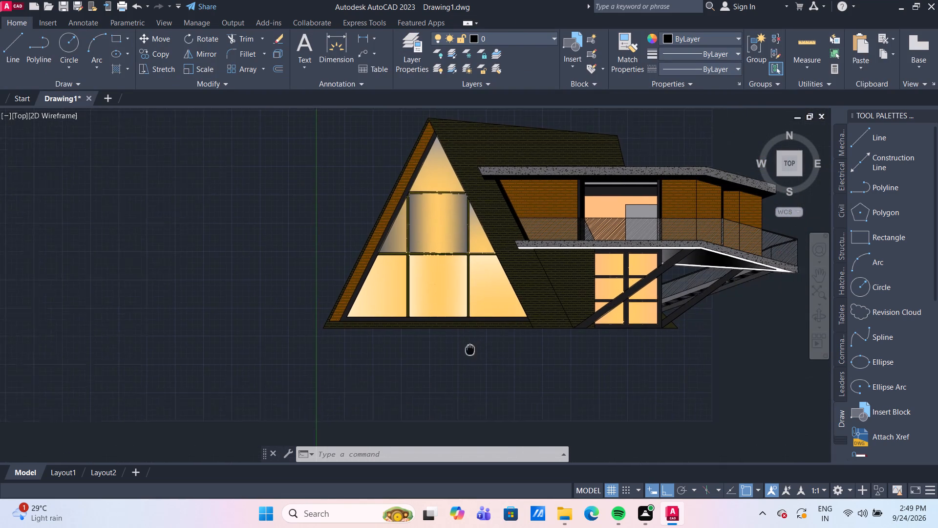
{"action": "middle_click_drag", "start_coordinate": [446, 346], "coordinate": [423, 346]}
{"action": "scroll", "coordinate": [438, 328], "scroll_direction": "up", "scroll_amount": 3}
{"action": "scroll", "coordinate": [438, 327], "scroll_direction": "down", "scroll_amount": 3}
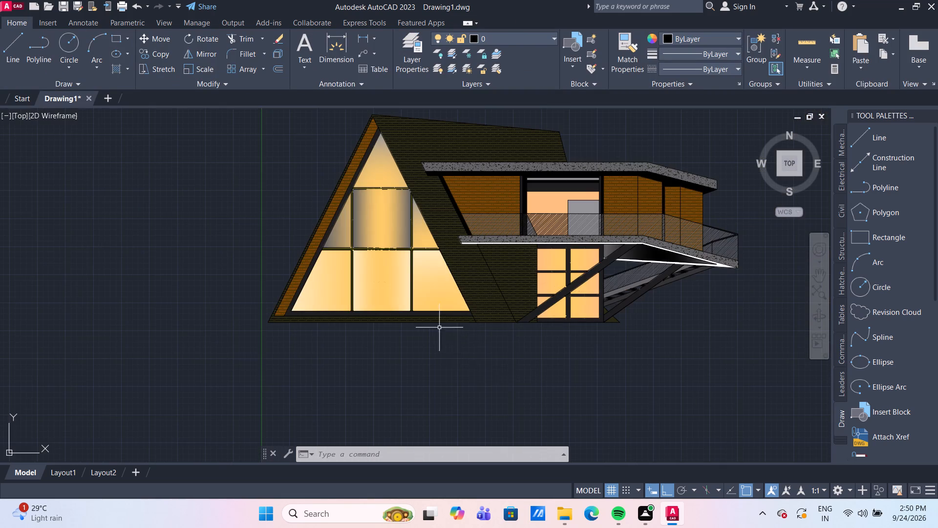
{"action": "middle_click_drag", "start_coordinate": [522, 367], "coordinate": [443, 395]}
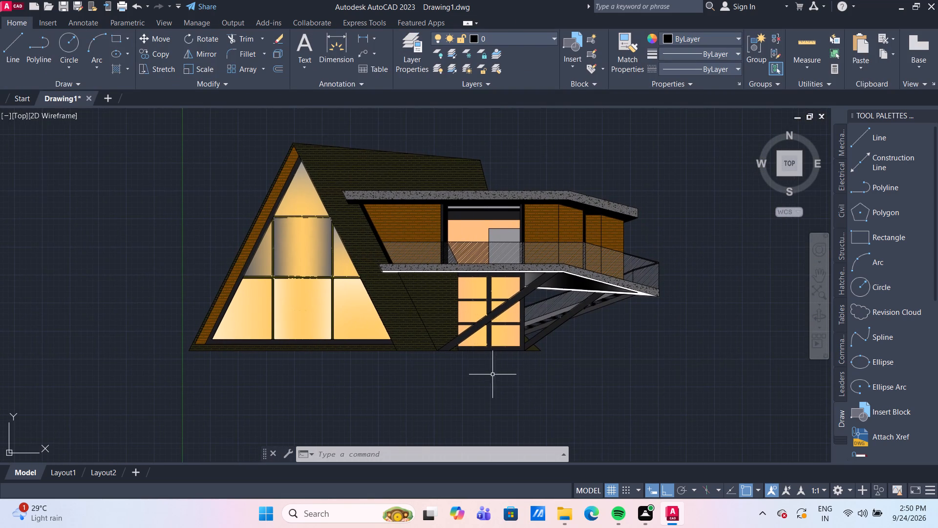
{"action": "middle_click_drag", "start_coordinate": [539, 382], "coordinate": [476, 392]}
{"action": "scroll", "coordinate": [495, 404], "scroll_direction": "down", "scroll_amount": 1}
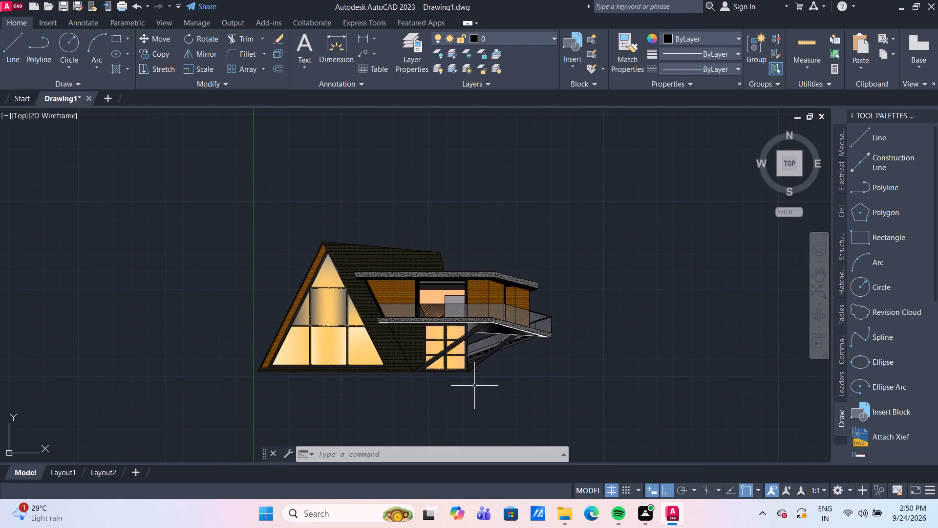
{"action": "scroll", "coordinate": [519, 382], "scroll_direction": "up", "scroll_amount": 1}
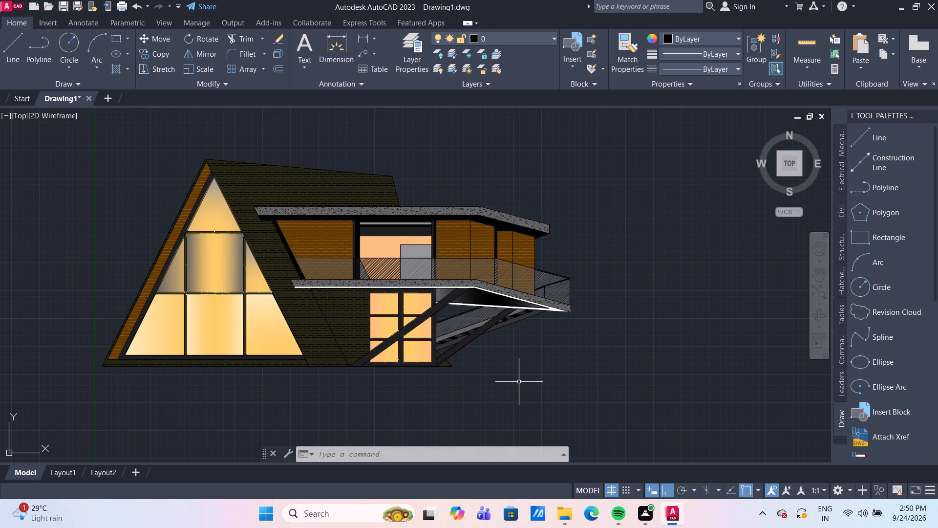
Change the colour of the ANSI31 balcony railing hatch in front of the upper-storey doorway to index colour 253.
{"action": "scroll", "coordinate": [437, 289], "scroll_direction": "up", "scroll_amount": 4}
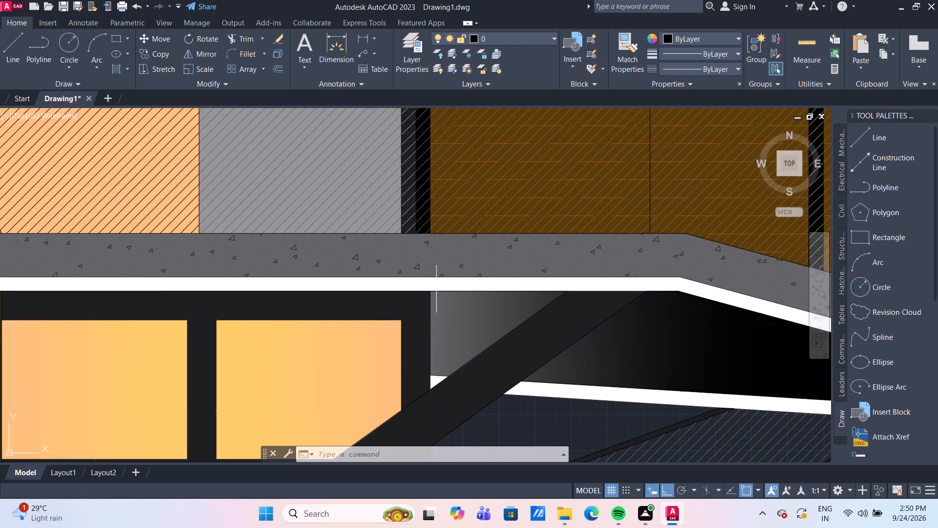
{"action": "scroll", "coordinate": [436, 288], "scroll_direction": "down", "scroll_amount": 4}
{"action": "left_click", "coordinate": [384, 264]}
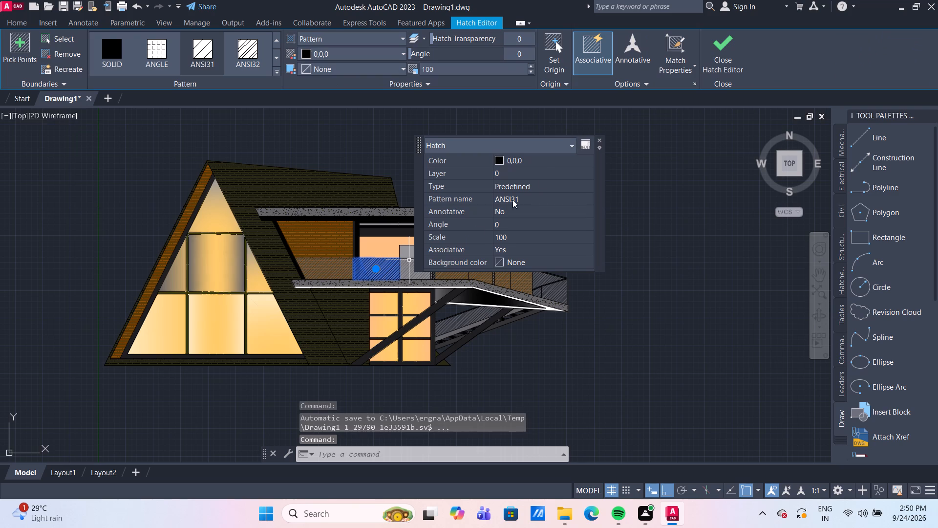
{"action": "left_click", "coordinate": [542, 160]}
{"action": "left_click", "coordinate": [542, 160]}
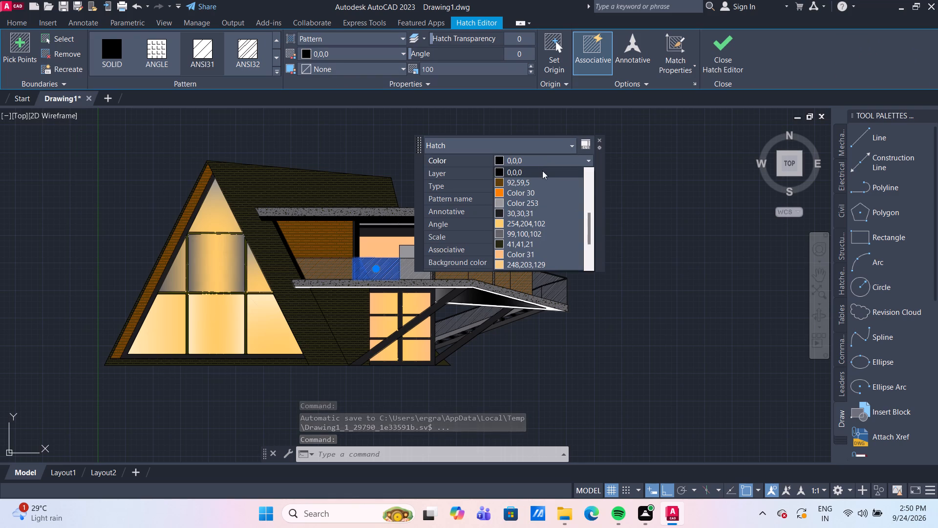
{"action": "left_click", "coordinate": [535, 204]}
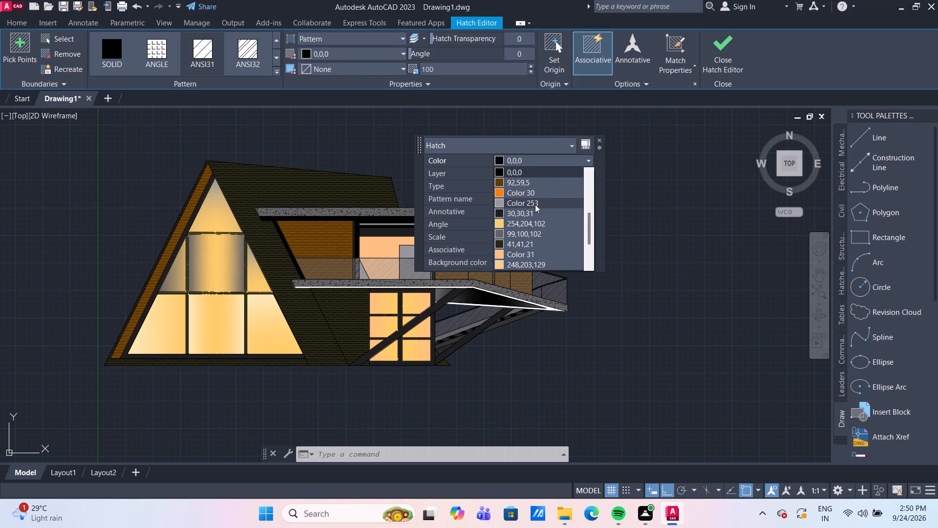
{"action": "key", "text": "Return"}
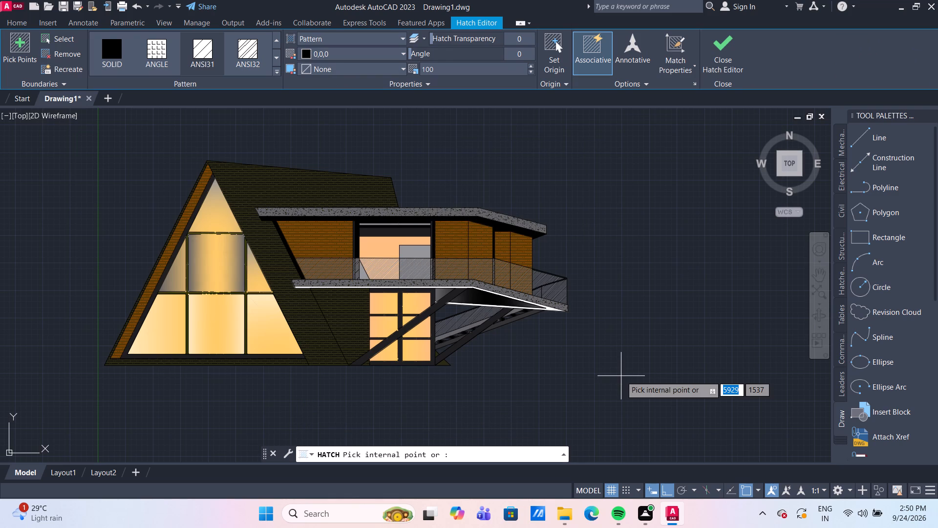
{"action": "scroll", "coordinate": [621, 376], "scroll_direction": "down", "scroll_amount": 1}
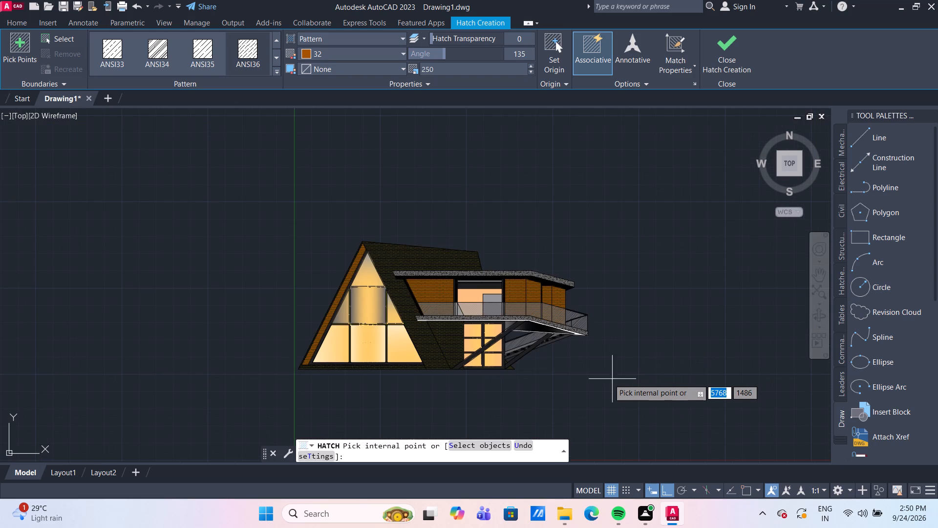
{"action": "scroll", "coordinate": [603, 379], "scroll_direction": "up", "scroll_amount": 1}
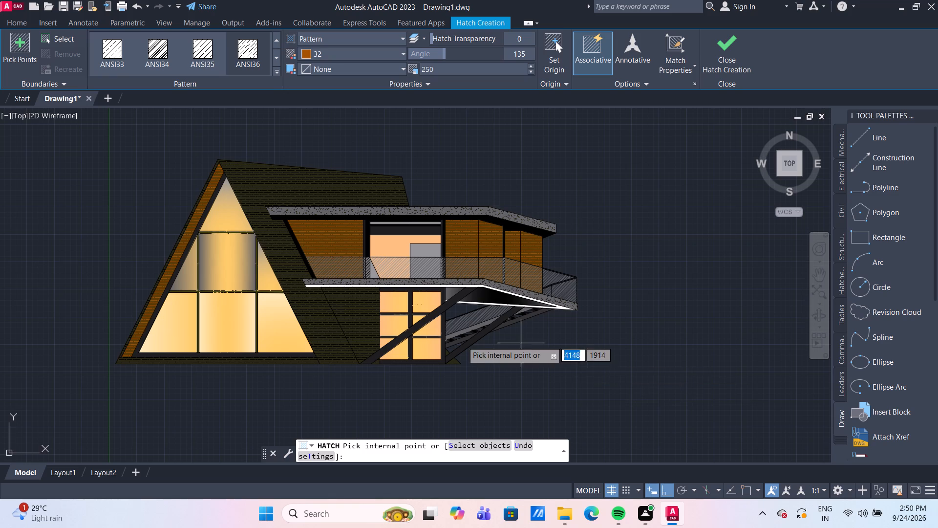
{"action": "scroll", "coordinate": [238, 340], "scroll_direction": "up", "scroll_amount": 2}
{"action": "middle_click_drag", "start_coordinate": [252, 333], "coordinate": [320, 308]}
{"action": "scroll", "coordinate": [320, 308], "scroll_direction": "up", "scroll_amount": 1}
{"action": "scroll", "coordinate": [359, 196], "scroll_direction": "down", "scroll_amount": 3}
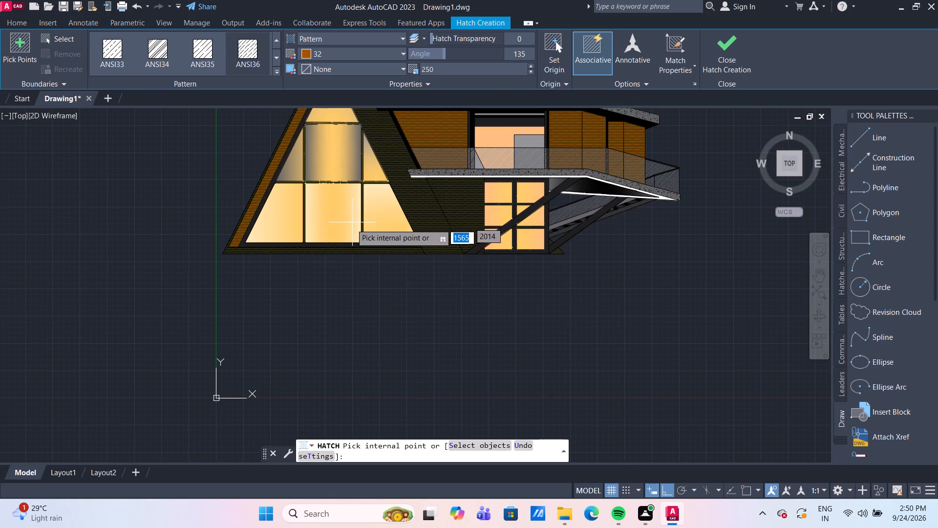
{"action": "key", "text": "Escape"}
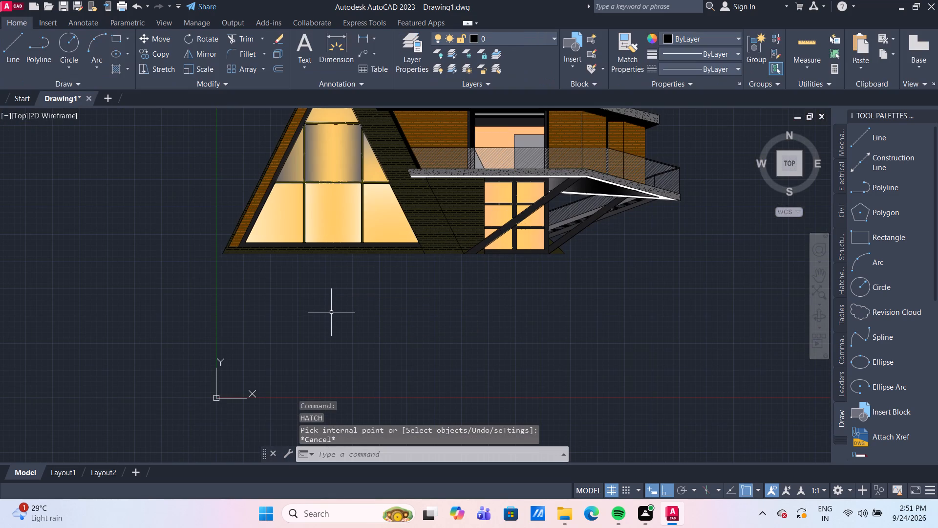
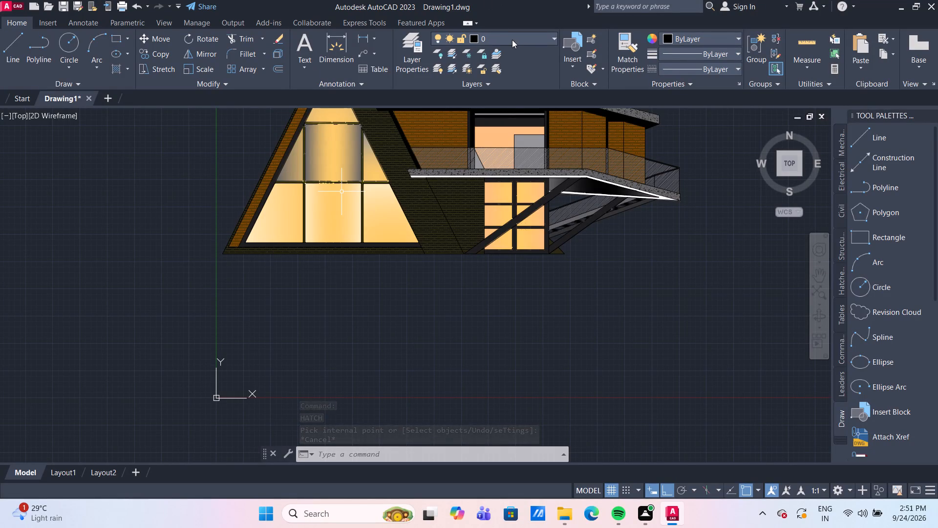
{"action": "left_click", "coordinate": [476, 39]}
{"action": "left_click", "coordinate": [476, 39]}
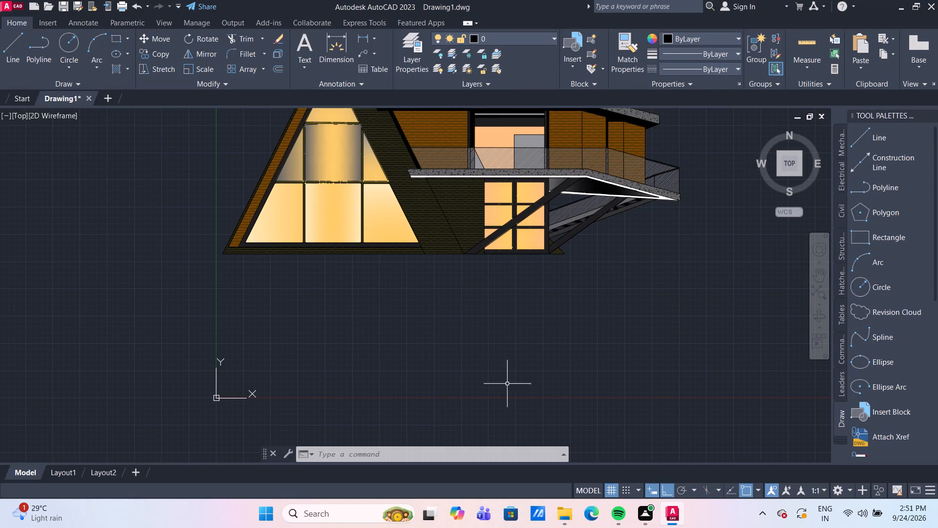
Start a plot of the model using the DWG To PDF.pc3 plotter and ISO A4 (297.00 x 210.00 MM) paper.
{"action": "middle_click_drag", "start_coordinate": [499, 327], "coordinate": [373, 370]}
{"action": "scroll", "coordinate": [499, 327], "scroll_direction": "down", "scroll_amount": 1}
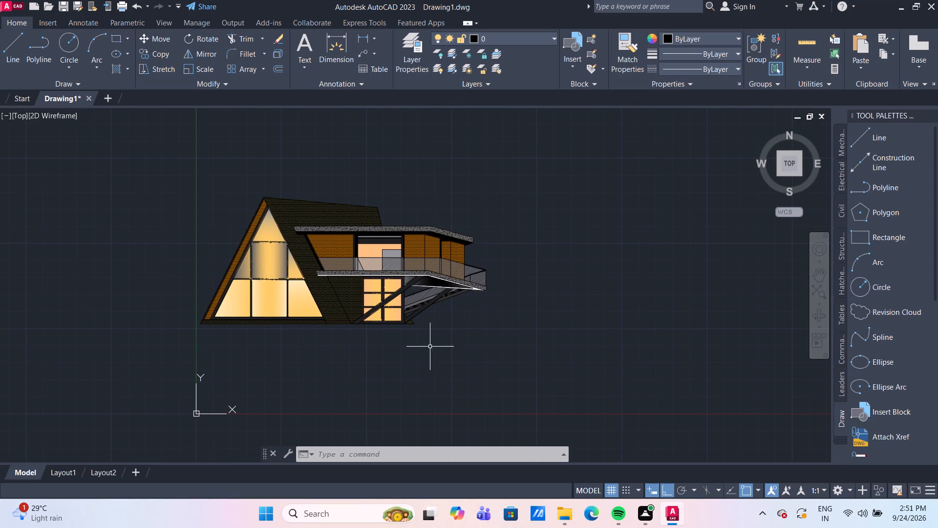
{"action": "scroll", "coordinate": [430, 342], "scroll_direction": "up", "scroll_amount": 1}
{"action": "middle_click_drag", "start_coordinate": [435, 340], "coordinate": [504, 372]}
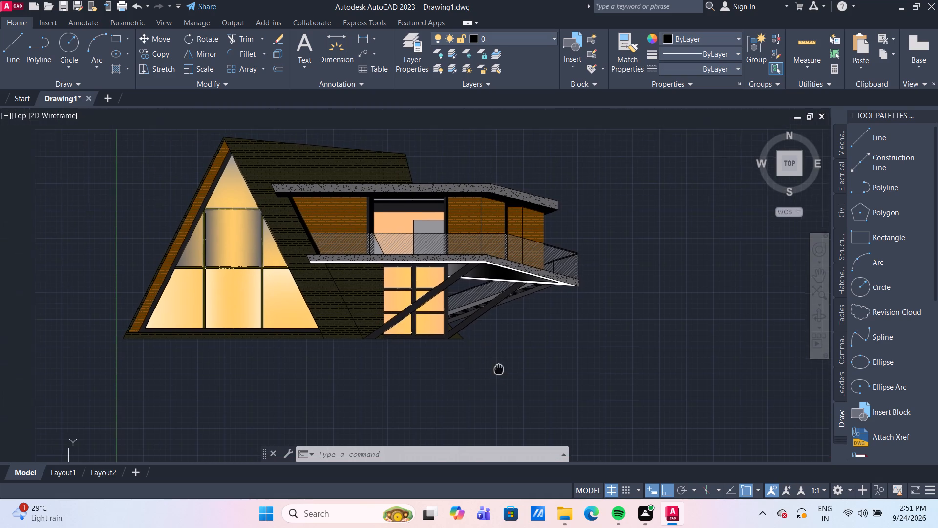
{"action": "middle_click_drag", "start_coordinate": [504, 372], "coordinate": [515, 364]}
{"action": "middle_click_drag", "start_coordinate": [534, 350], "coordinate": [546, 356]}
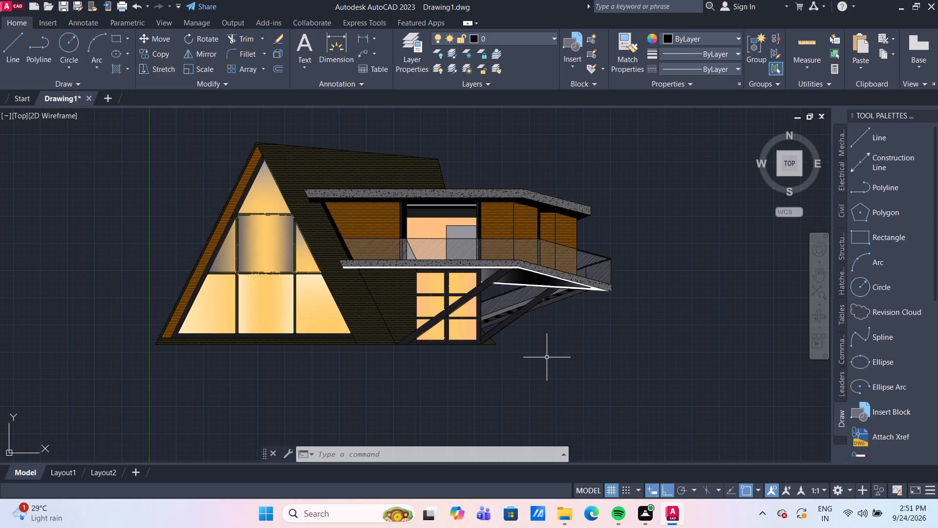
{"action": "type", "text": "plot"}
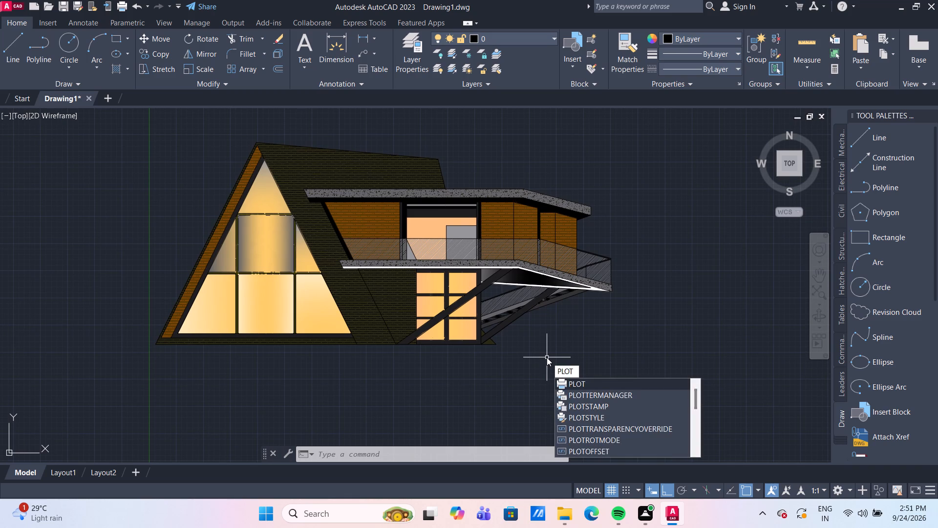
{"action": "key", "text": "Return"}
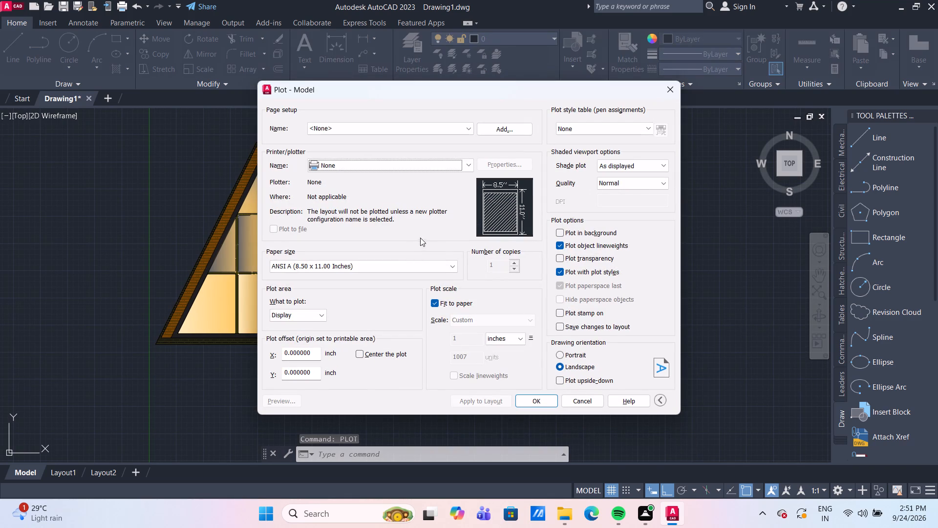
{"action": "left_click", "coordinate": [396, 166]}
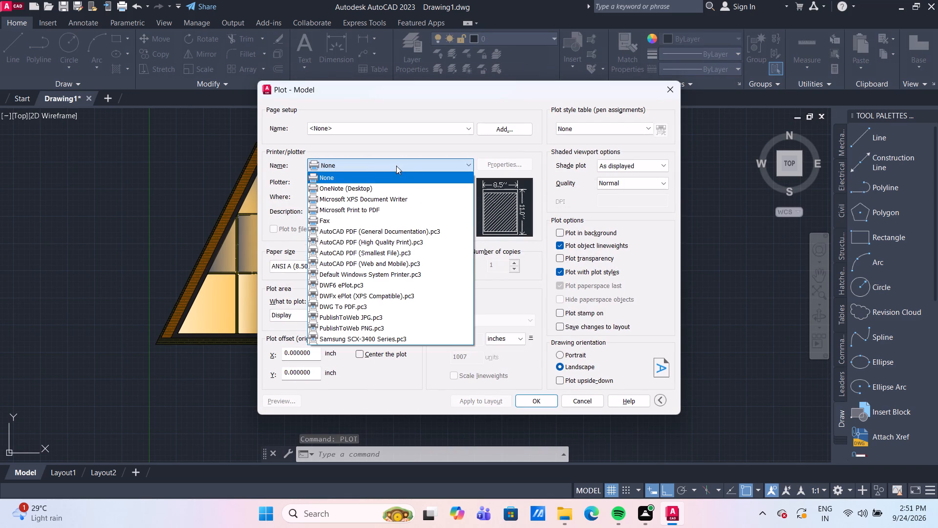
{"action": "left_click", "coordinate": [400, 309]}
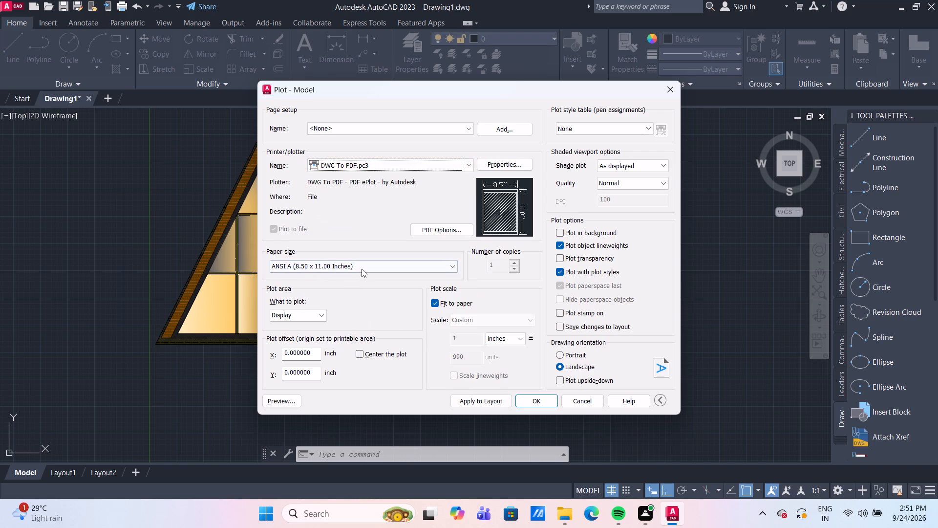
{"action": "left_click", "coordinate": [362, 269]}
{"action": "scroll", "coordinate": [363, 310], "scroll_direction": "down", "scroll_amount": 12}
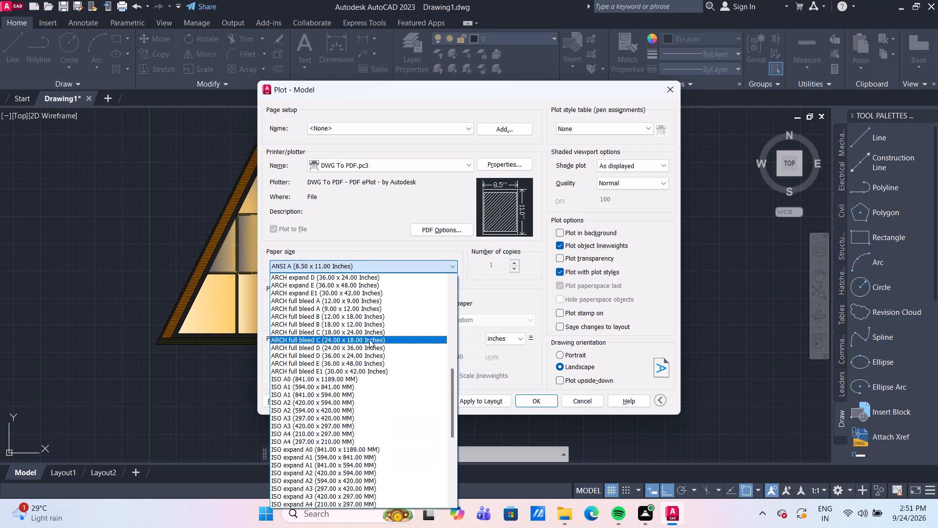
{"action": "scroll", "coordinate": [371, 343], "scroll_direction": "down", "scroll_amount": 5}
{"action": "left_click", "coordinate": [362, 324]}
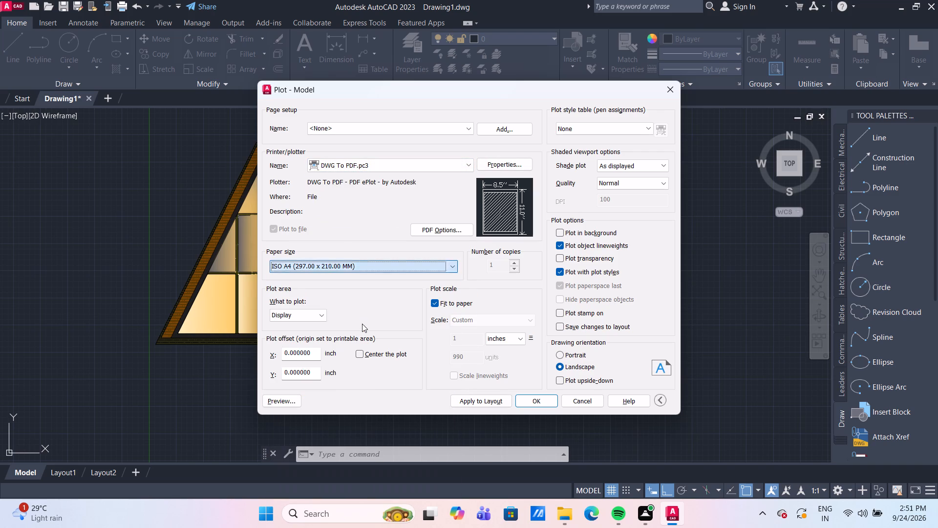
Plot a window enclosing the whole A-frame house elevation, centred on the sheet, and accept the plot settings.
{"action": "left_click", "coordinate": [305, 316]}
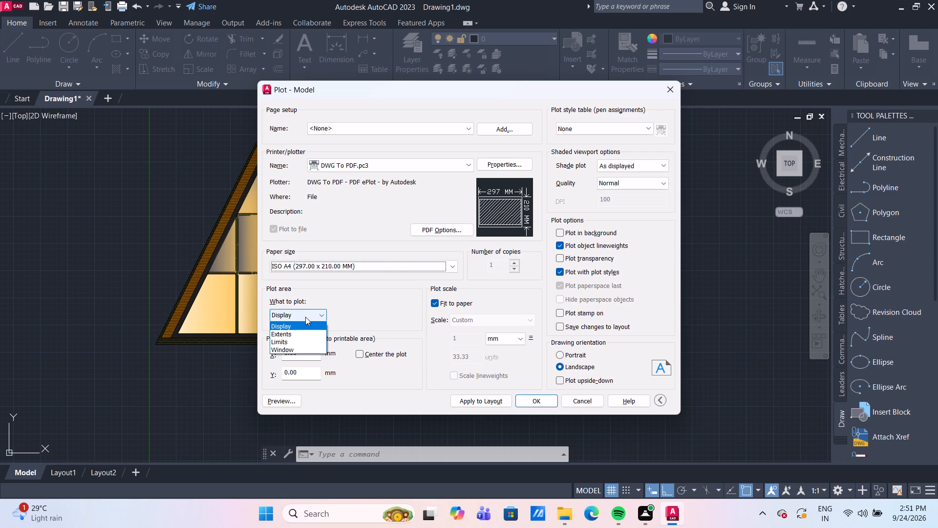
{"action": "left_click", "coordinate": [303, 348]}
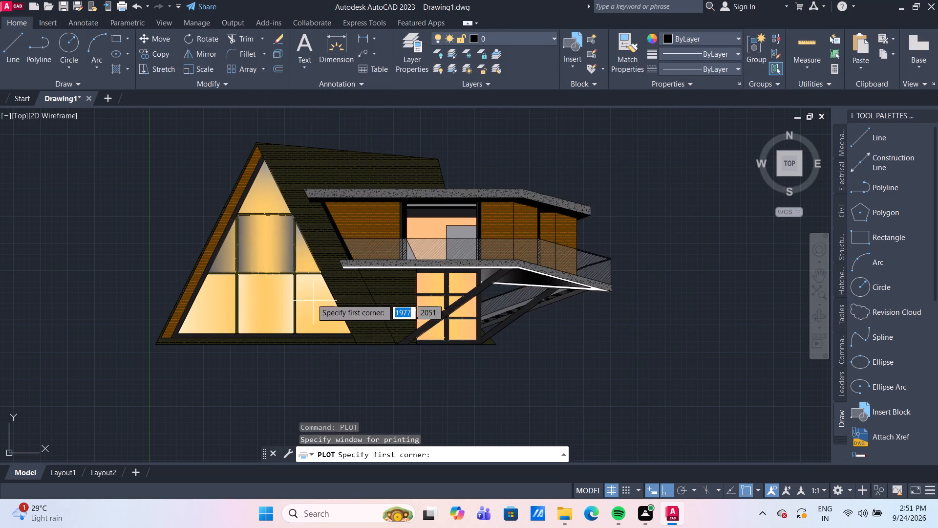
{"action": "scroll", "coordinate": [291, 236], "scroll_direction": "down", "scroll_amount": 3}
{"action": "scroll", "coordinate": [273, 226], "scroll_direction": "up", "scroll_amount": 3}
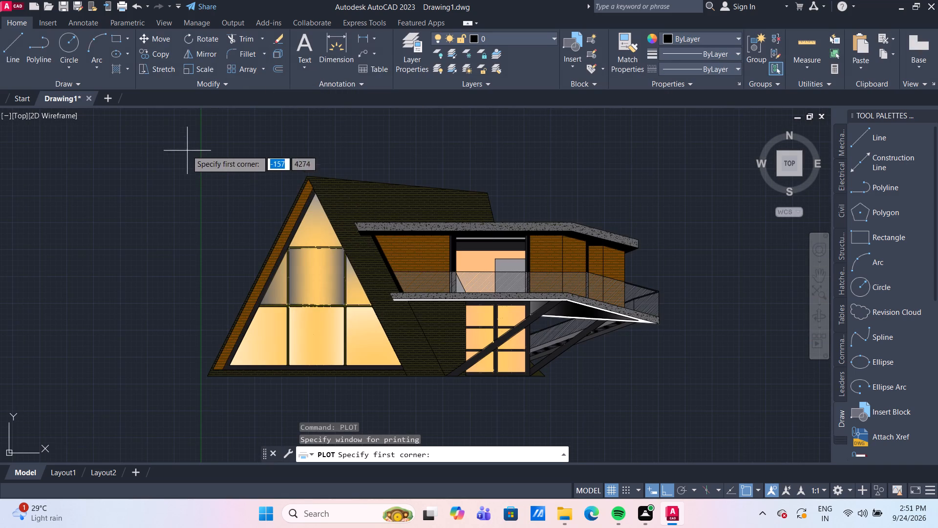
{"action": "left_click", "coordinate": [177, 132]}
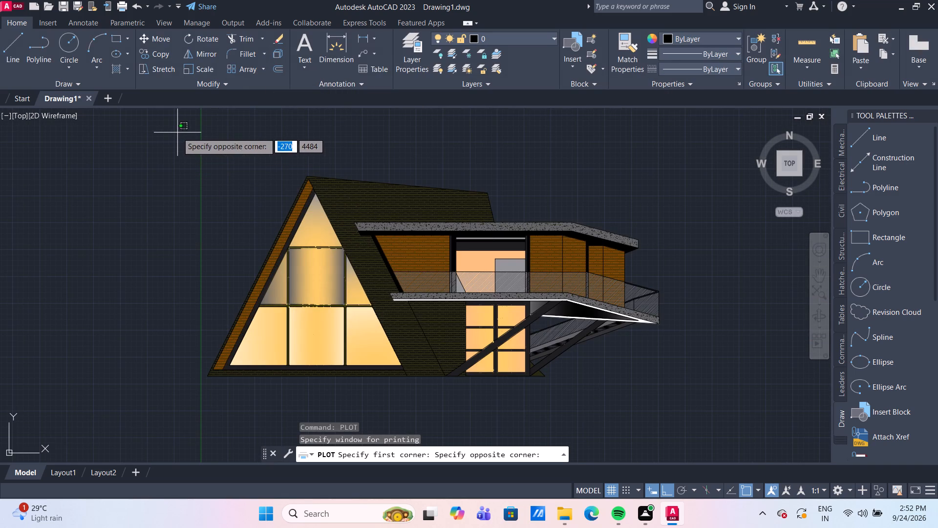
{"action": "left_click", "coordinate": [697, 416]}
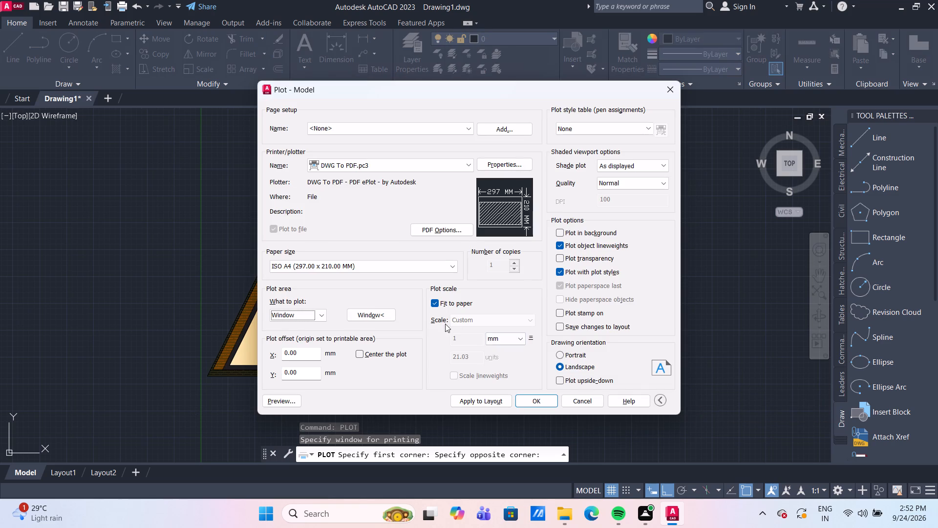
{"action": "left_click", "coordinate": [361, 354]}
{"action": "left_click", "coordinate": [536, 400]}
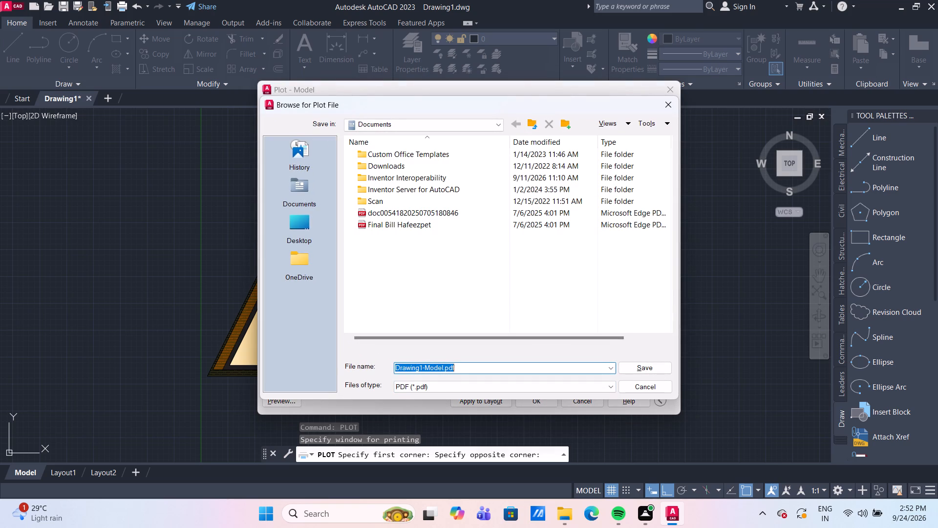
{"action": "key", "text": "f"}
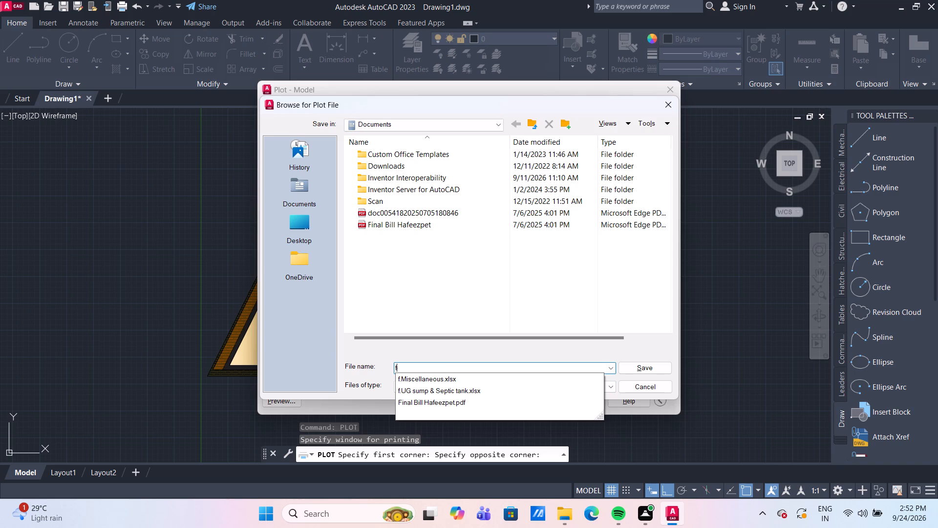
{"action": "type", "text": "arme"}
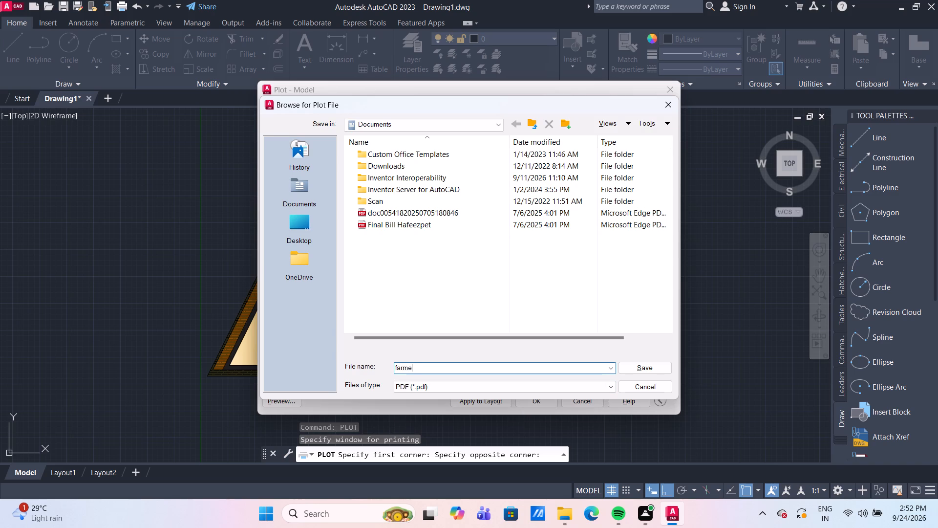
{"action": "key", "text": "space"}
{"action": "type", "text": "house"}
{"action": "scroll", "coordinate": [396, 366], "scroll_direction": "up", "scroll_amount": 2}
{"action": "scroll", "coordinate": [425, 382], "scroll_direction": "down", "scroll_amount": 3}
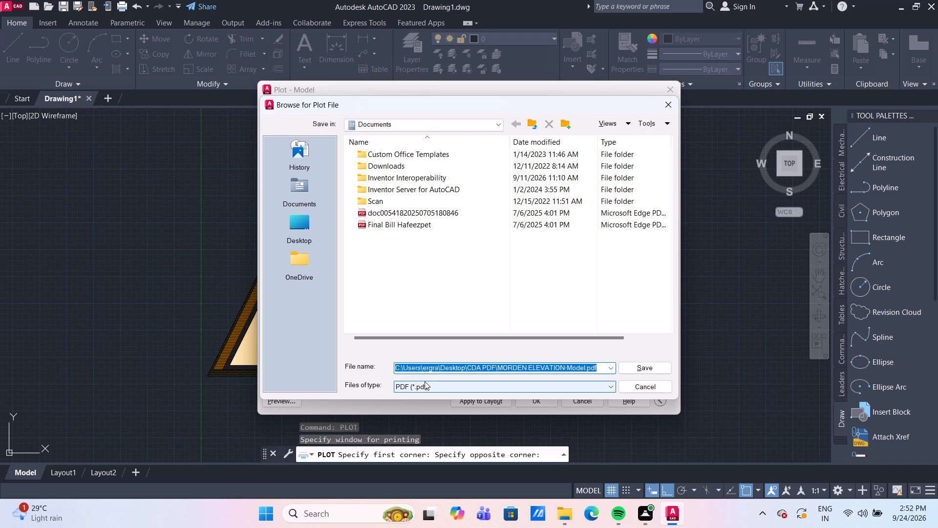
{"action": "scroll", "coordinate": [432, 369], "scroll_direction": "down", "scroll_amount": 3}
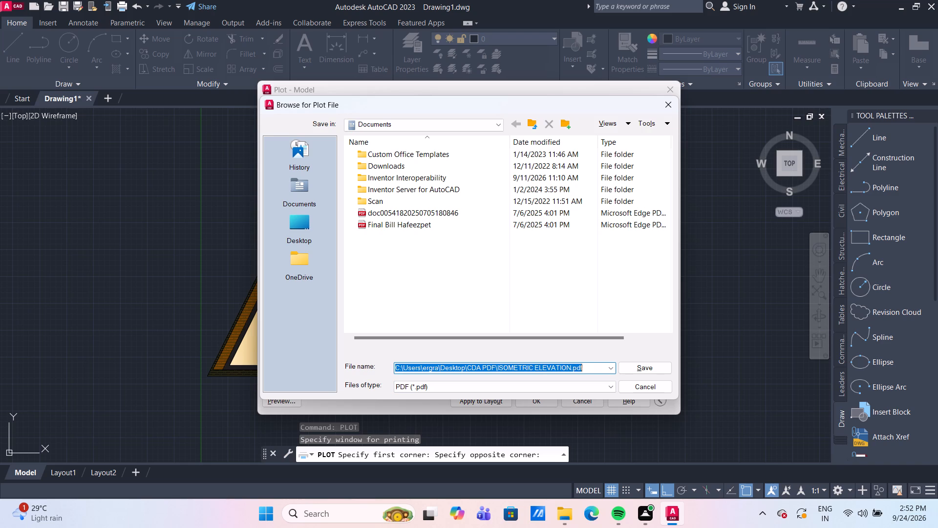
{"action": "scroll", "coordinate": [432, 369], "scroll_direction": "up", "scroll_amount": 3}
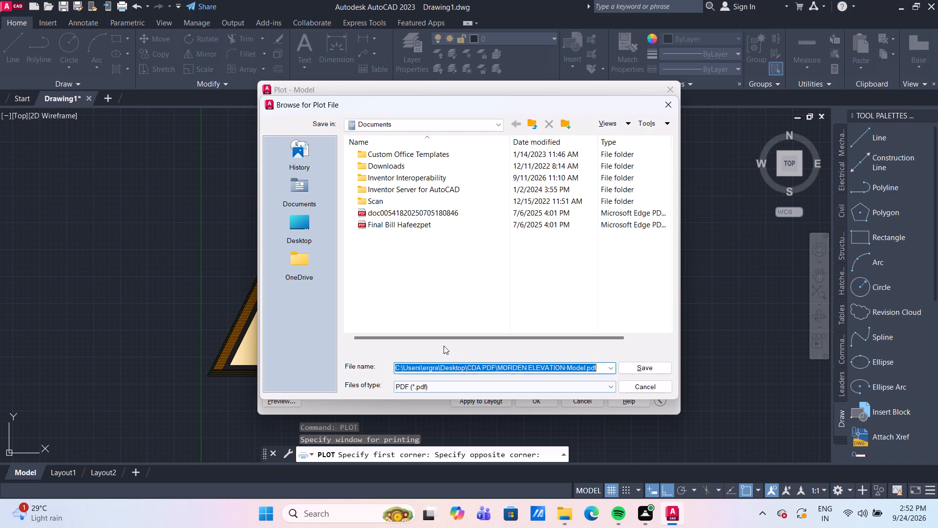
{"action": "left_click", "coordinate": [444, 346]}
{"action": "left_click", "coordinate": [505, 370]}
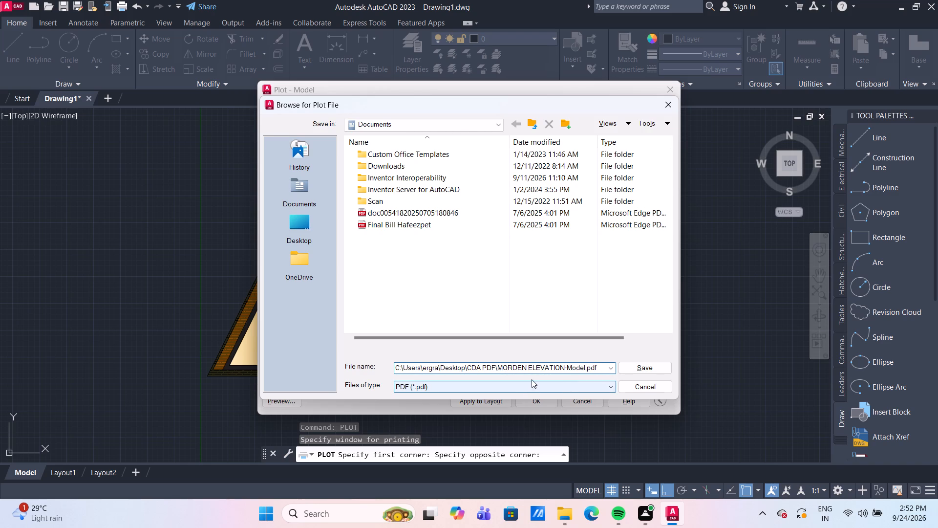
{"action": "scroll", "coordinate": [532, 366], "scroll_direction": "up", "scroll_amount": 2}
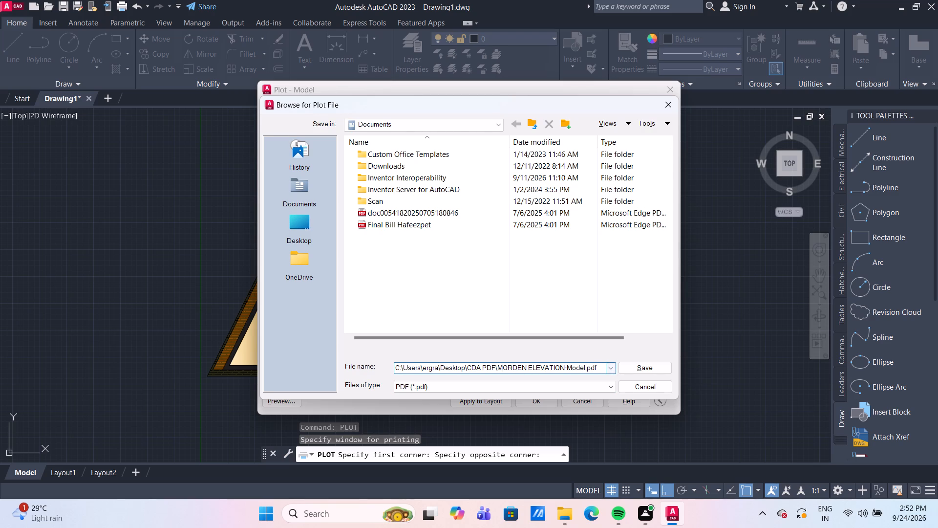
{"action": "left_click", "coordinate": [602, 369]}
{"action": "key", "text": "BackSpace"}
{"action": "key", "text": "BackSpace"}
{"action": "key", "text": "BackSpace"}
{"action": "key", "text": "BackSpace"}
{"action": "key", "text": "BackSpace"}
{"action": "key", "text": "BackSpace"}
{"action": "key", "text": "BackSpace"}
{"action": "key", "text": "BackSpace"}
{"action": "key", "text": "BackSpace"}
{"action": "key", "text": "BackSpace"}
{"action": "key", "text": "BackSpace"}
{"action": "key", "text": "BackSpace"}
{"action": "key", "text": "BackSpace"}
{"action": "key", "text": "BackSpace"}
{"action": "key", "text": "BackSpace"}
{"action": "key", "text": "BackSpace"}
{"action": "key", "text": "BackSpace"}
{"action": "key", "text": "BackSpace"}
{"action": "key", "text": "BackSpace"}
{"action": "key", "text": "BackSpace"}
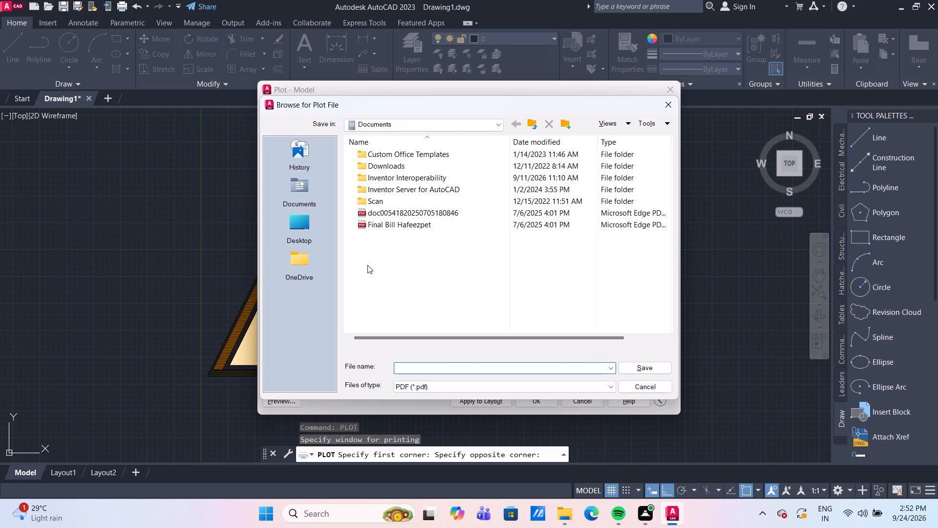
Save the plot as a PDF named FRAME HOUSE in the CDA PDF folder on the Desktop.
{"action": "left_click", "coordinate": [296, 227]}
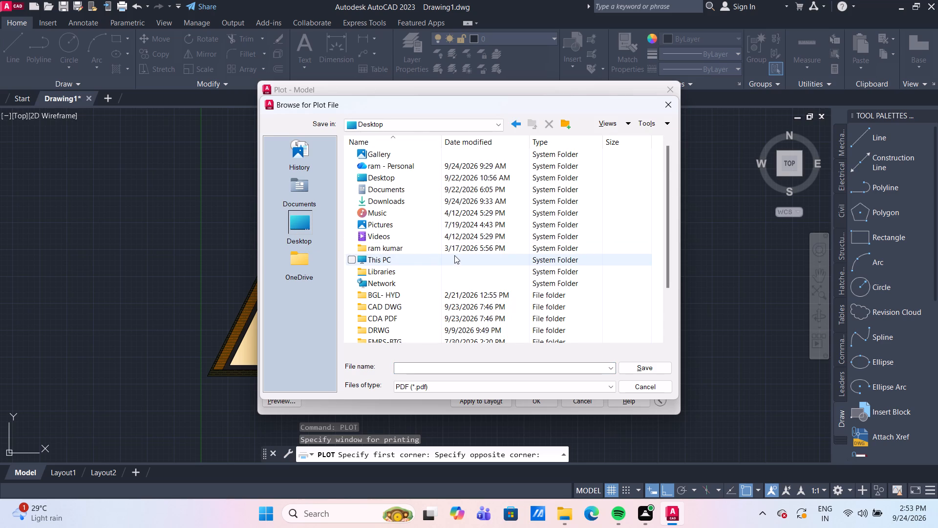
{"action": "scroll", "coordinate": [403, 291], "scroll_direction": "down", "scroll_amount": 1}
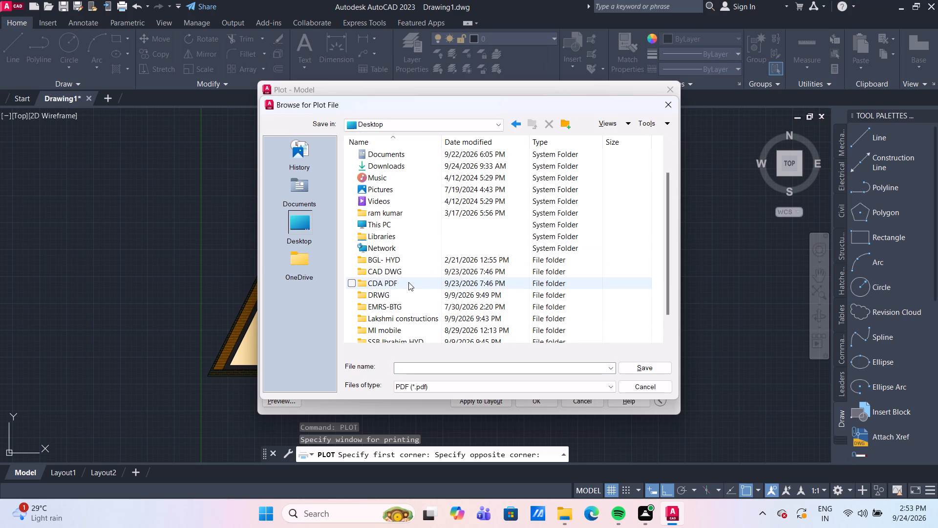
{"action": "double_click", "coordinate": [408, 282]}
{"action": "scroll", "coordinate": [408, 282], "scroll_direction": "down", "scroll_amount": 6}
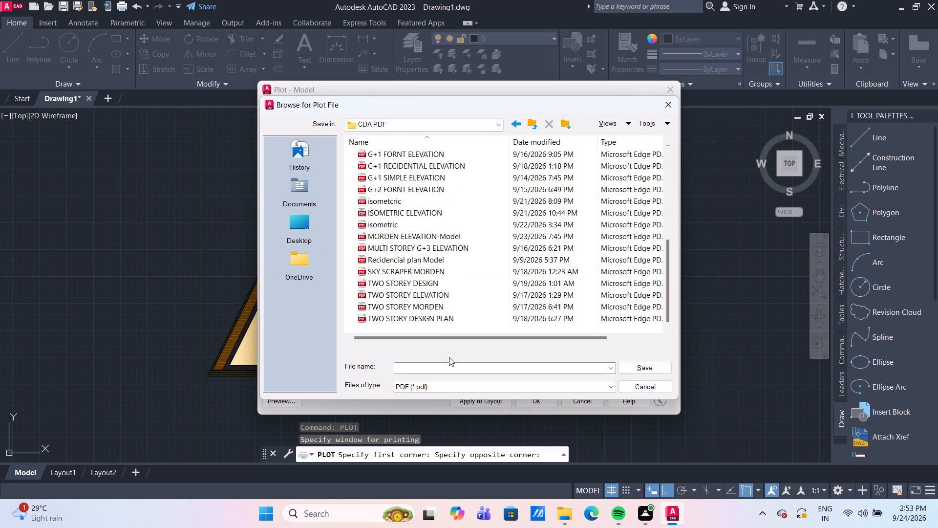
{"action": "left_click", "coordinate": [448, 367]}
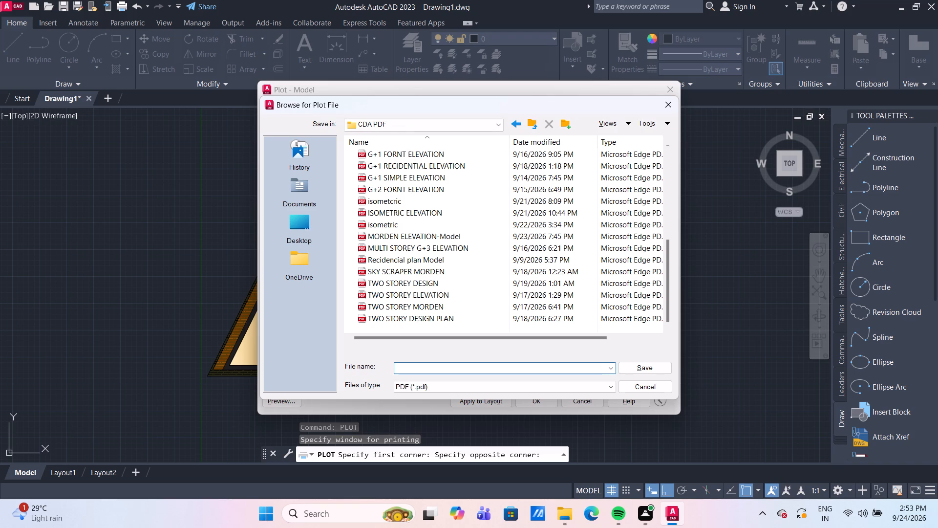
{"action": "type", "text": "fr"}
{"action": "key", "text": "BackSpace"}
{"action": "key", "text": "BackSpace"}
{"action": "key", "text": "BackSpace"}
{"action": "type", "text": "FRAME"}
{"action": "key", "text": "space"}
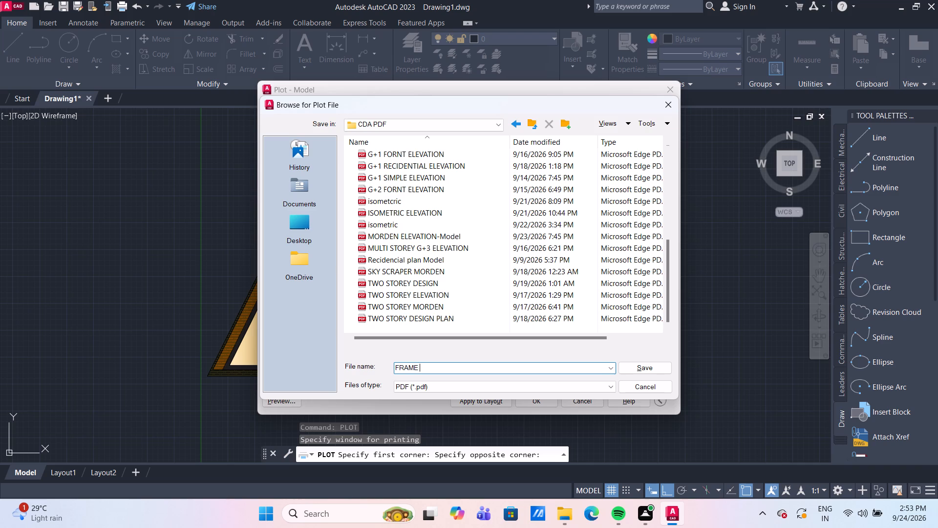
{"action": "type", "text": "HOUSR"}
{"action": "key", "text": "BackSpace"}
{"action": "key", "text": "e"}
{"action": "left_click", "coordinate": [640, 369]}
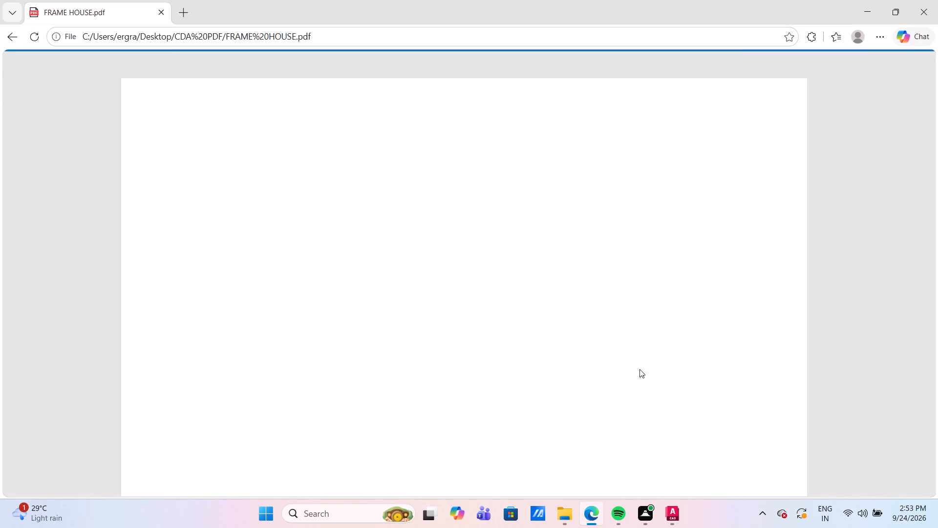
Examine the plotted A-frame house elevation in the FRAME HOUSE PDF, and close the PDF viewer.
{"action": "scroll", "coordinate": [640, 370], "scroll_direction": "down", "scroll_amount": 2}
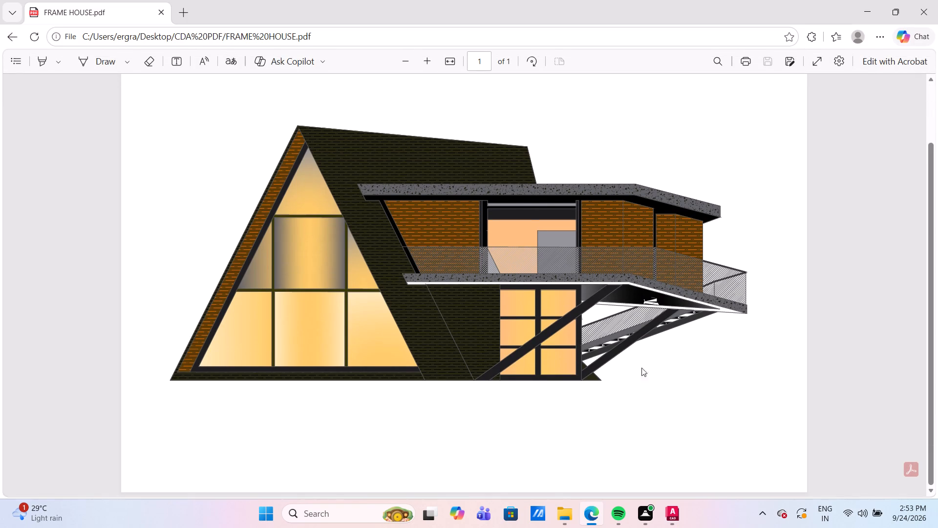
{"action": "scroll", "coordinate": [632, 357], "scroll_direction": "up", "scroll_amount": 2}
{"action": "scroll", "coordinate": [635, 399], "scroll_direction": "down", "scroll_amount": 1}
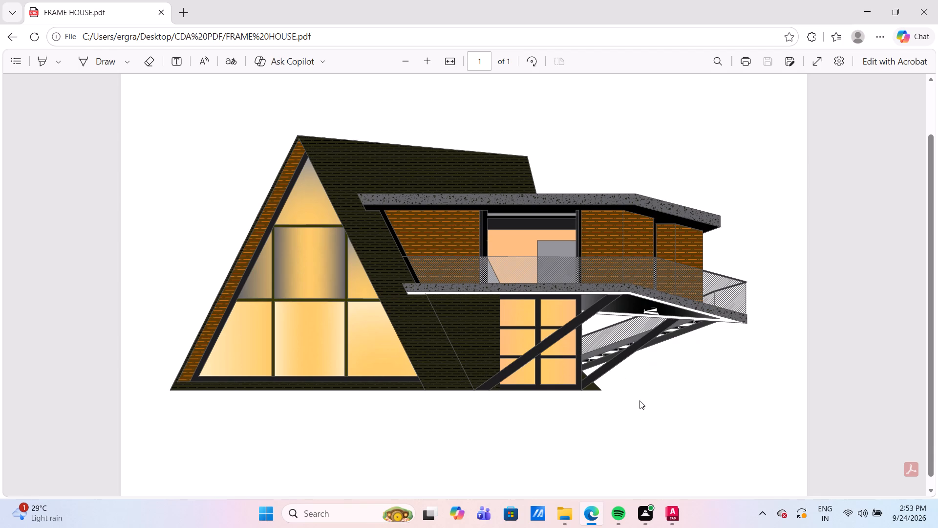
{"action": "scroll", "coordinate": [644, 407], "scroll_direction": "down", "scroll_amount": 1}
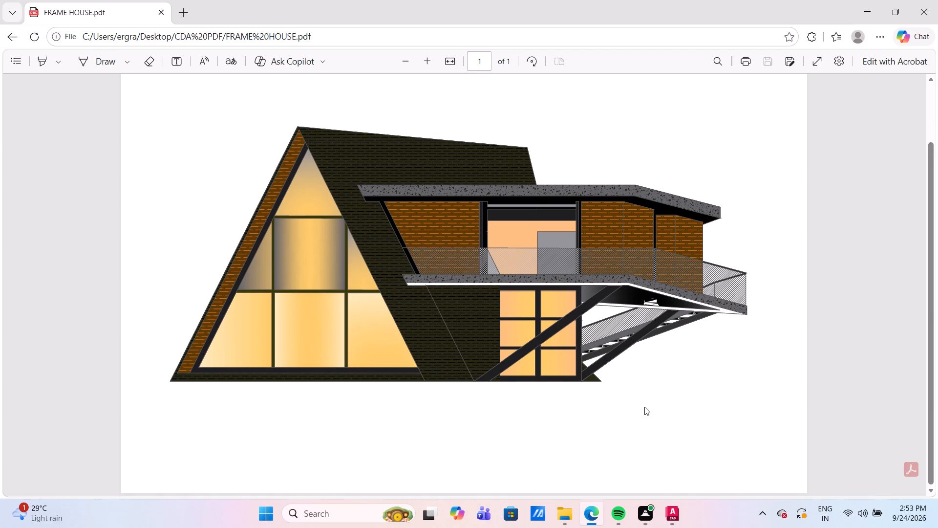
{"action": "scroll", "coordinate": [644, 407], "scroll_direction": "down", "scroll_amount": 1}
{"action": "scroll", "coordinate": [644, 407], "scroll_direction": "up", "scroll_amount": 1}
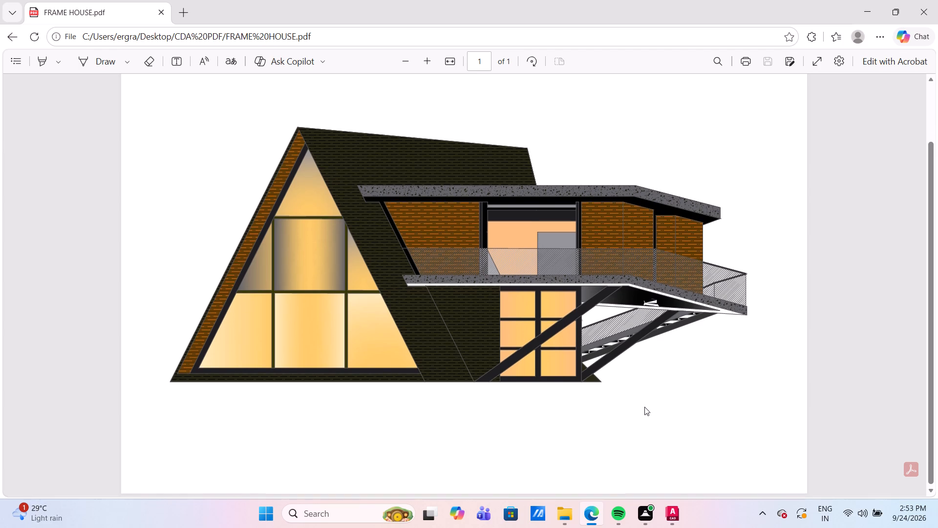
{"action": "scroll", "coordinate": [644, 407], "scroll_direction": "up", "scroll_amount": 4}
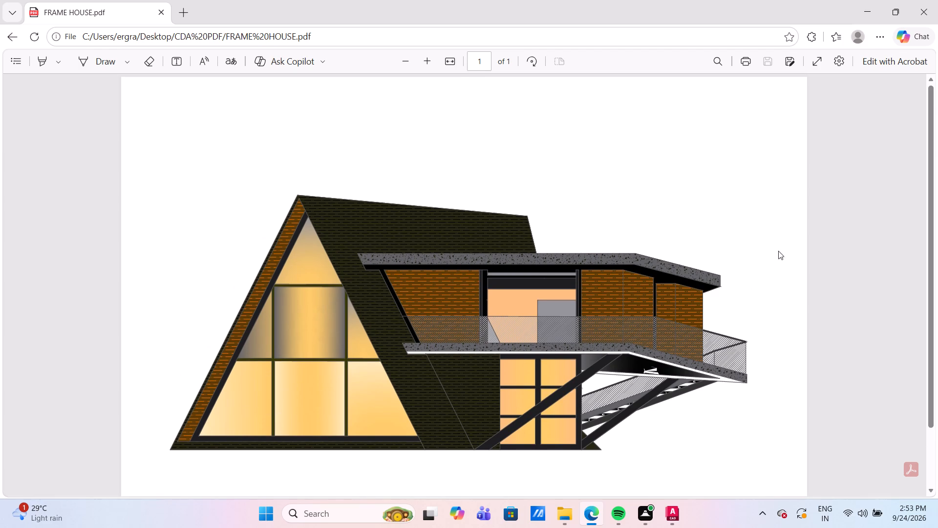
{"action": "left_click", "coordinate": [921, 8]}
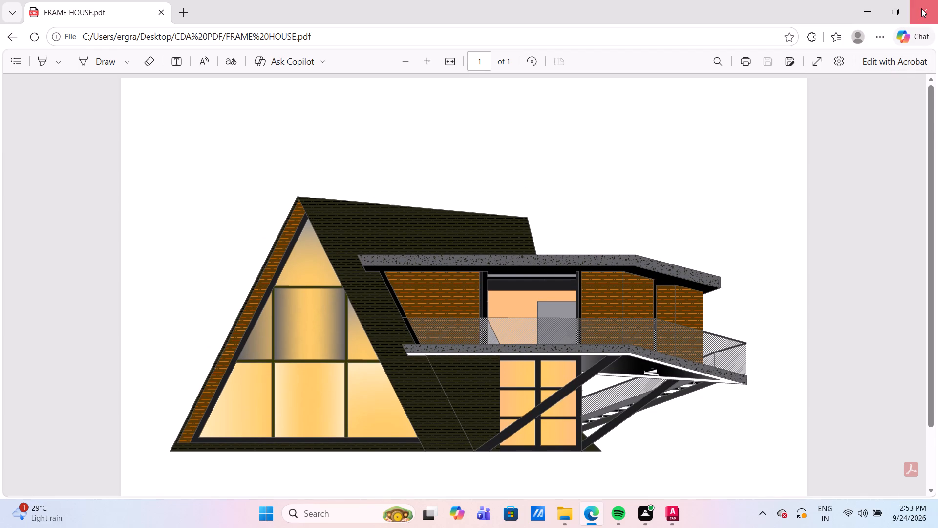
Save the drawing as FRAME HOUSE in AutoCAD 2018 DWG format in the CAD DWG folder on the Desktop.
{"action": "key", "text": "ctrl+s"}
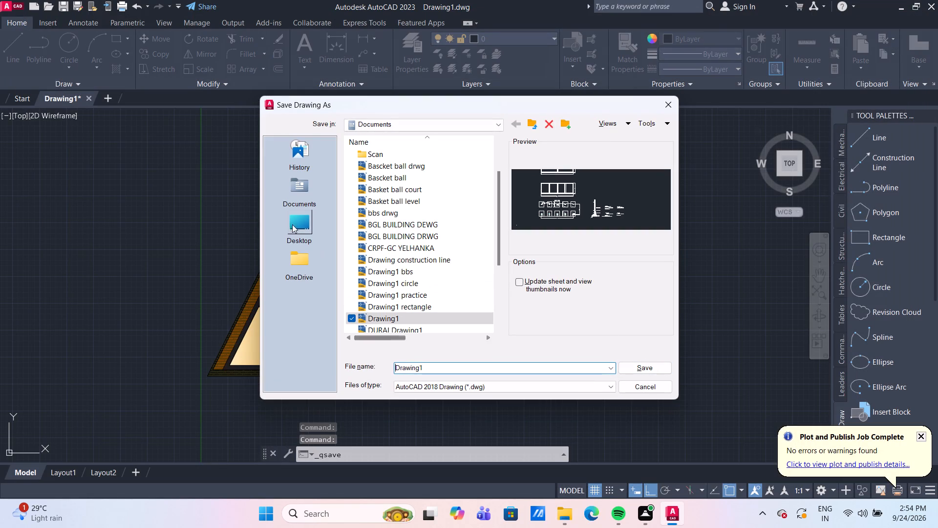
{"action": "left_click", "coordinate": [293, 227]}
{"action": "scroll", "coordinate": [445, 198], "scroll_direction": "down", "scroll_amount": 3}
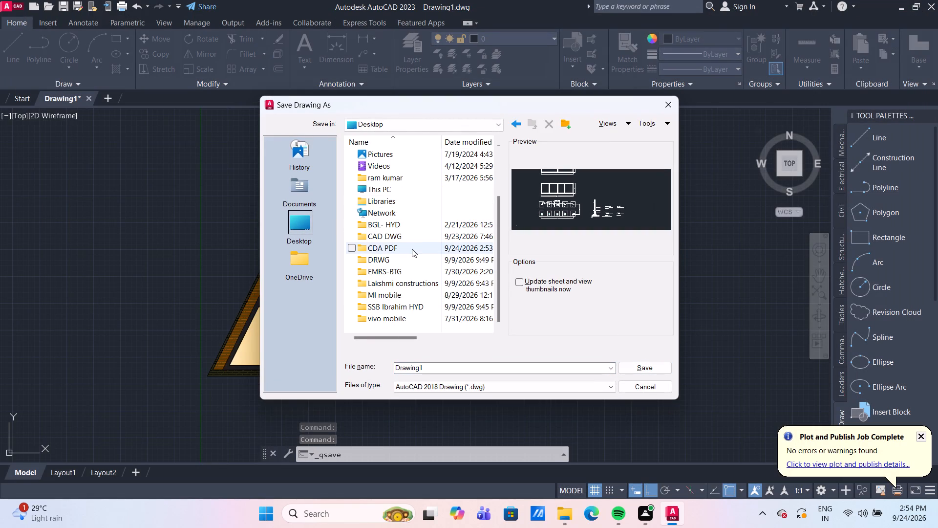
{"action": "double_click", "coordinate": [412, 235]}
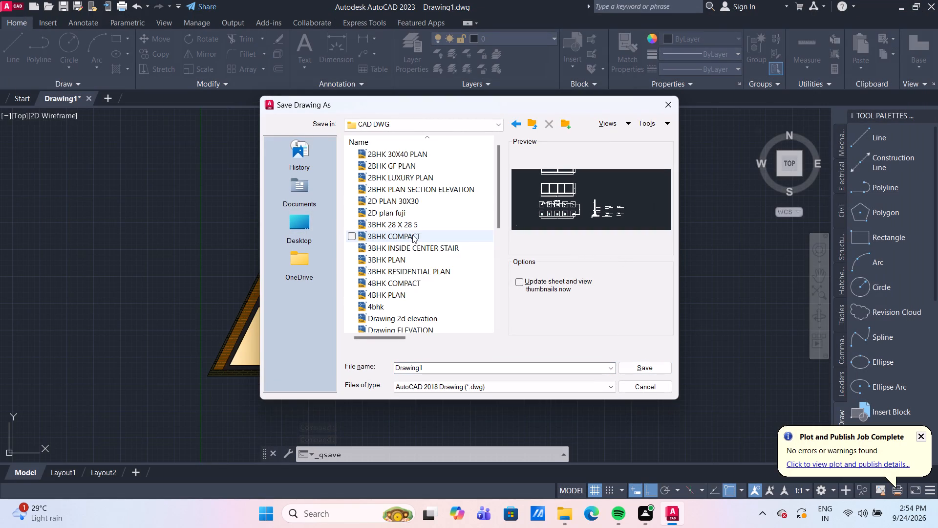
{"action": "scroll", "coordinate": [412, 235], "scroll_direction": "down", "scroll_amount": 5}
{"action": "left_click", "coordinate": [456, 372]}
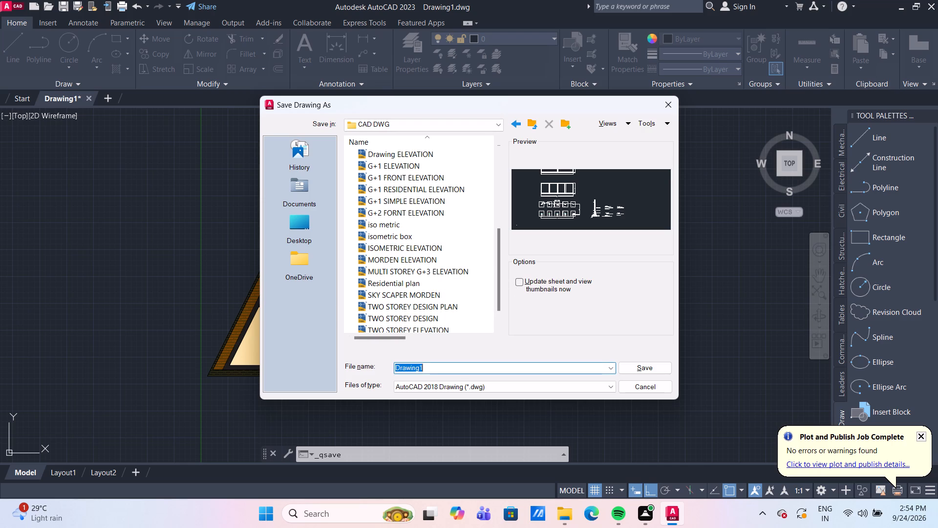
{"action": "type", "text": "FR"}
{"action": "type", "text": "AME"}
{"action": "key", "text": "space"}
{"action": "type", "text": "HOUSE"}
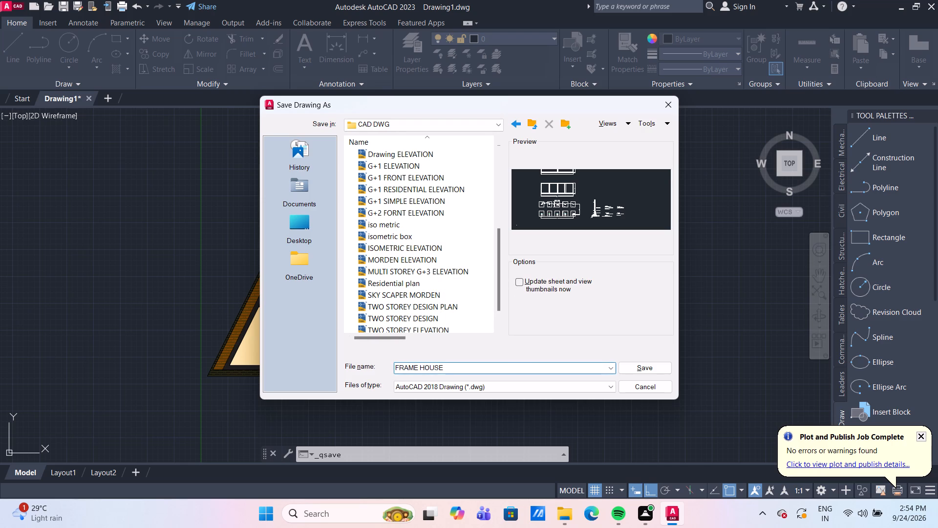
{"action": "left_click", "coordinate": [642, 365]}
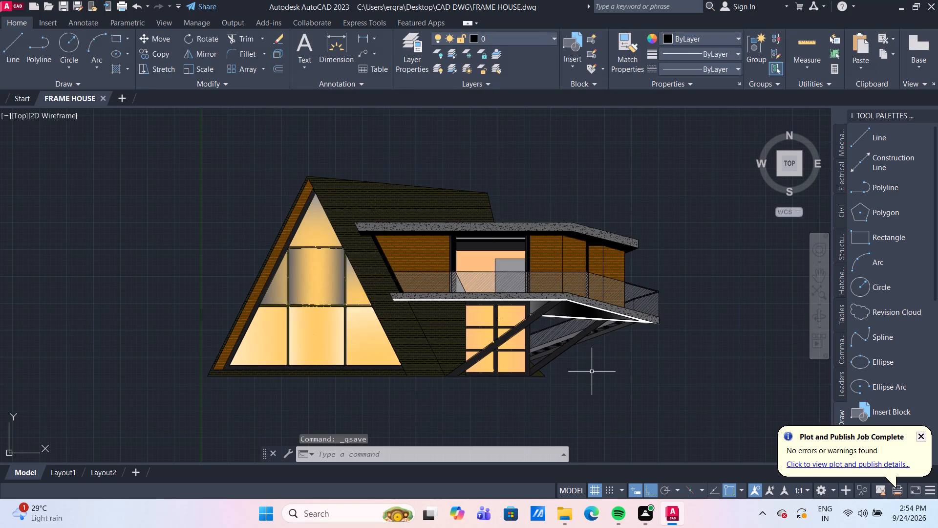